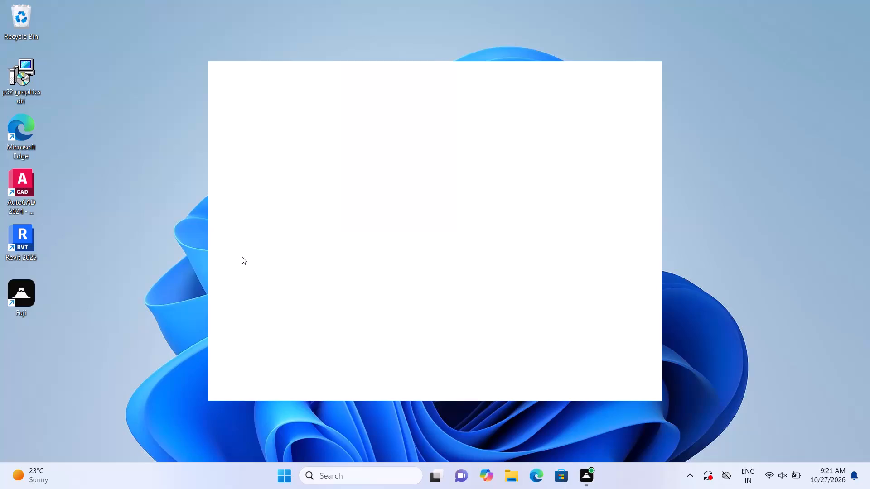
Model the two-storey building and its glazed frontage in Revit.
Launch Revit 2025 from the desktop.
left_click(689, 194)
double_click(18, 234)
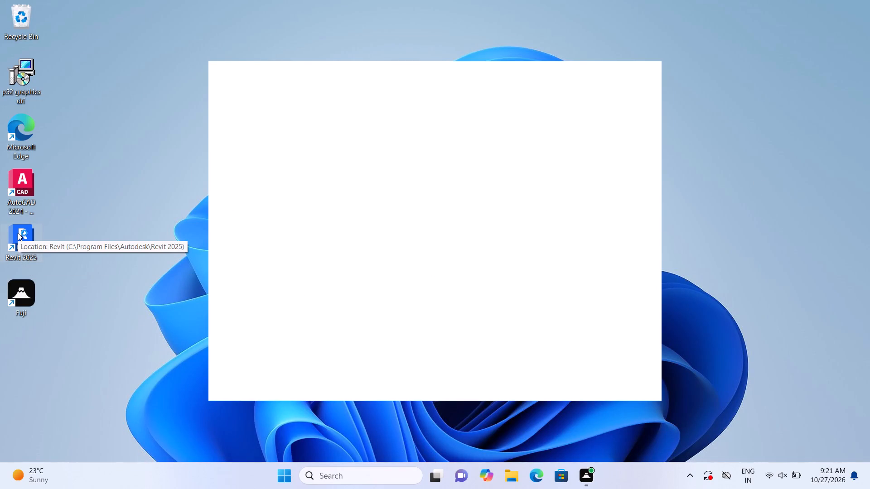
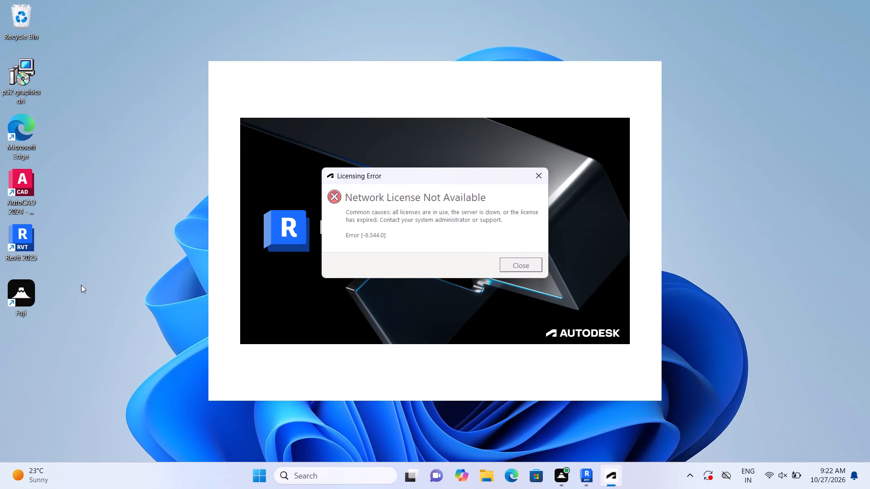
Dismiss the Licensing Error dialog during the Revit 2025 startup.
double_click(525, 260)
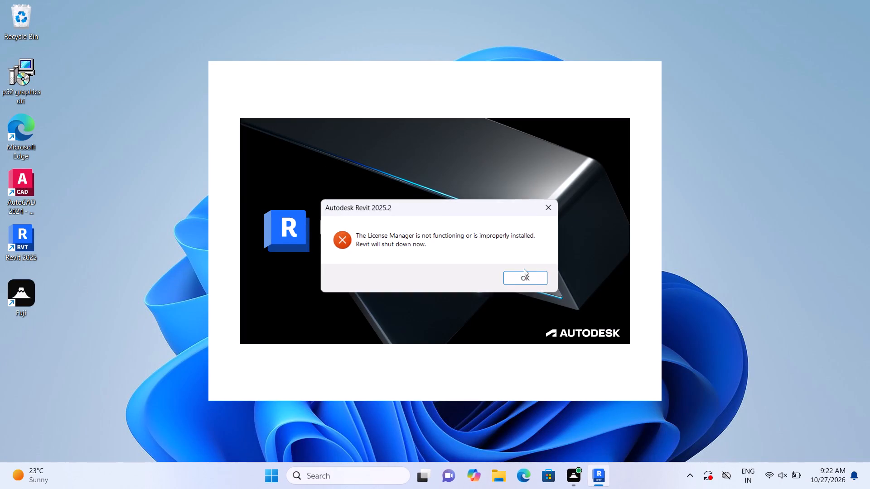
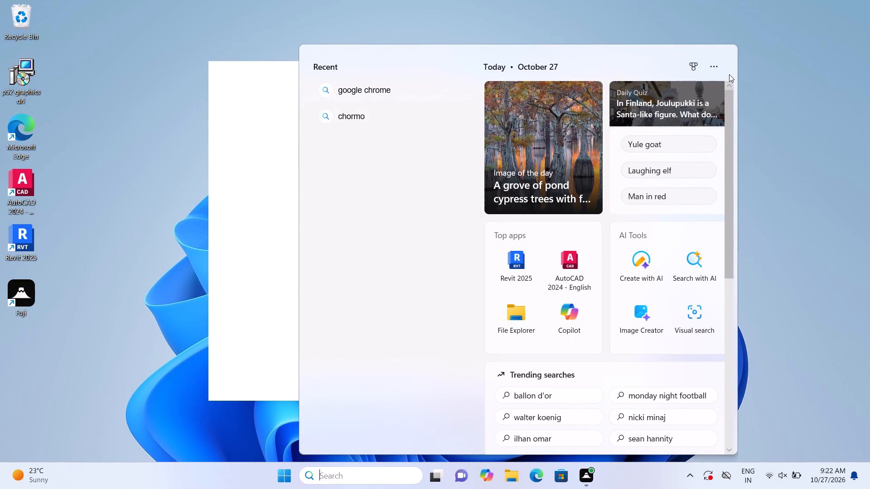
Go to Windows Security through the Windows privacy and security settings and open the management page for the Virus & threat protection settings.
left_click(716, 65)
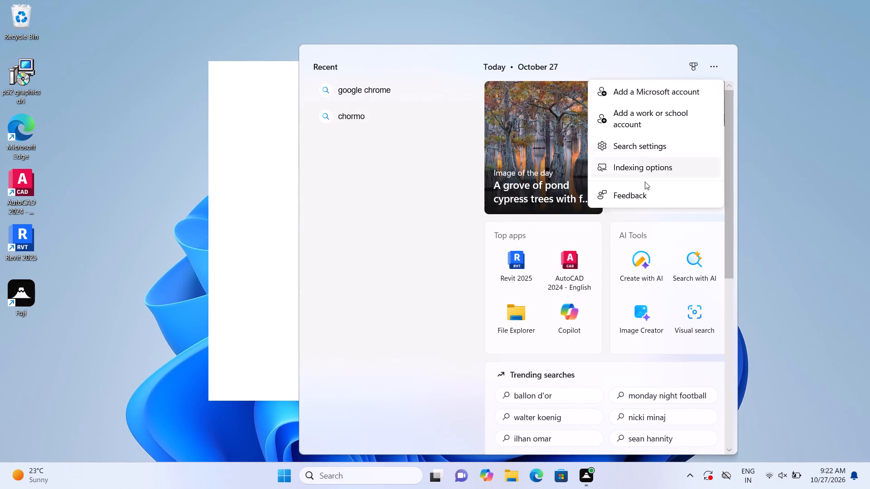
left_click(651, 145)
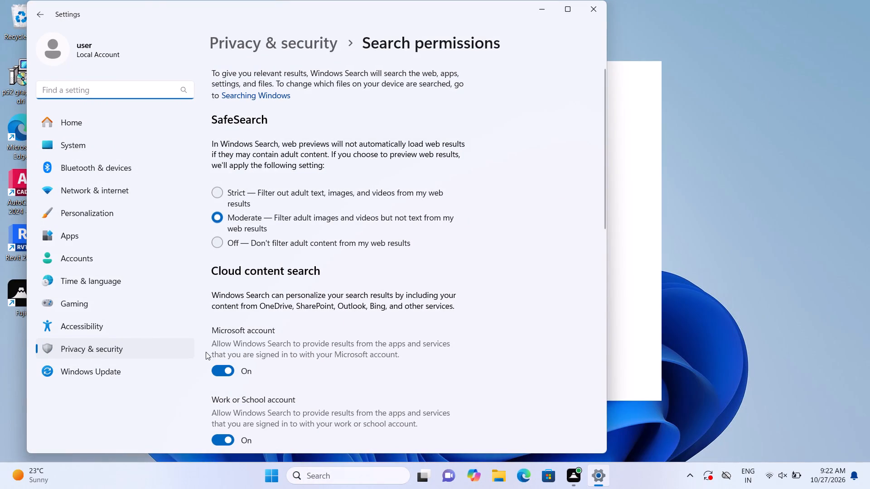
left_click(170, 348)
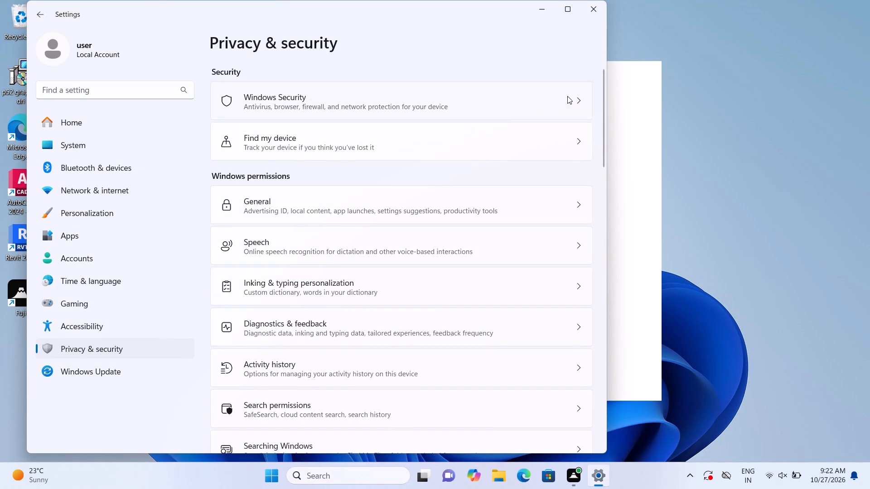
left_click(580, 96)
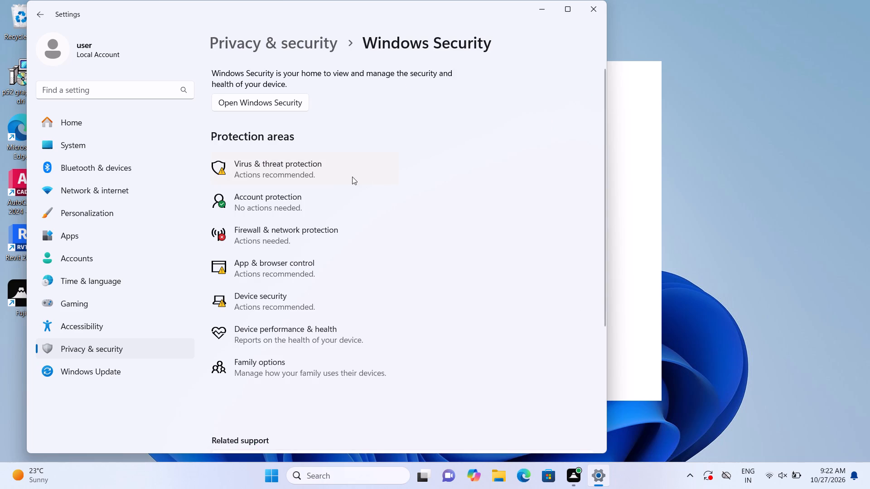
double_click(338, 167)
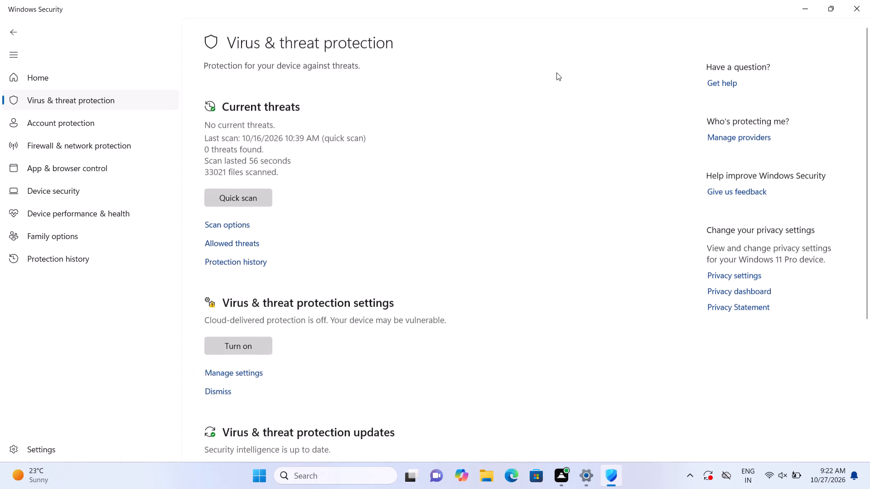
left_click(242, 372)
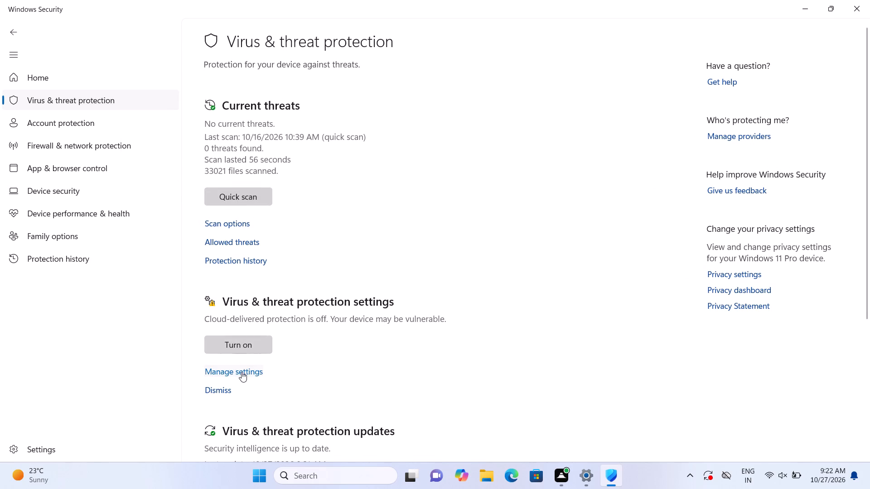
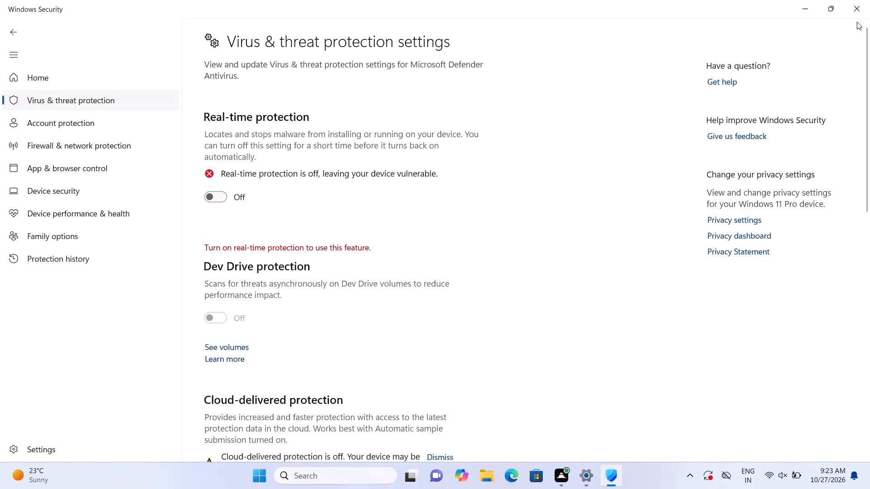
Close the Windows Security window showing the Virus & threat protection settings.
left_click(858, 15)
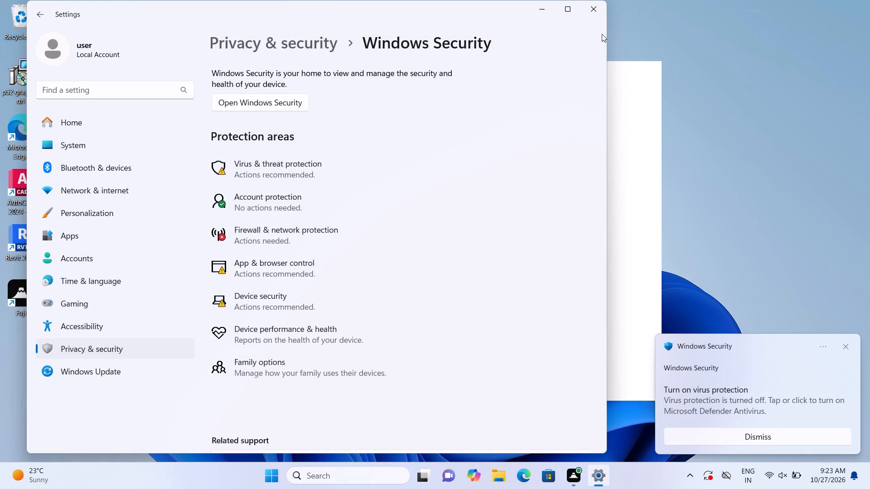
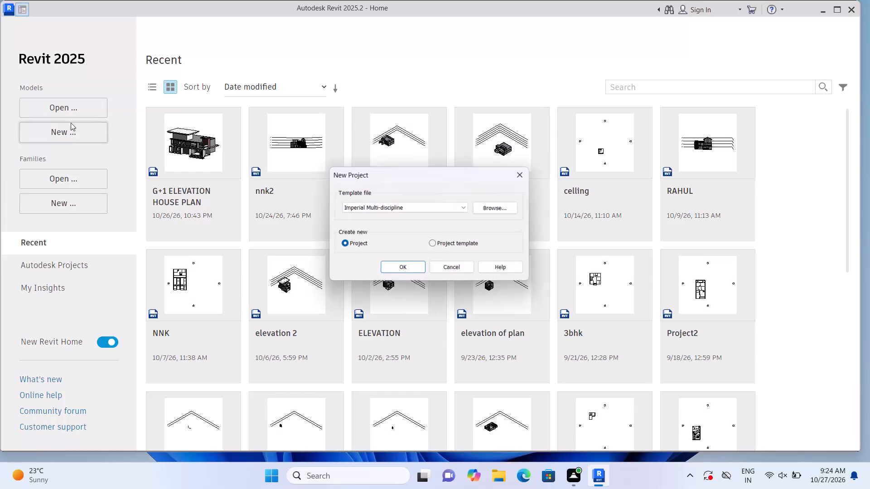
Create a new project from the default.rte template in the English-Imperial folder.
left_click(494, 209)
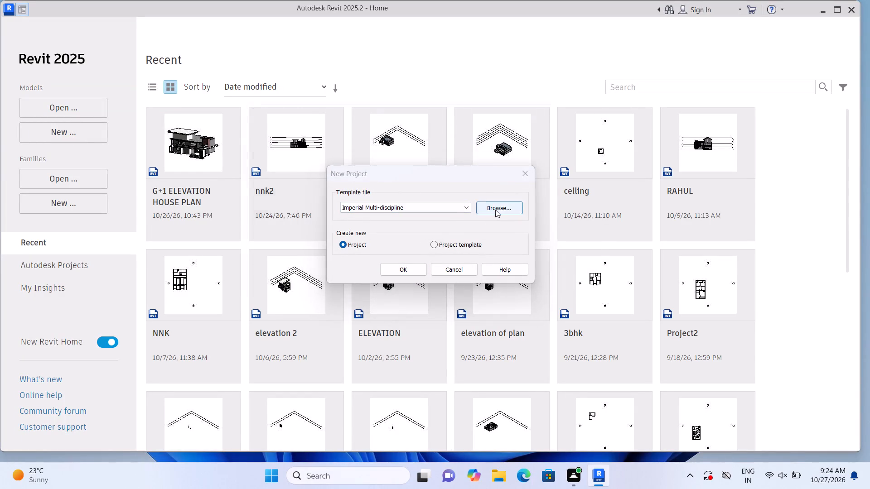
left_click(370, 167)
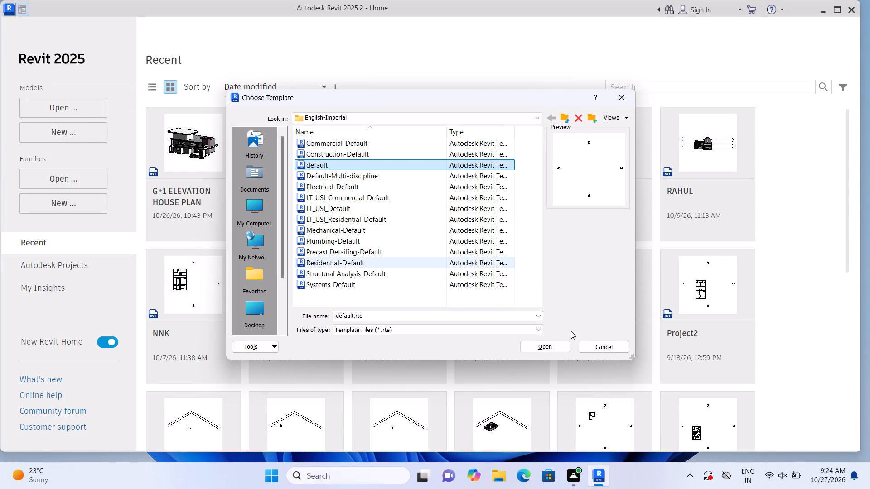
left_click(556, 343)
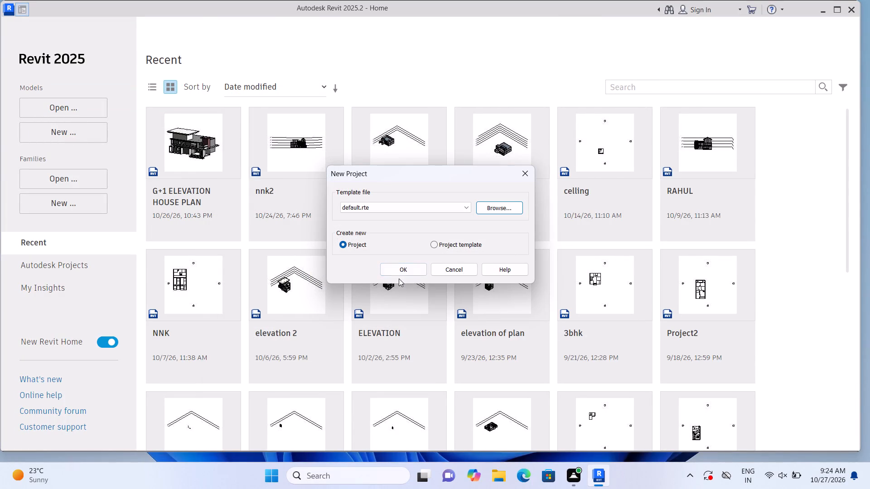
left_click(404, 269)
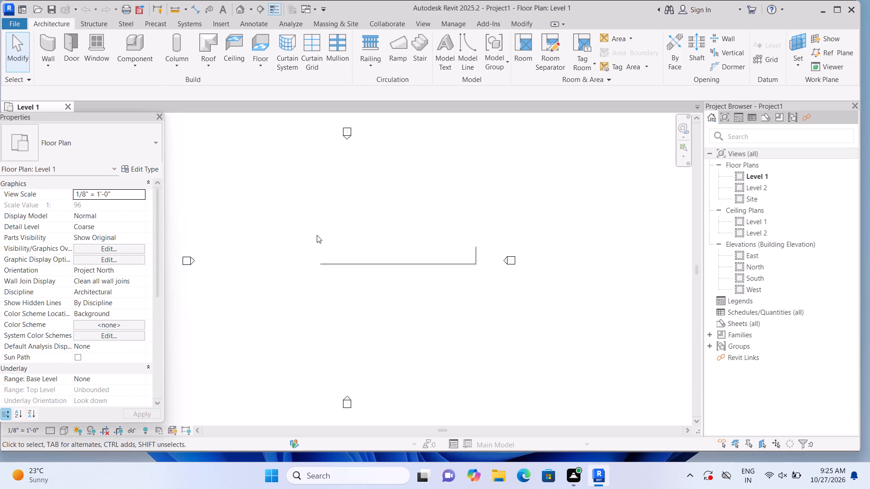
Duplicate the Generic - 8" basic wall type under the name 9".
left_click(49, 52)
left_click(139, 165)
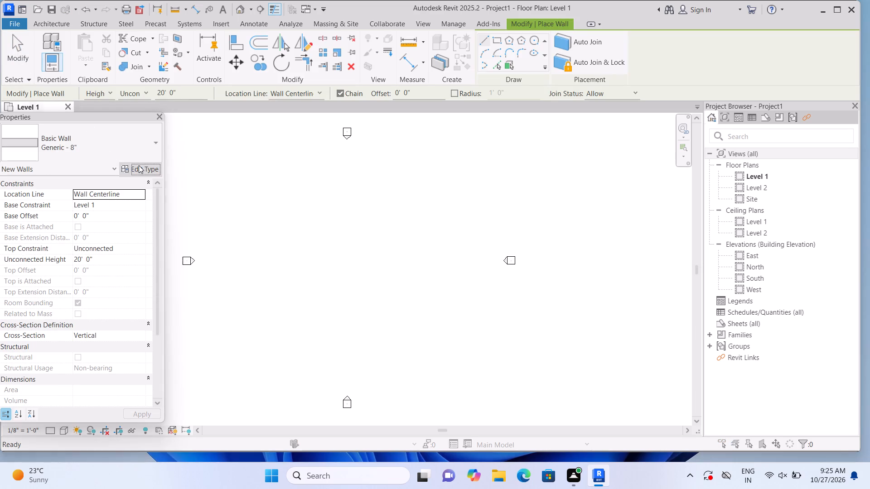
left_click(623, 92)
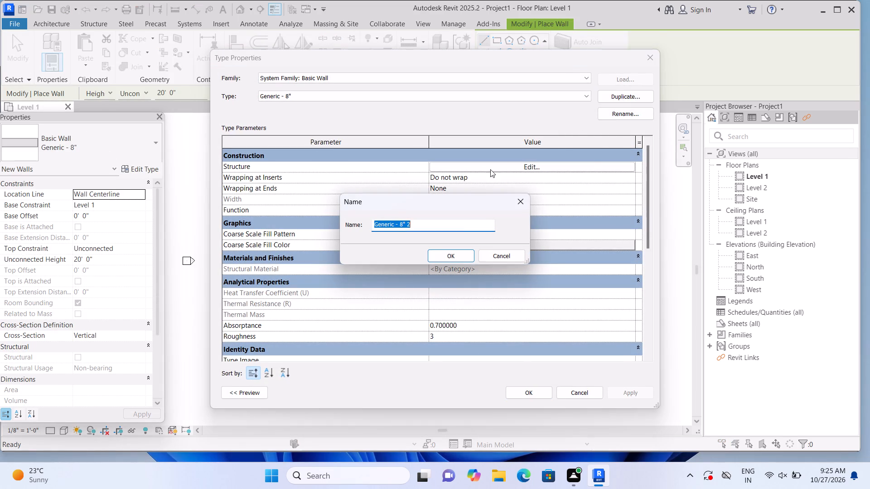
left_click(464, 224)
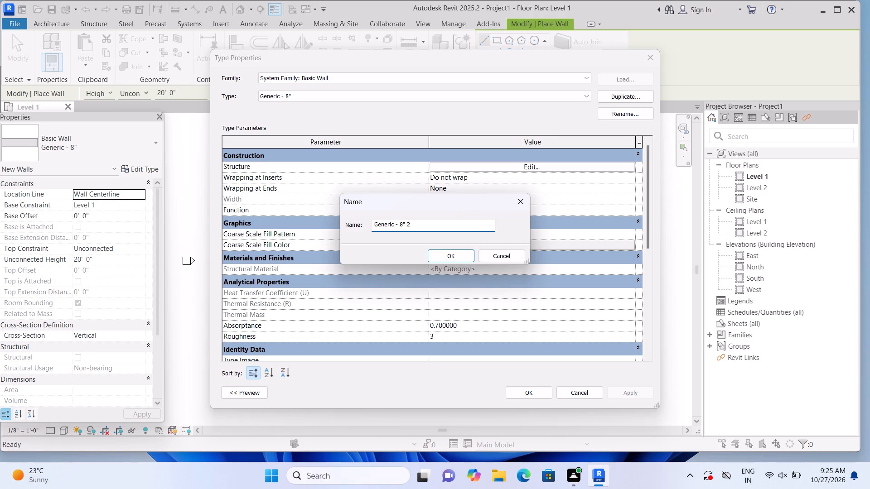
key("BackSpace")
key("BackSpace")
key("BackSpace")
key("BackSpace")
key("BackSpace")
key("BackSpace")
key("BackSpace")
key("BackSpace")
key("BackSpace")
key("BackSpace")
key("BackSpace")
key("BackSpace")
key("BackSpace")
key("BackSpace")
key("BackSpace")
key("BackSpace")
key("BackSpace")
key("BackSpace")
key("BackSpace")
key("BackSpace")
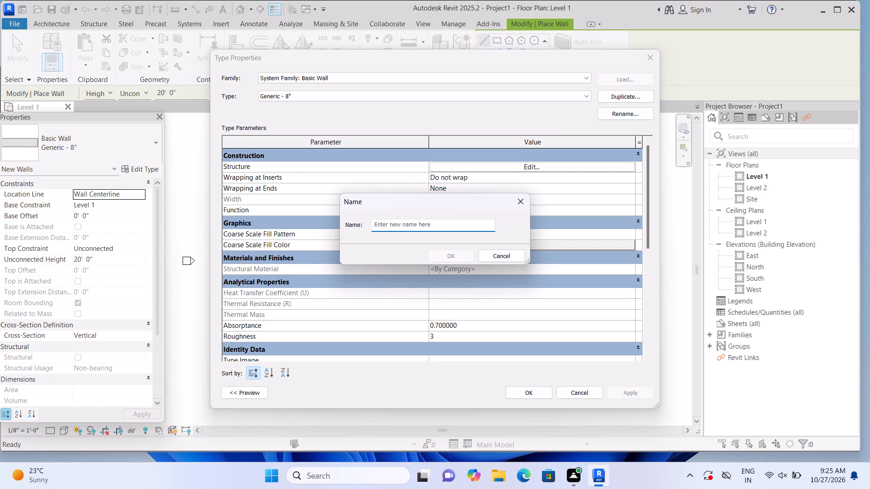
key("9")
key("shift+quotedbl")
key("Return")
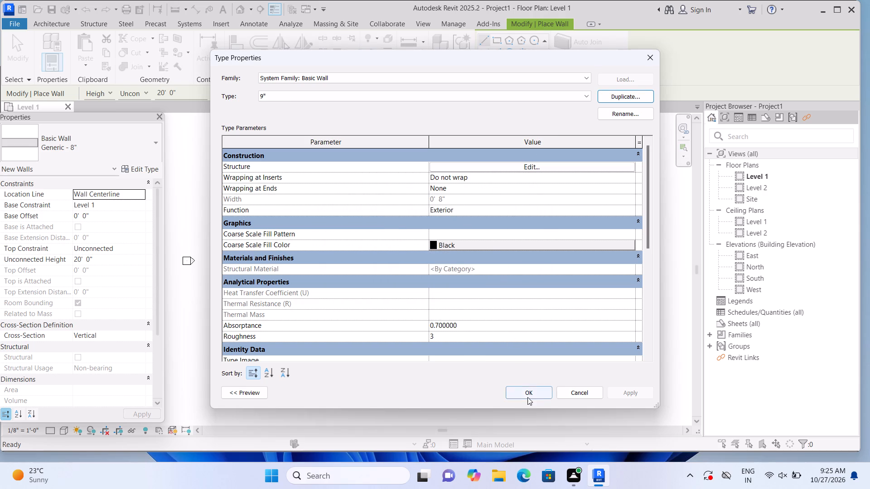
Set the structure layer thickness of the 9" wall type to 9" and apply the type changes.
left_click(534, 169)
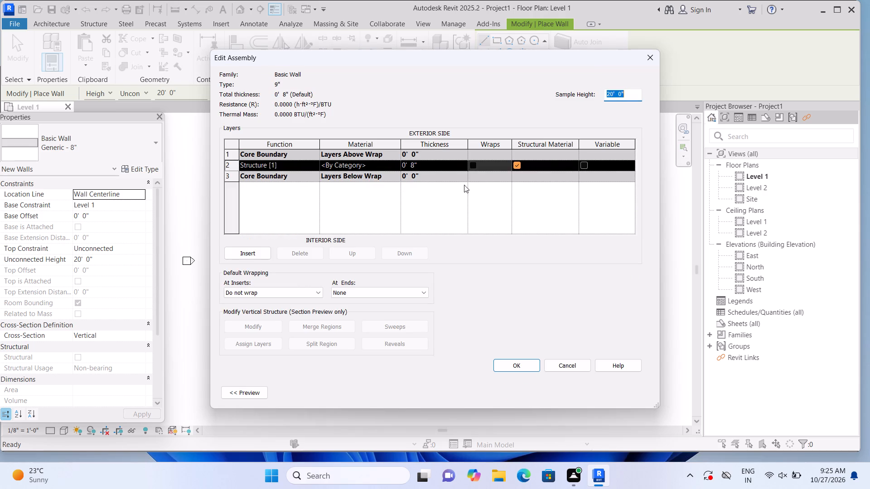
left_click(445, 167)
key("BackSpace")
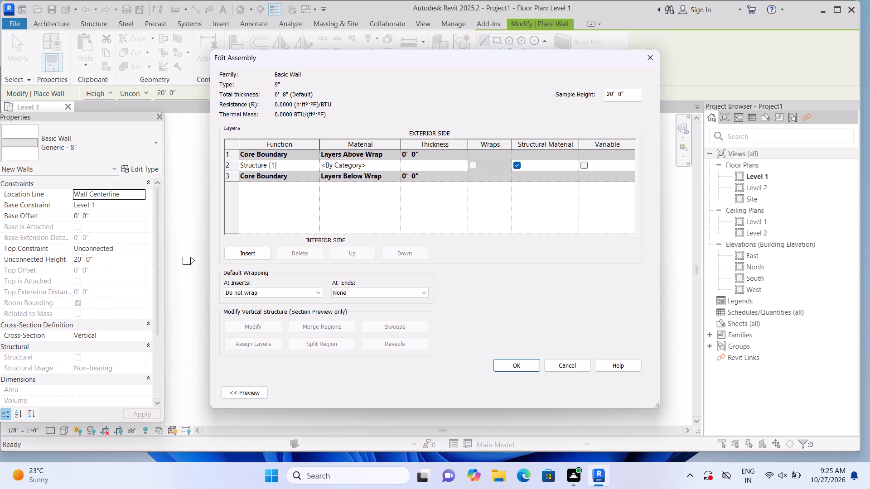
key("9")
key("shift+quotedbl")
key("Return")
left_click(515, 364)
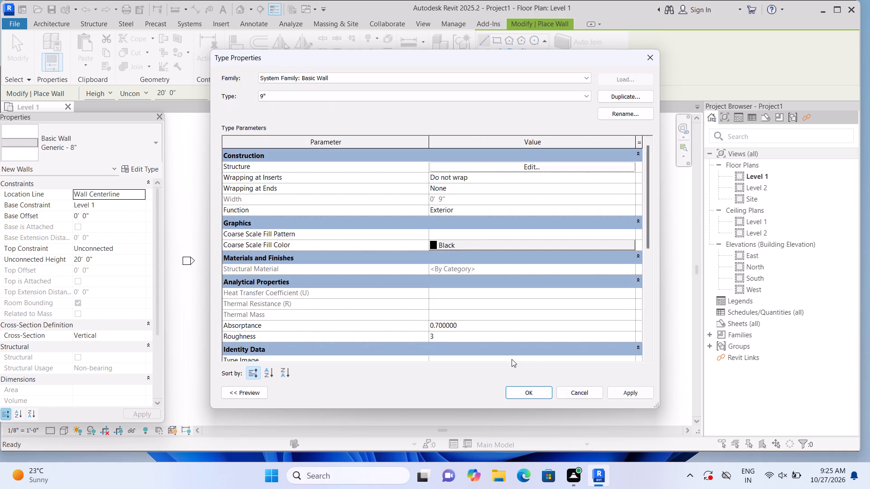
left_click(622, 392)
left_click(541, 392)
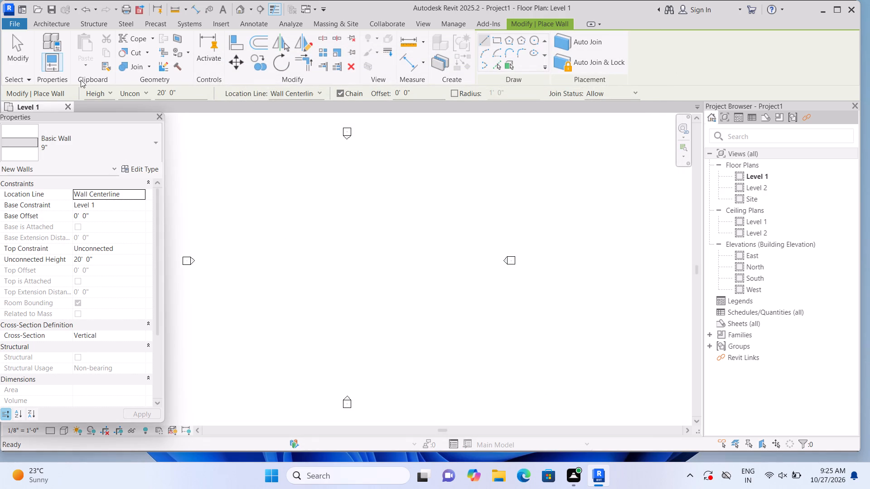
Duplicate the 9" basic wall type under the name 4.5".
left_click(136, 168)
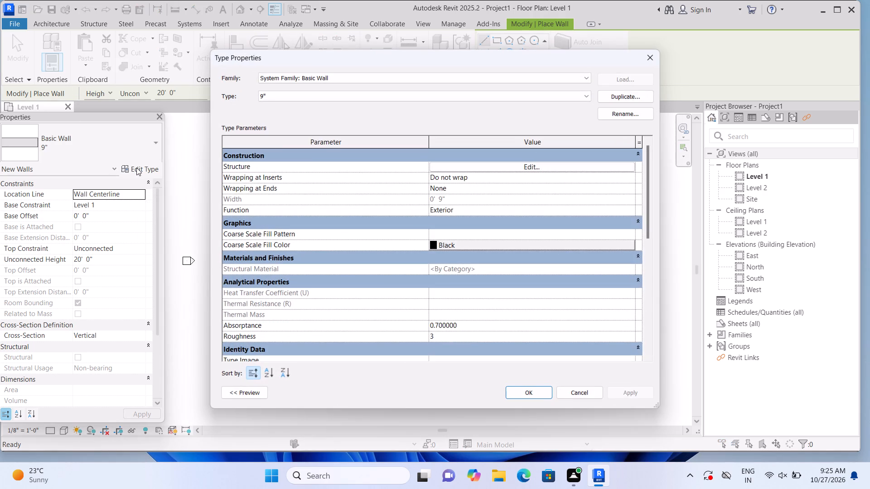
left_click(631, 95)
left_click(483, 225)
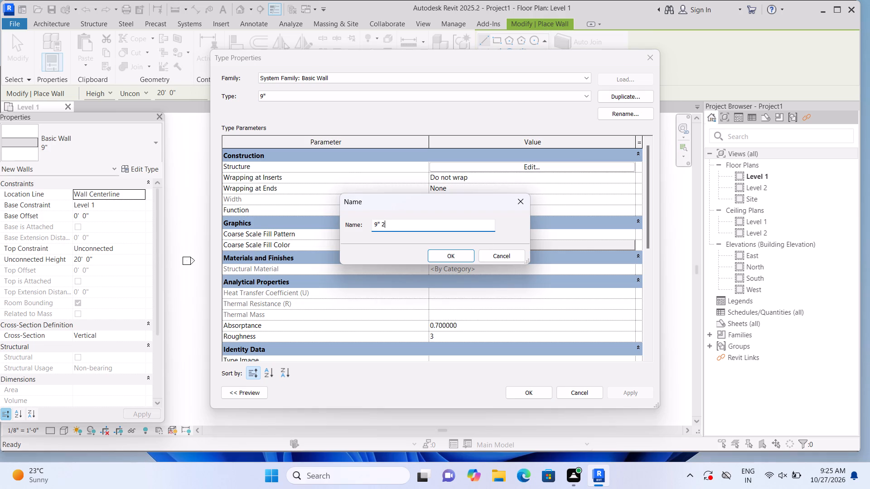
key("BackSpace")
key("BackSpace")
key("BackSpace")
key("BackSpace")
key("BackSpace")
key("BackSpace")
type("4.5")
key("shift+quotedbl")
left_click(450, 259)
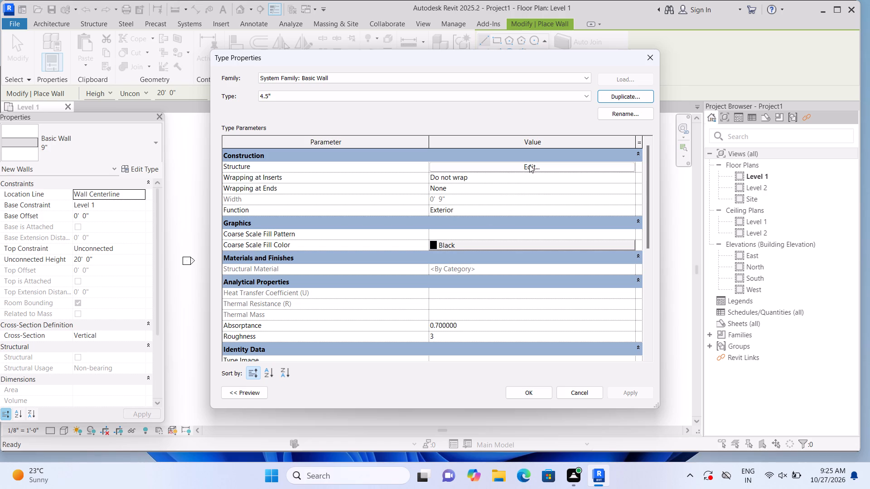
Set the structure layer thickness of the 4.5" wall type to 4.5" and accept the type properties.
left_click(529, 165)
left_click(440, 165)
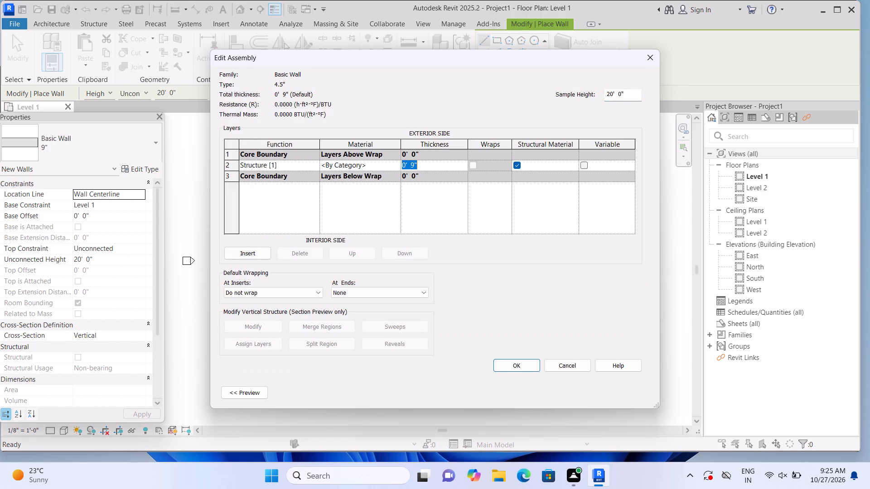
key("BackSpace")
type("4.5")
key("shift+quotedbl")
key("Return")
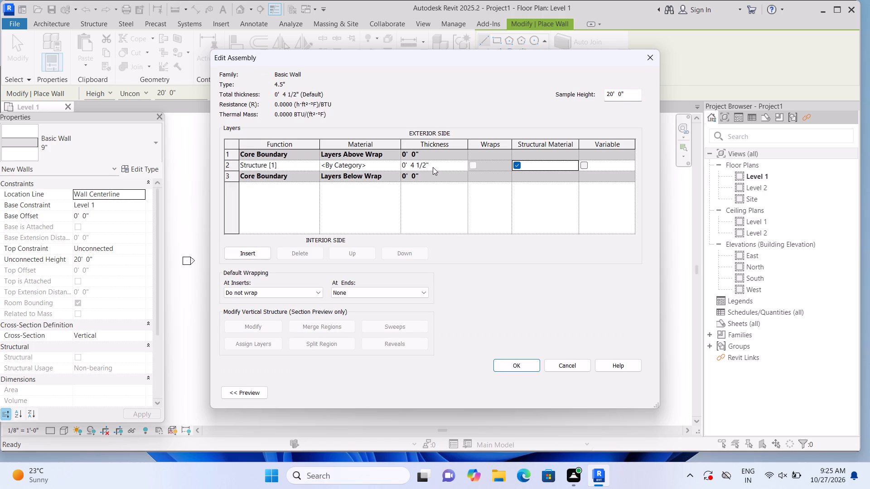
left_click(510, 364)
left_click(618, 388)
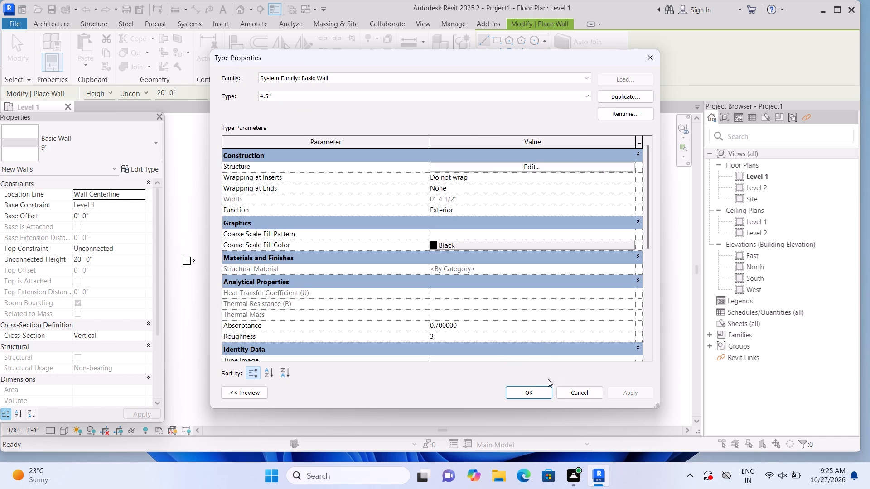
left_click(542, 390)
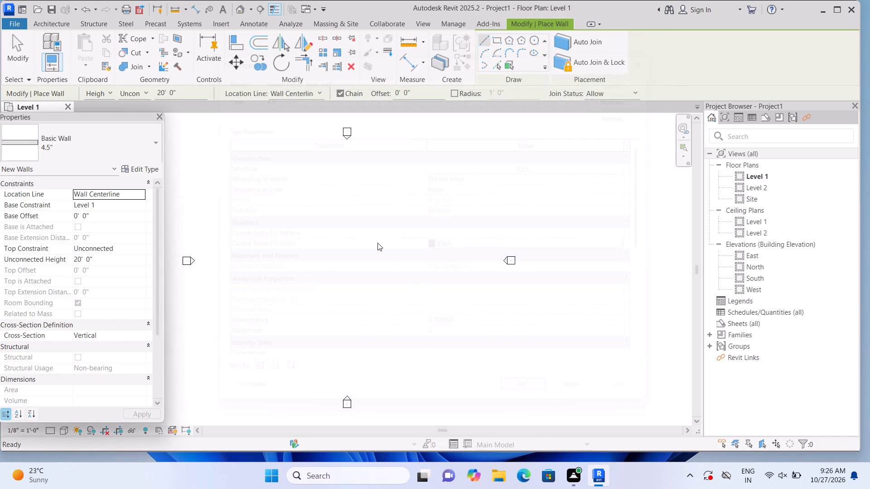
Draw a horizontal 6' wall of the 9" type in the lower part of the Level 1 plan, between the elevation markers.
left_click(59, 25)
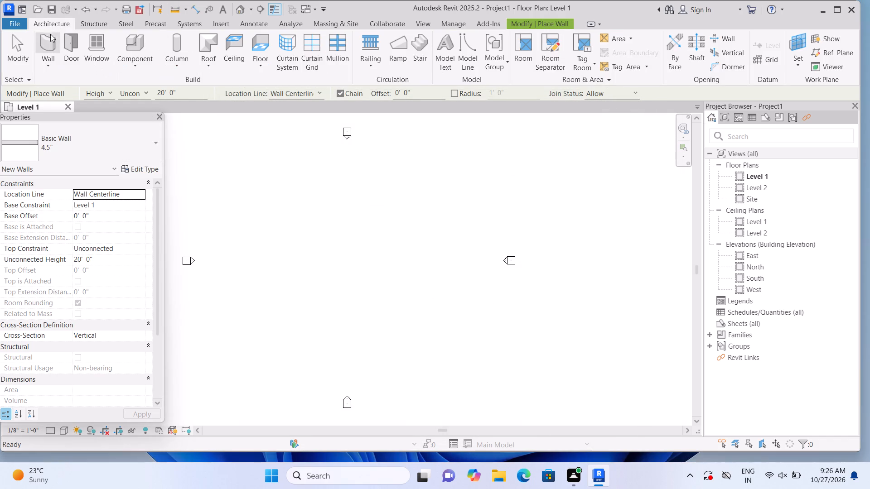
left_click(48, 39)
left_click(154, 140)
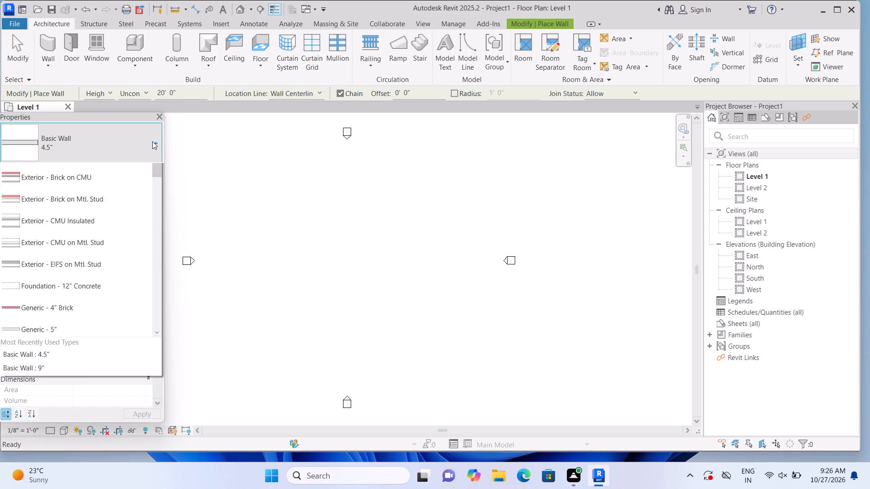
left_click(118, 220)
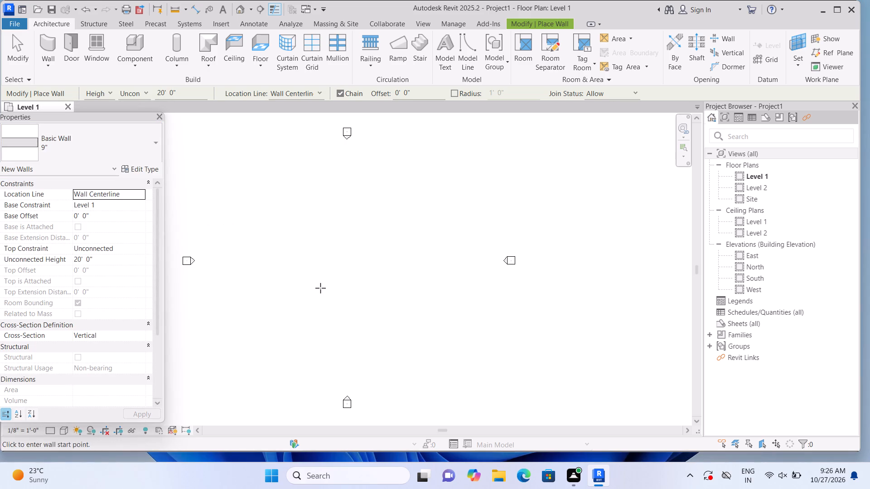
middle_click_drag(322, 288, 372, 298)
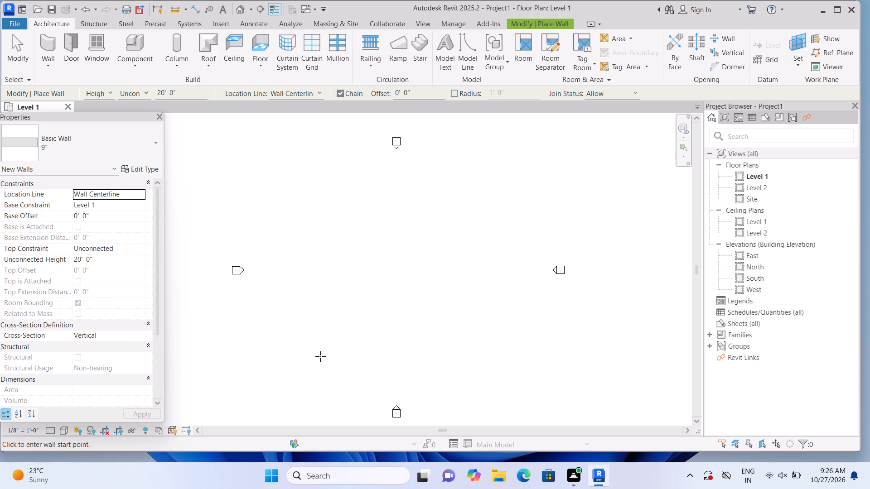
left_click(300, 364)
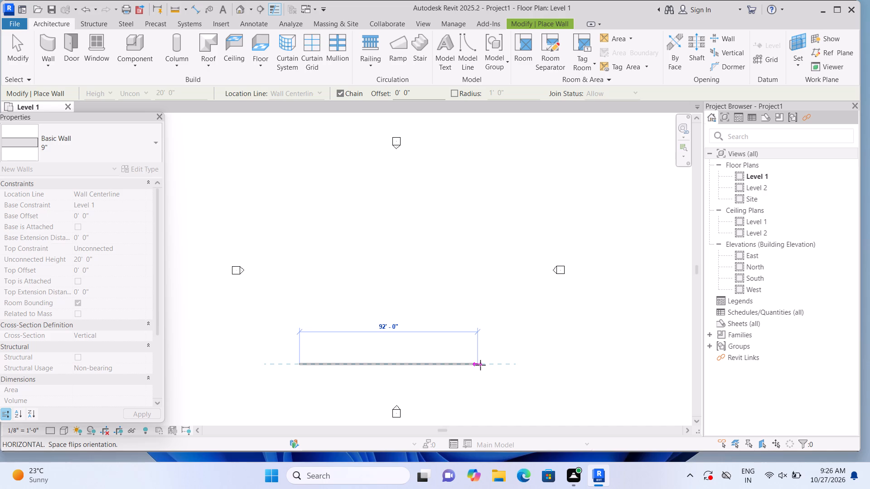
key("6")
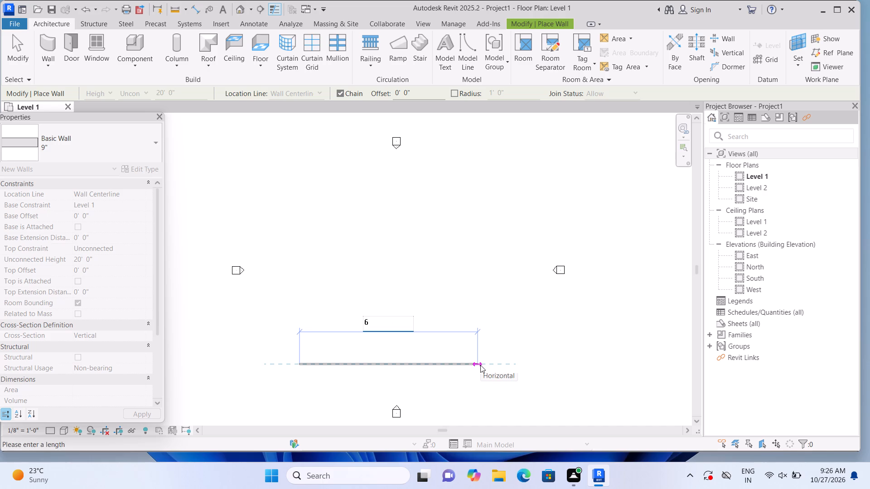
key("Return")
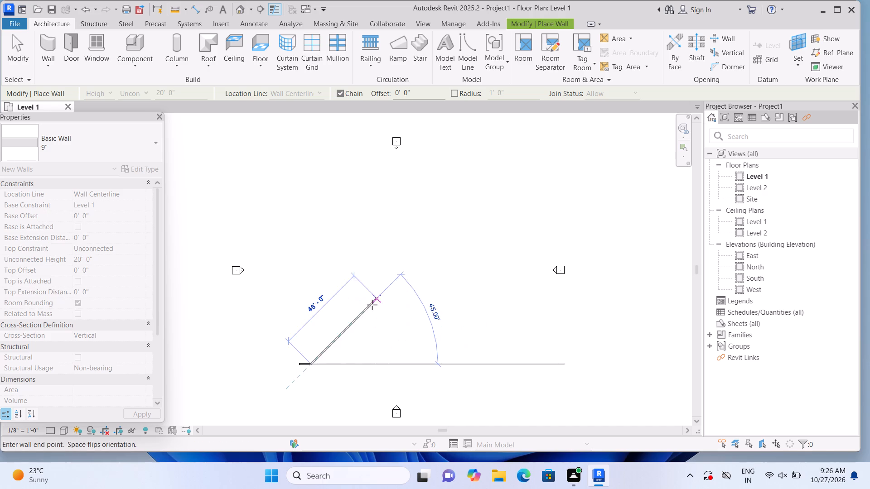
End the chained wall placement and delete the horizontal 6' wall from the Level 1 plan.
scroll(313, 343, "up", 8)
middle_click_drag(351, 360, 468, 313)
scroll(432, 326, "up", 8)
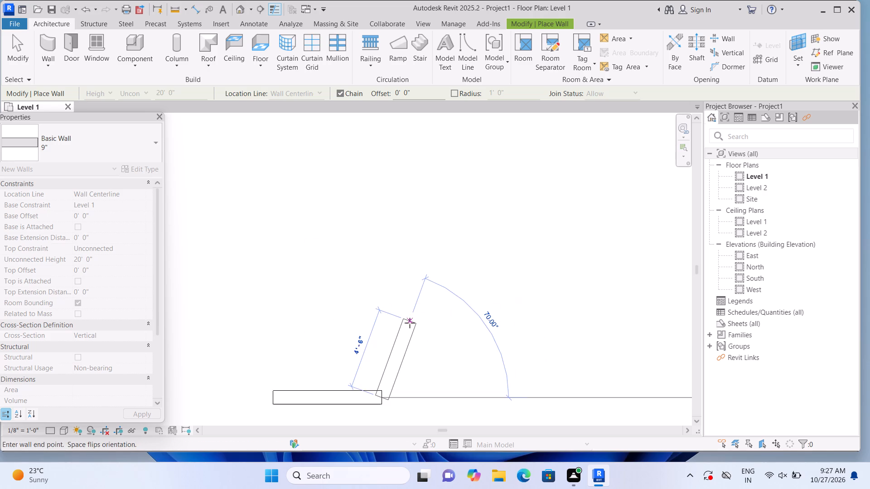
scroll(409, 321, "up", 1)
middle_click_drag(410, 321, 534, 271)
scroll(520, 273, "up", 4)
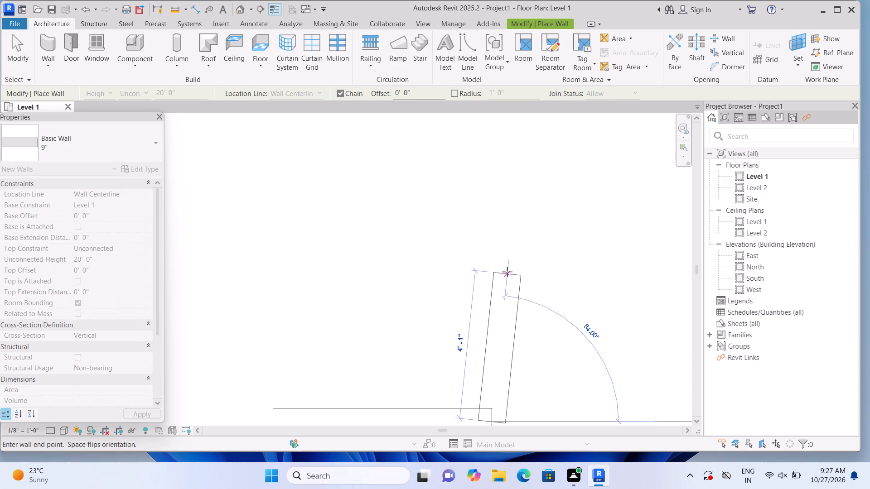
scroll(507, 273, "up", 1)
scroll(500, 230, "down", 4)
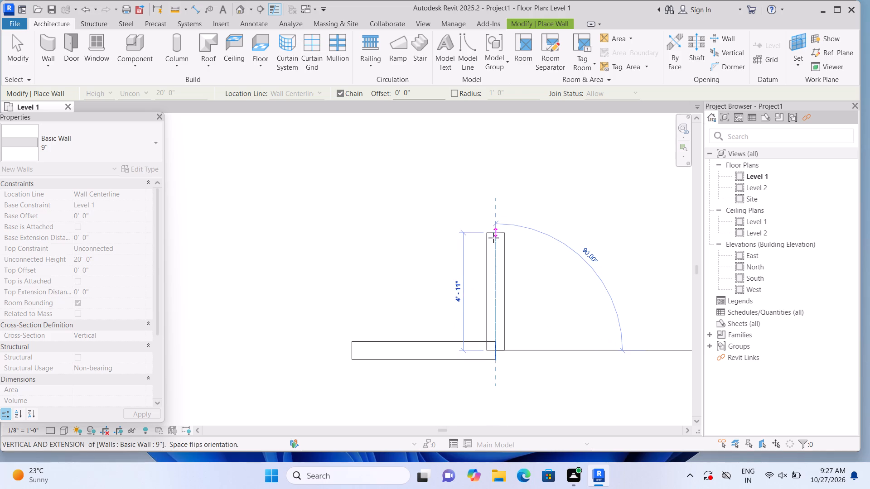
key("Escape")
key("Escape")
double_click(473, 340)
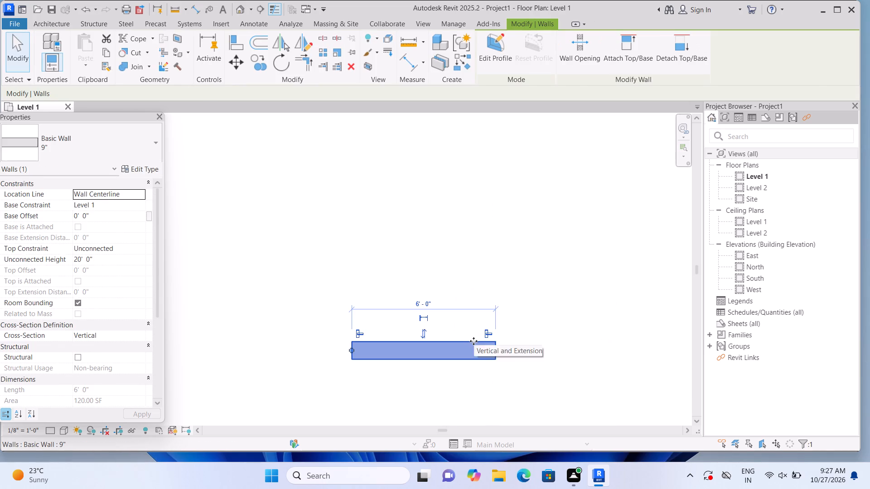
key("Delete")
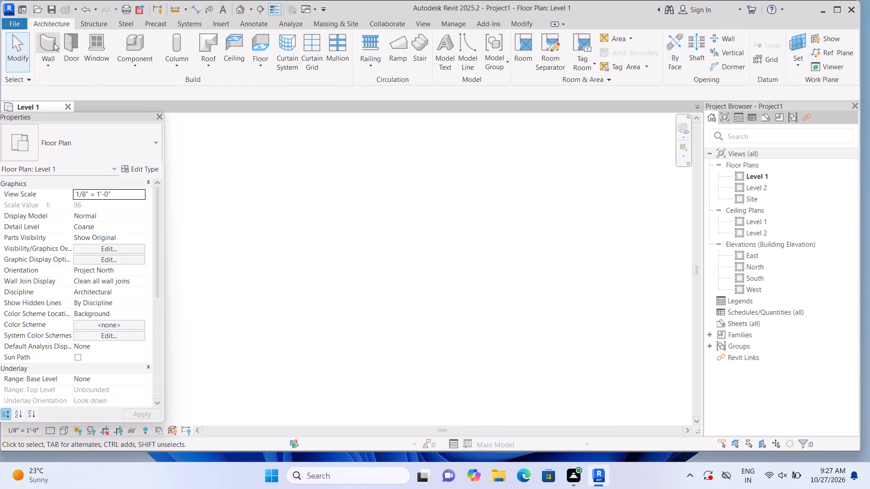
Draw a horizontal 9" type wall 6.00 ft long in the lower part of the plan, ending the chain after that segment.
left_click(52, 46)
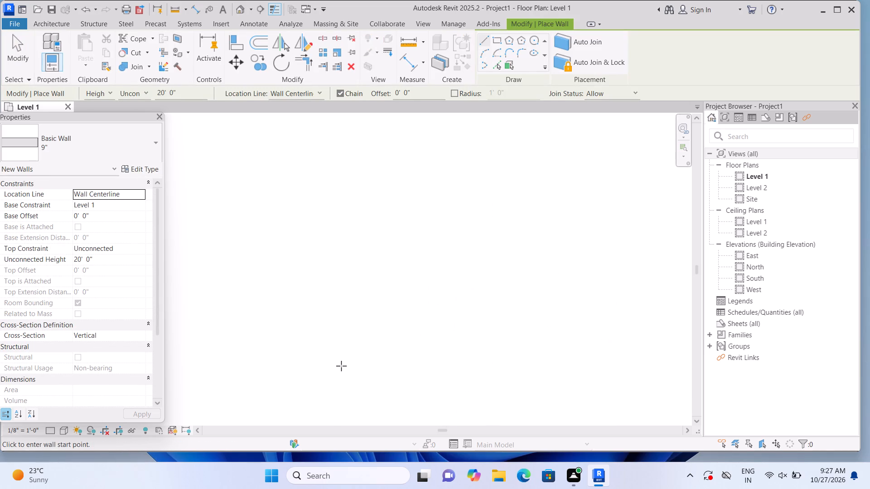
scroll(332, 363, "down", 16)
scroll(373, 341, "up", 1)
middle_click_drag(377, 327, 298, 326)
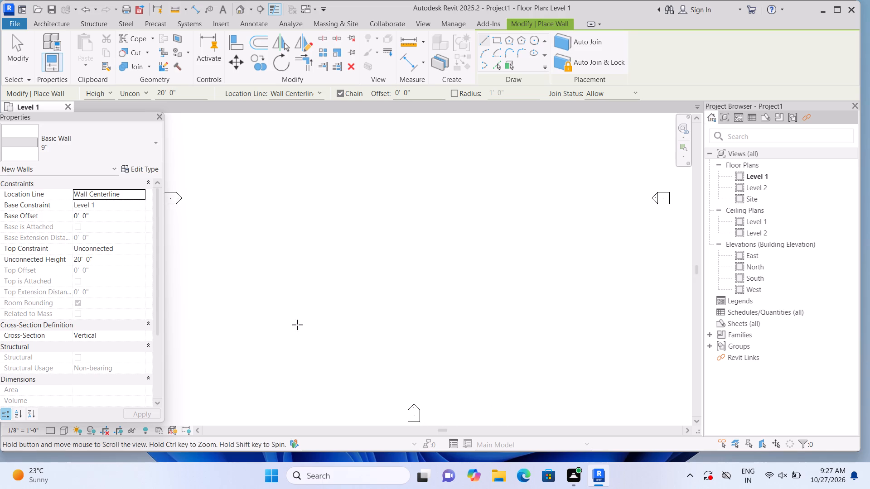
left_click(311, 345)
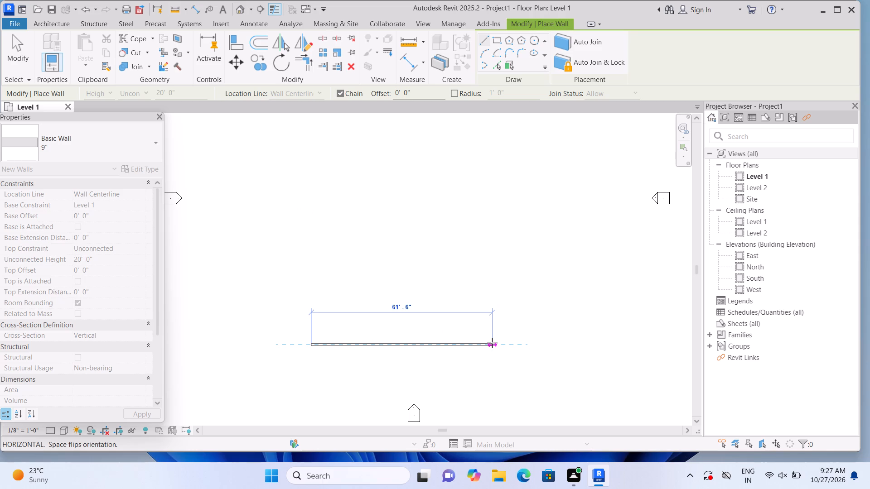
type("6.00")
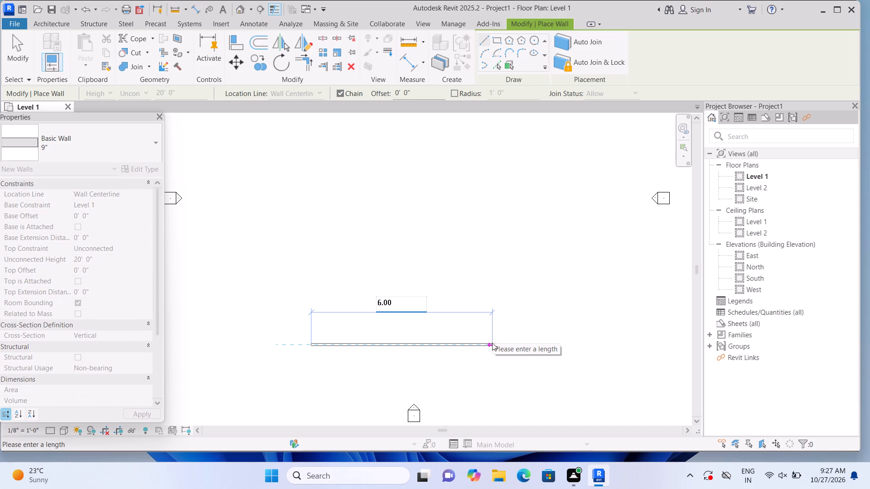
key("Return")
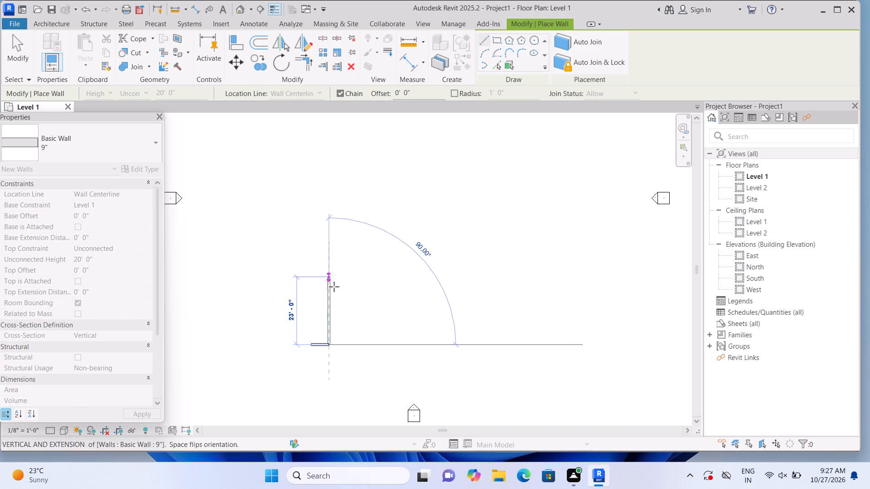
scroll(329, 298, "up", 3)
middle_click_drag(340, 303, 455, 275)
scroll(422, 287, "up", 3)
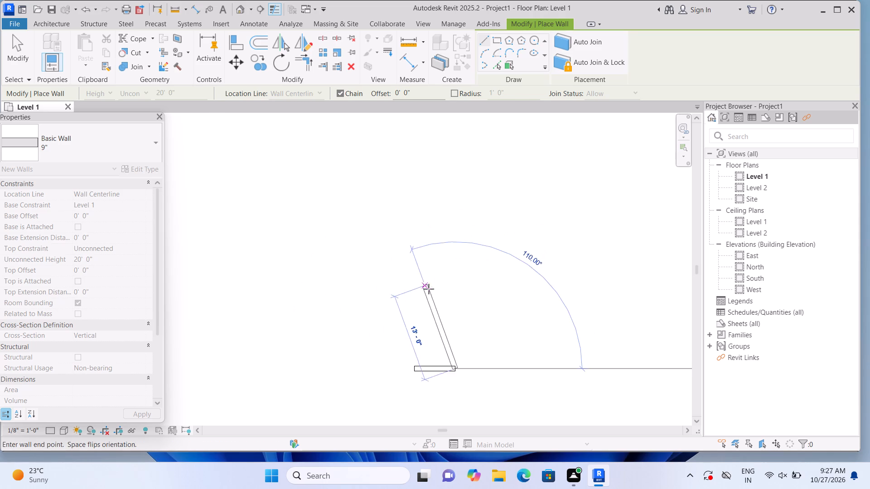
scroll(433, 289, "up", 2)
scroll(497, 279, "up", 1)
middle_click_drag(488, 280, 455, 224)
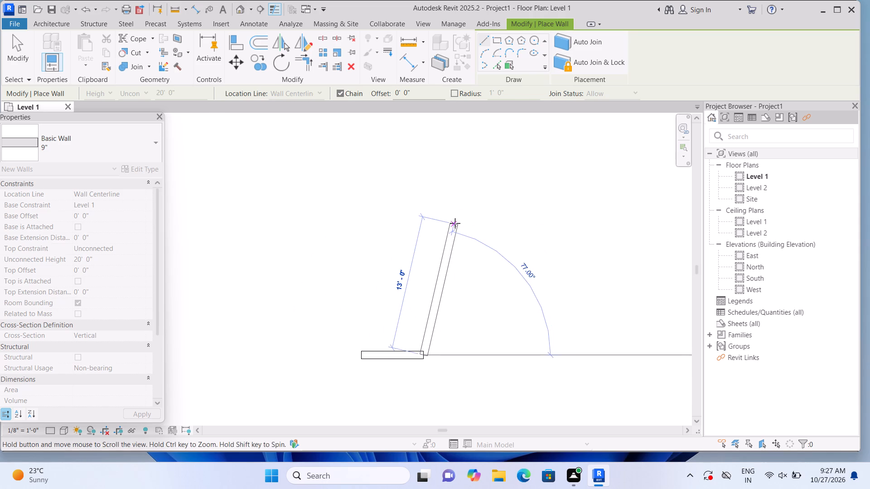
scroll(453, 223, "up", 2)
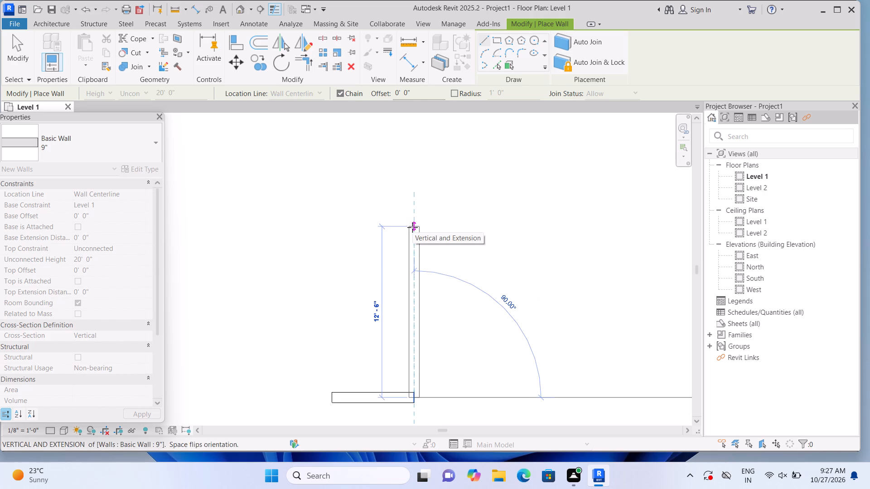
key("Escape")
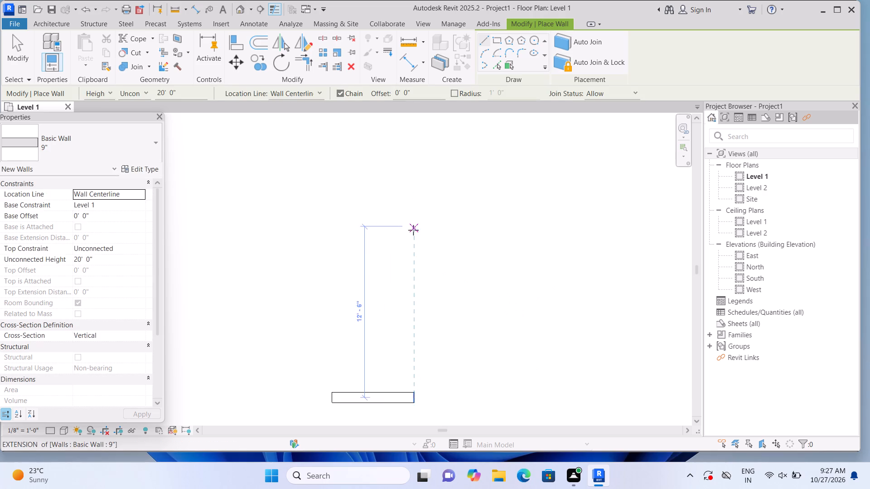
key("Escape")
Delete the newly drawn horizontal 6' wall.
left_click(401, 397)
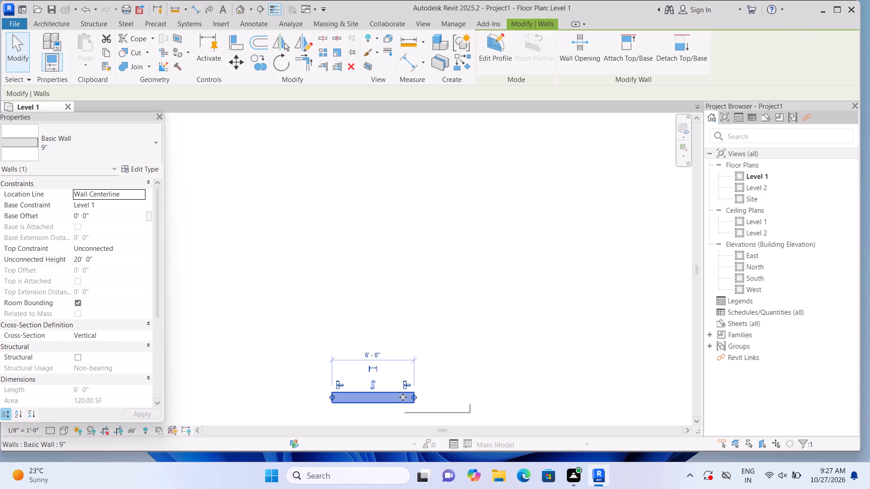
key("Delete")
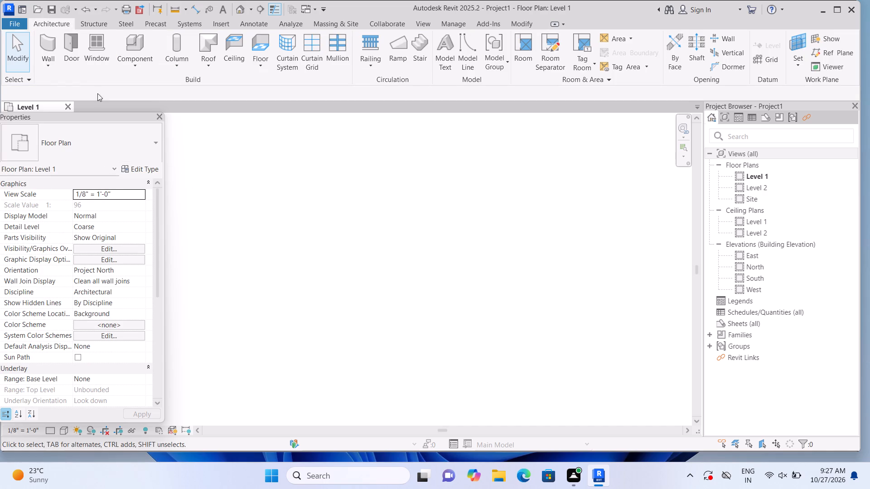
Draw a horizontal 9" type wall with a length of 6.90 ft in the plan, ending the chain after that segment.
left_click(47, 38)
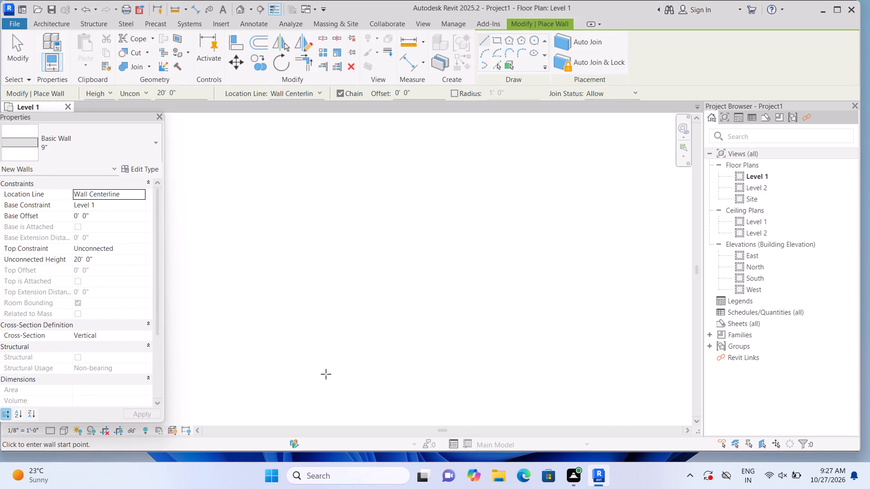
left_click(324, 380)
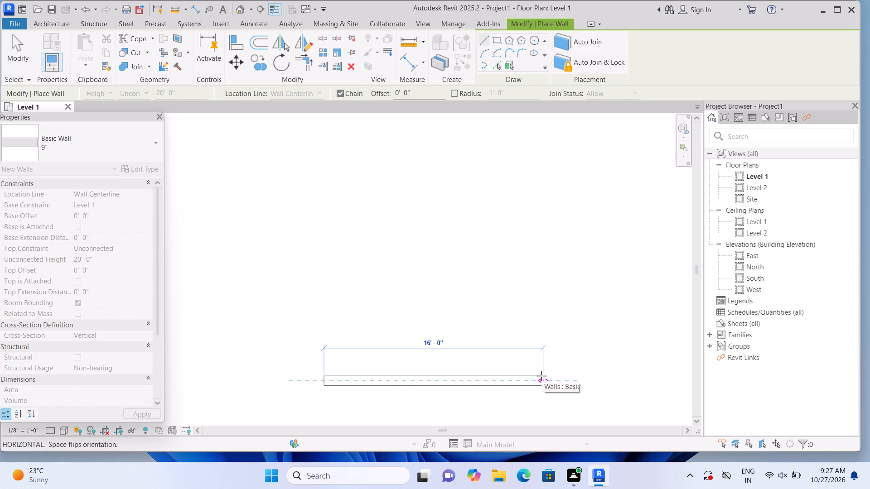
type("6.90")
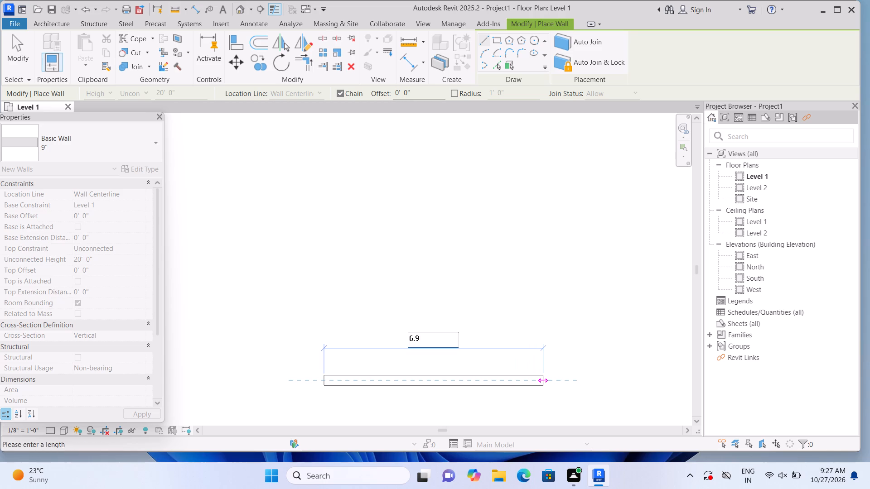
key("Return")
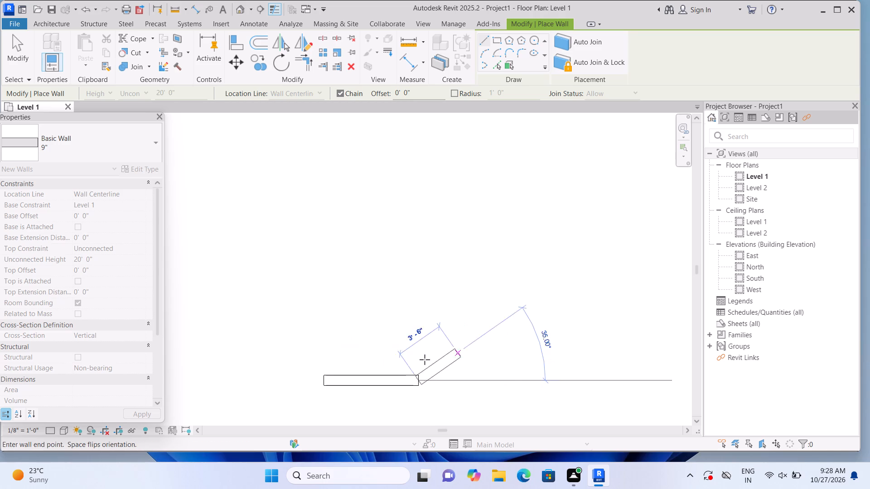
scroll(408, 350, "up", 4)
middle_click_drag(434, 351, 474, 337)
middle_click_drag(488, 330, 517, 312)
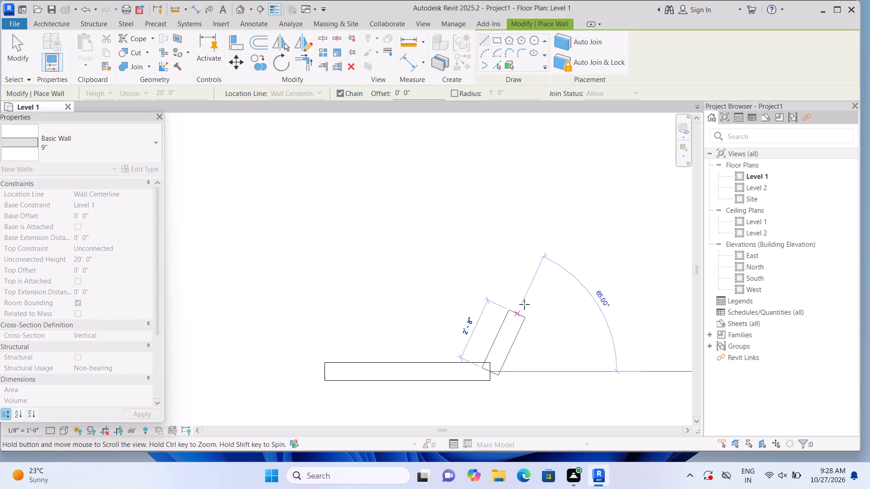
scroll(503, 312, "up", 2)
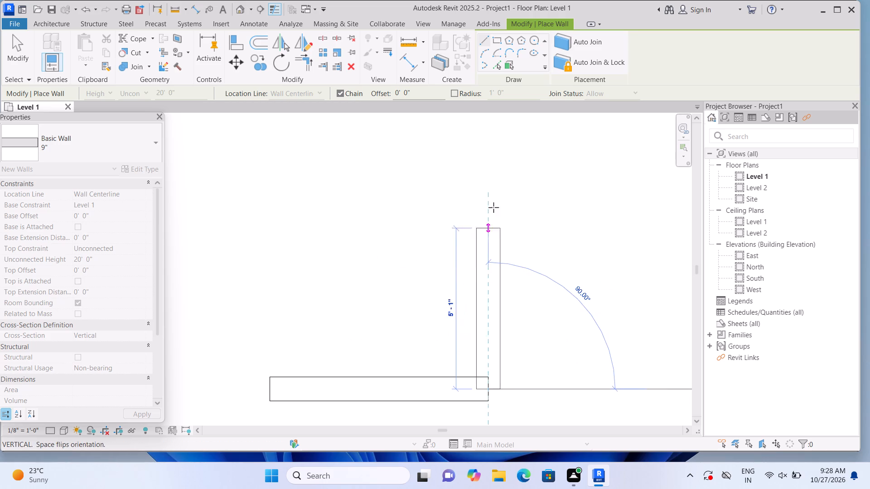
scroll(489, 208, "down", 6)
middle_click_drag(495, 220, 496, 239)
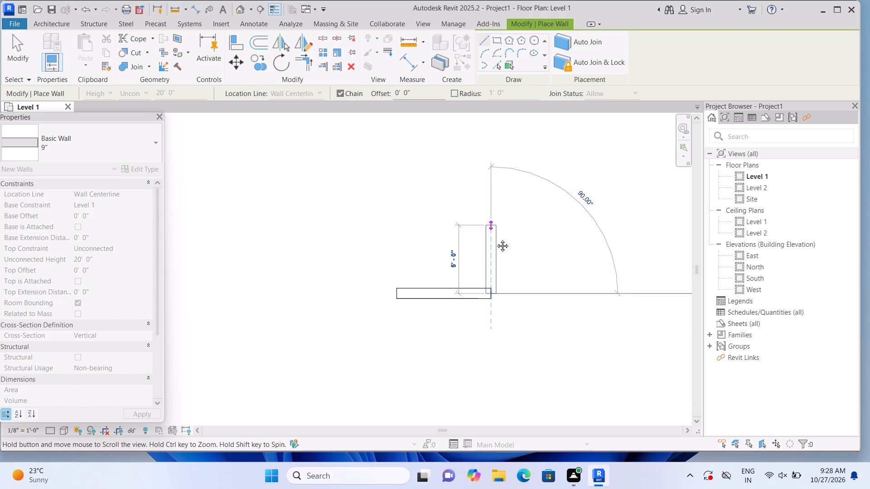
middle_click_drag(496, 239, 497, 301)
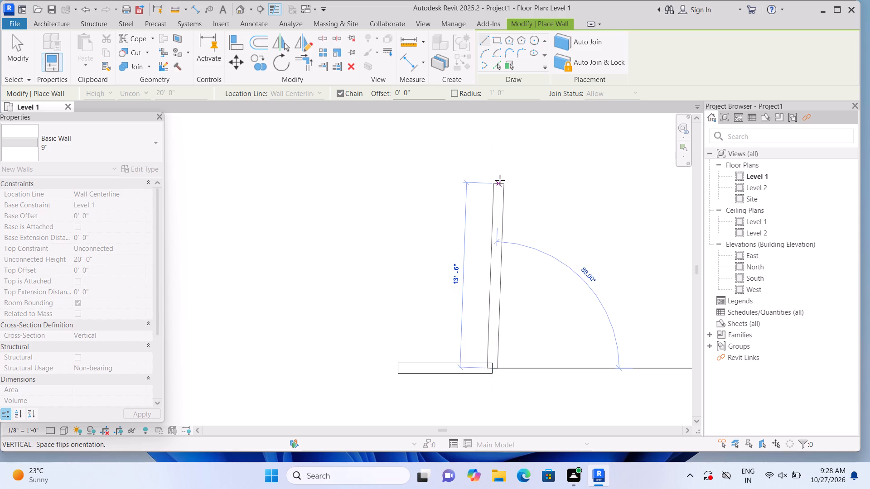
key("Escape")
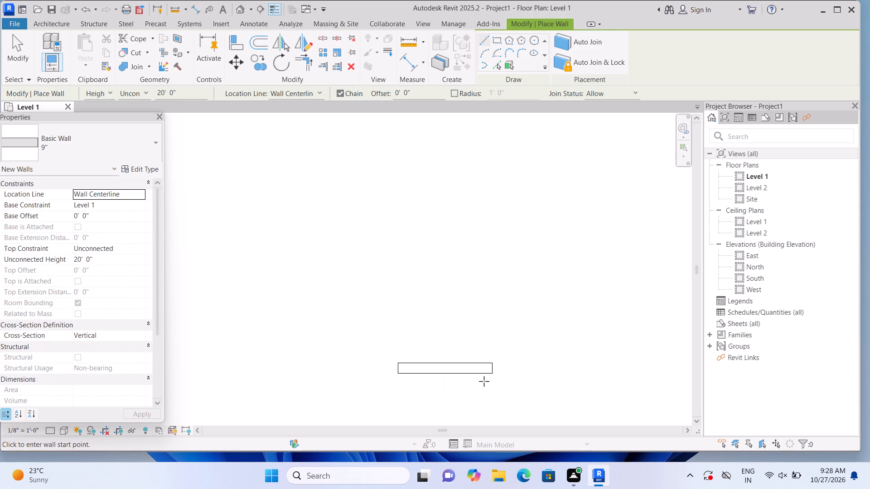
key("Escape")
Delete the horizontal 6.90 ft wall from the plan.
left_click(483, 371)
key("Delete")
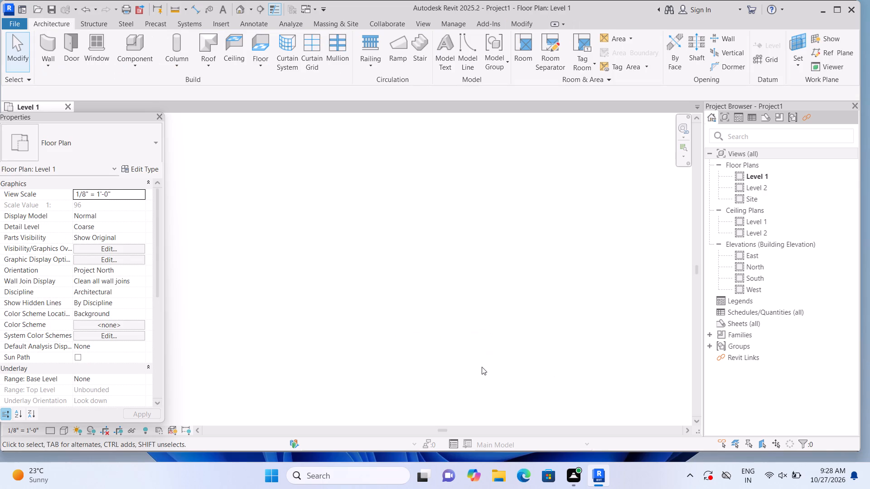
Review the Project Units settings, including the discipline list and the Area format's unit options, closing without keeping any change.
type("un")
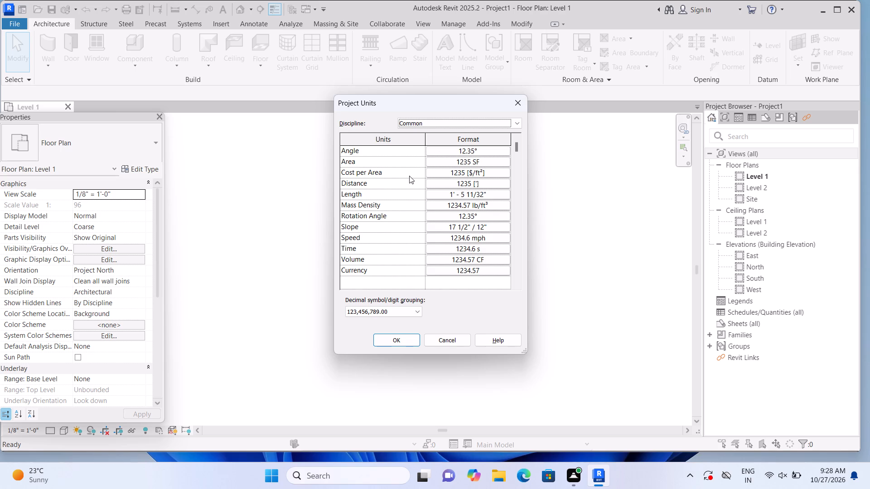
scroll(429, 223, "down", 1)
left_click(512, 121)
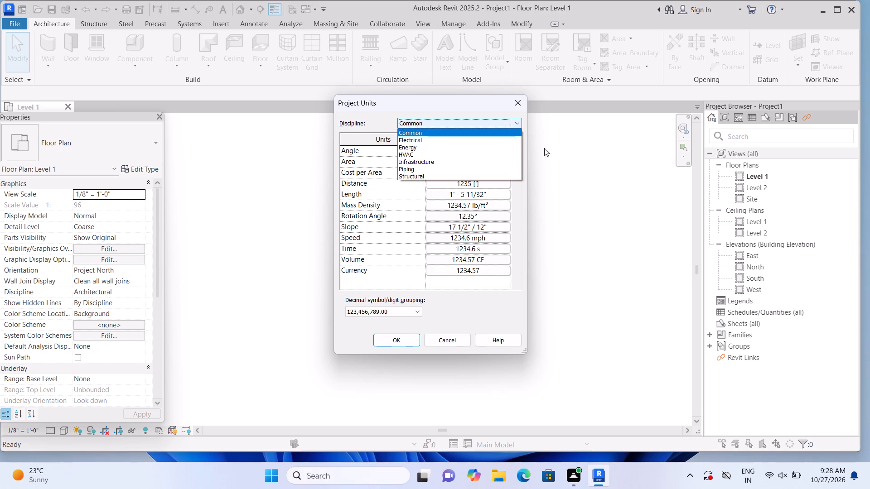
left_click(549, 153)
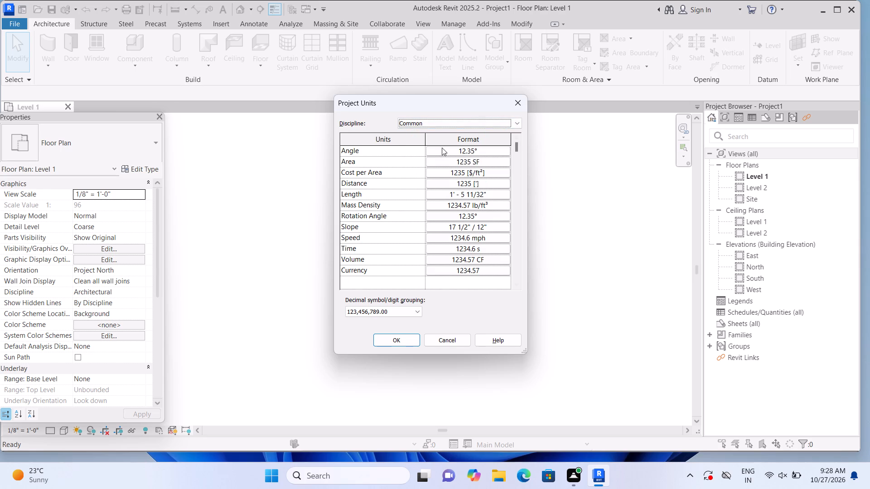
left_click(397, 132)
left_click(395, 158)
left_click(456, 159)
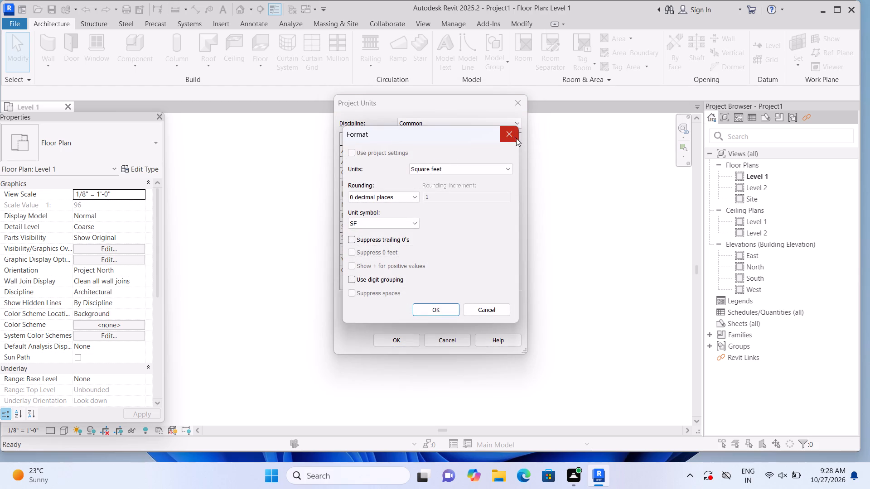
left_click(509, 166)
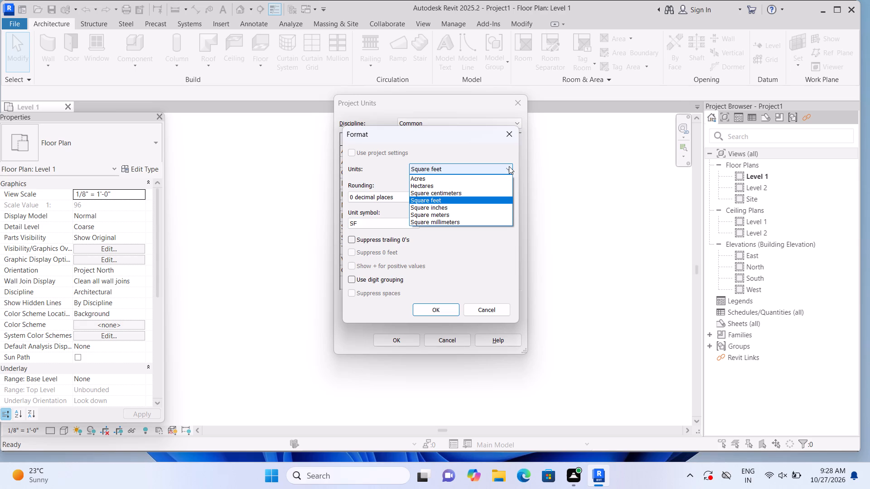
left_click(560, 209)
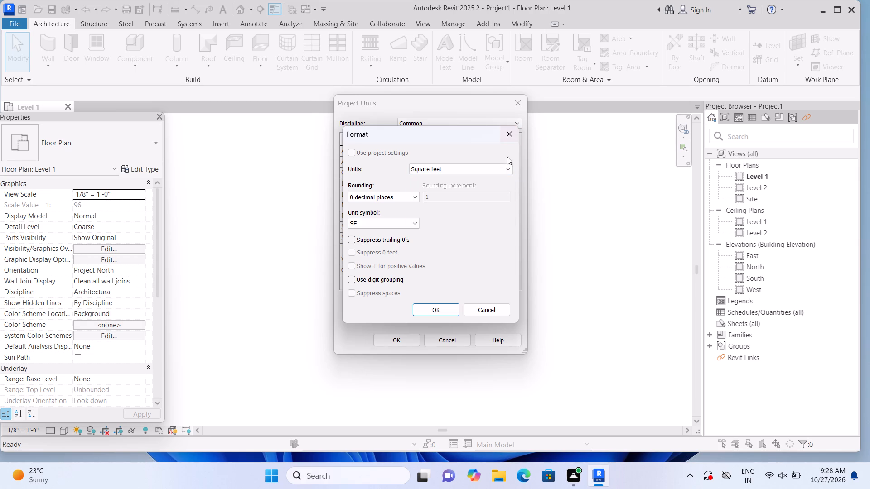
left_click(511, 167)
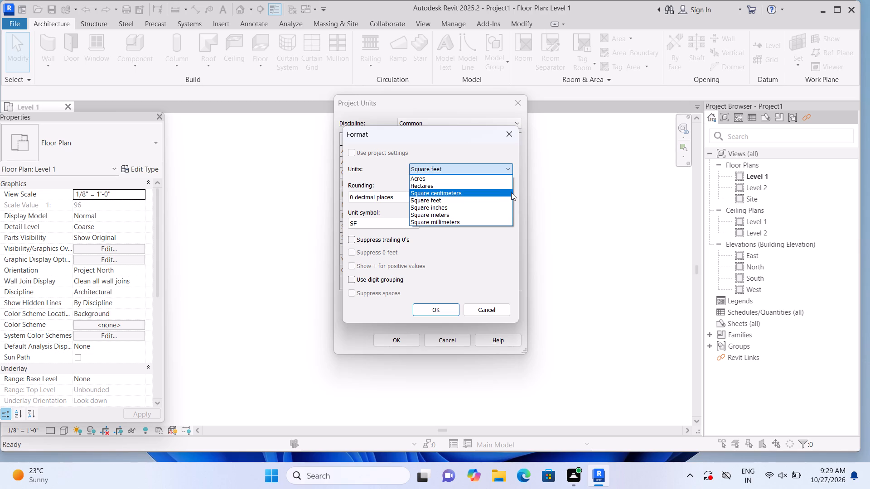
left_click(492, 206)
left_click(551, 185)
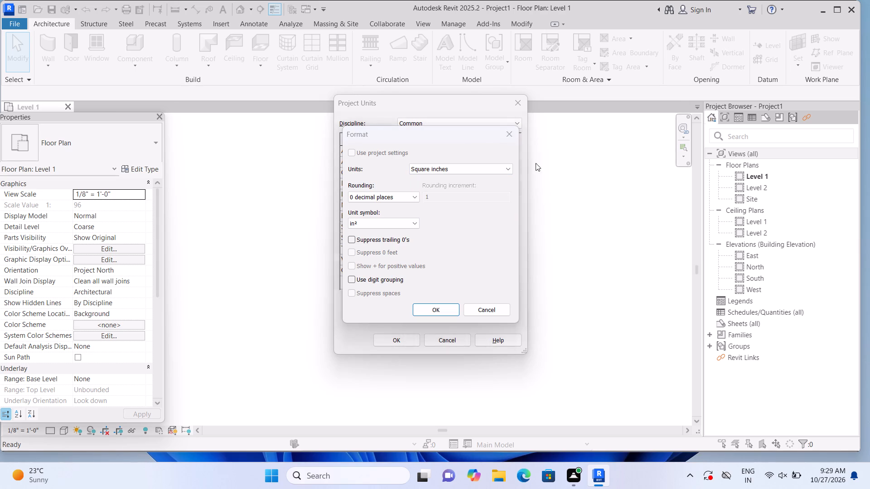
left_click(514, 137)
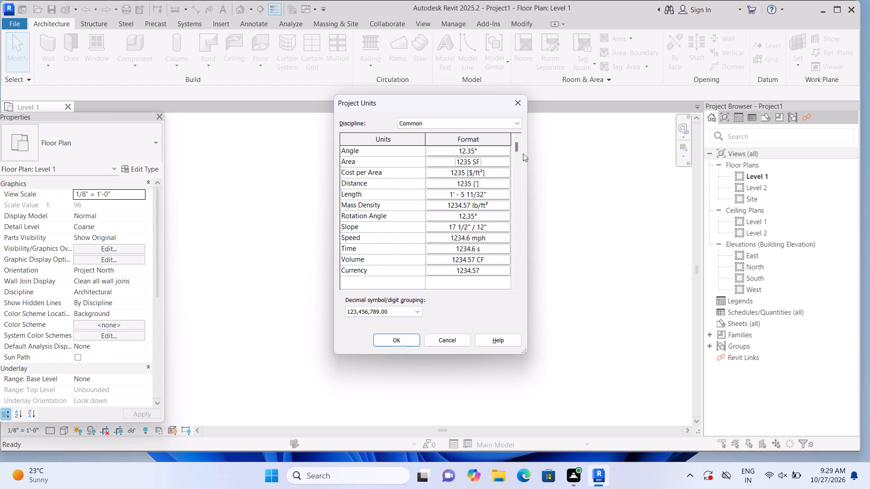
left_click(516, 104)
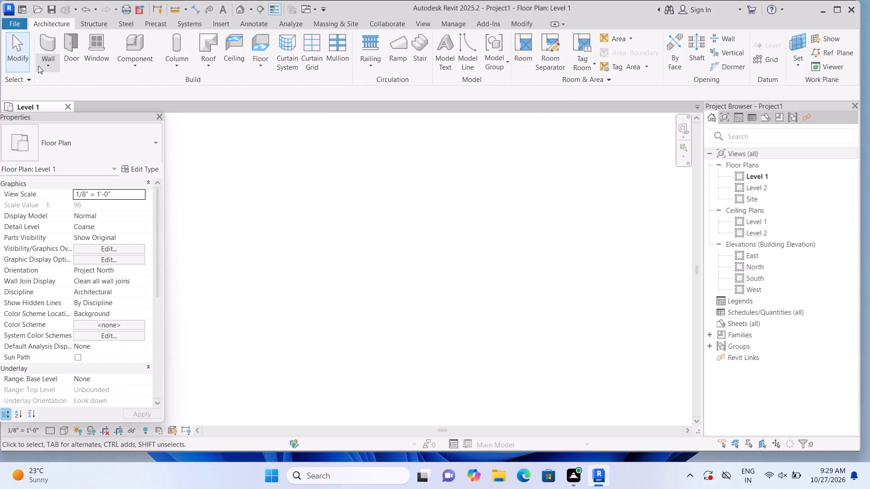
Draw a horizontal 9" type wall 30' long in the lower part of the Level 1 plan, keeping the chain active.
left_click(52, 43)
scroll(327, 362, "down", 2)
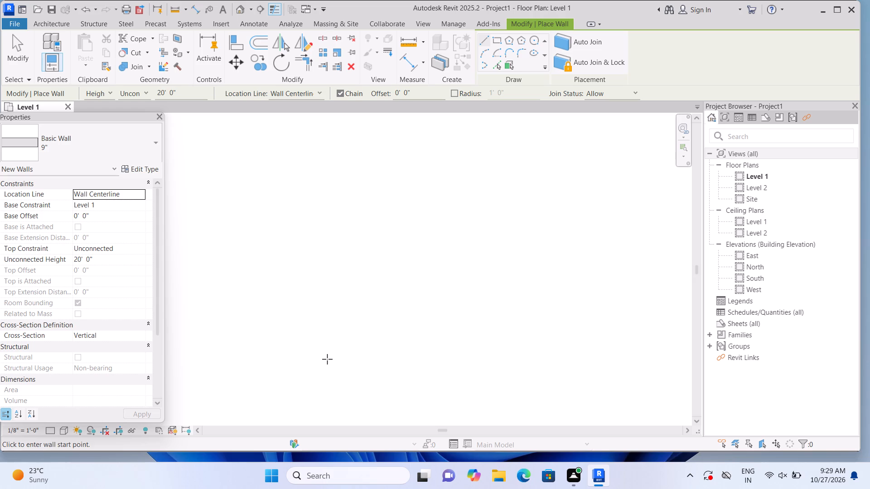
scroll(327, 359, "down", 8)
scroll(353, 331, "down", 3)
middle_click_drag(361, 355, 331, 372)
left_click(318, 364)
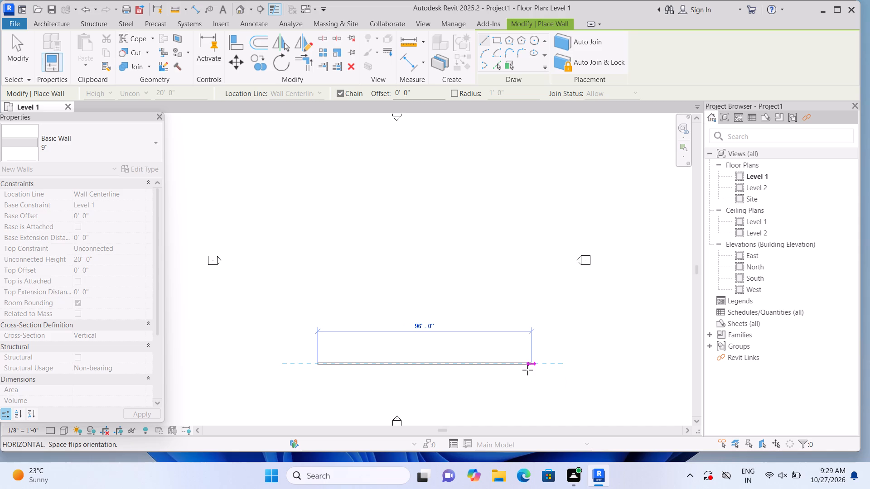
type("30'")
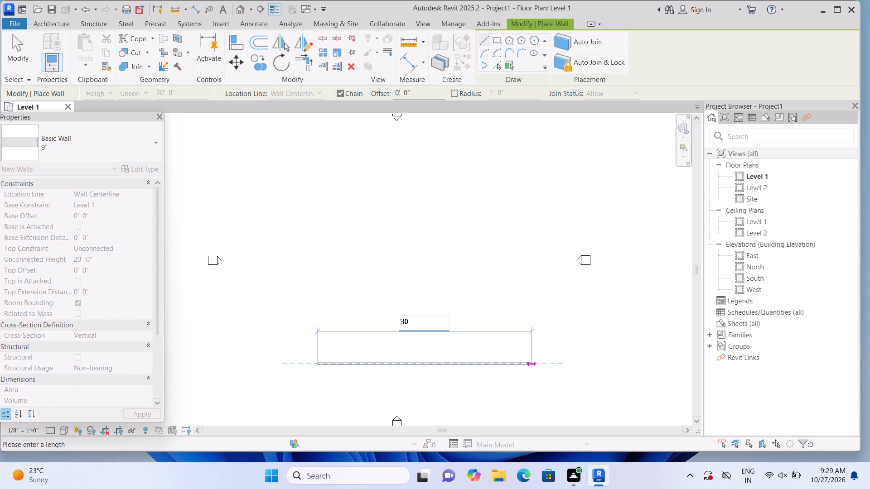
key("Return")
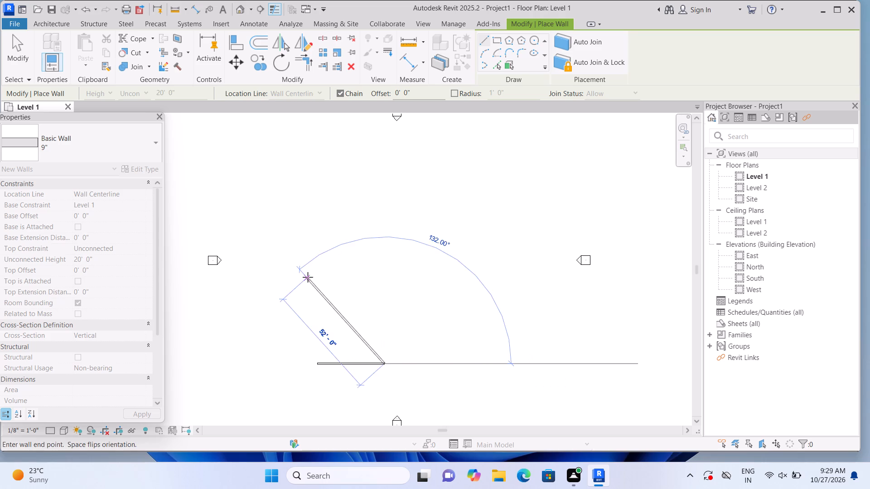
Continue the wall chain vertically upward for 35' from the right end of the 30' wall.
scroll(360, 302, "up", 2)
middle_click_drag(368, 304, 454, 283)
scroll(454, 285, "up", 2)
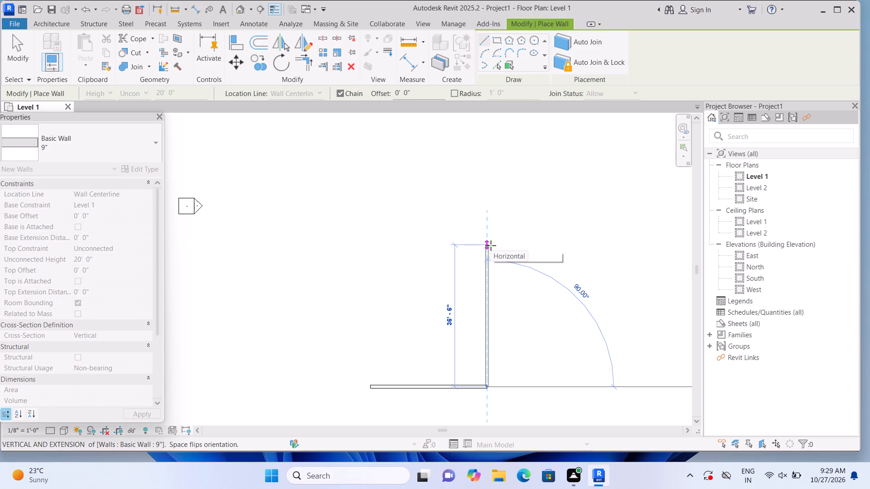
key("5")
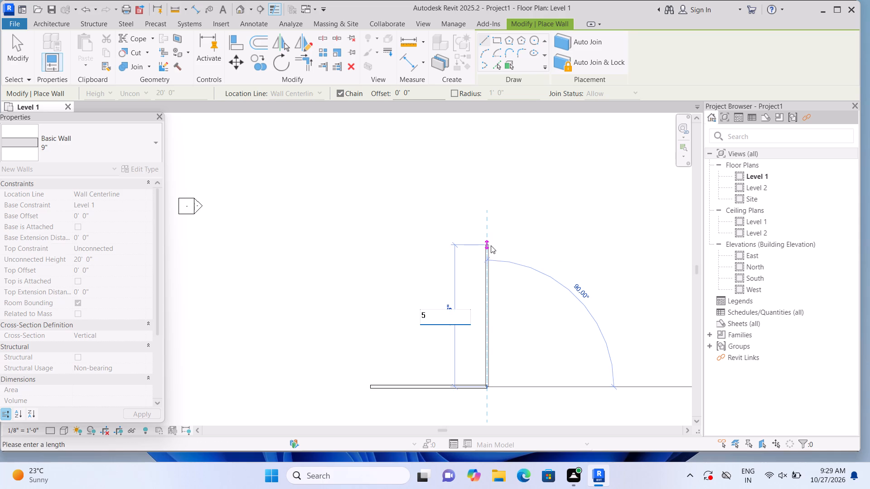
key("BackSpace")
type("35'")
key("Return")
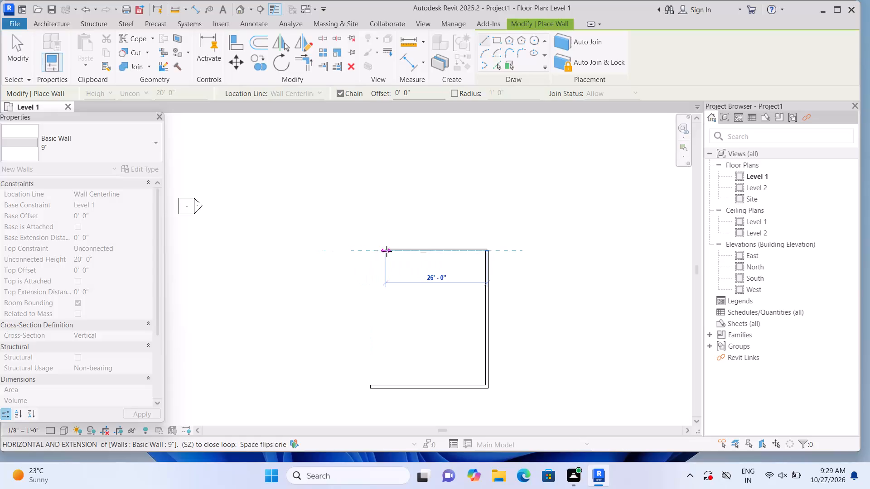
Close the wall rectangle with a horizontal wall aligned to the first wall's start and a 35' vertical wall down to it, ending the chain.
left_click(373, 253)
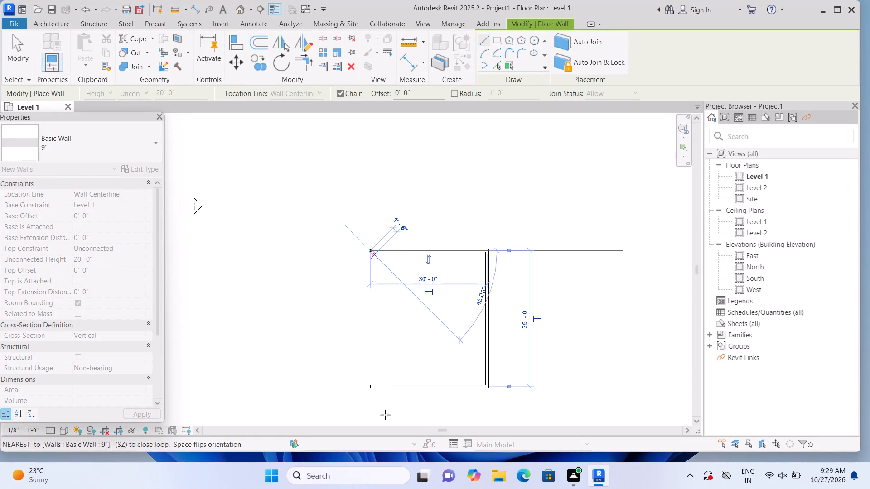
left_click(372, 387)
key("Escape")
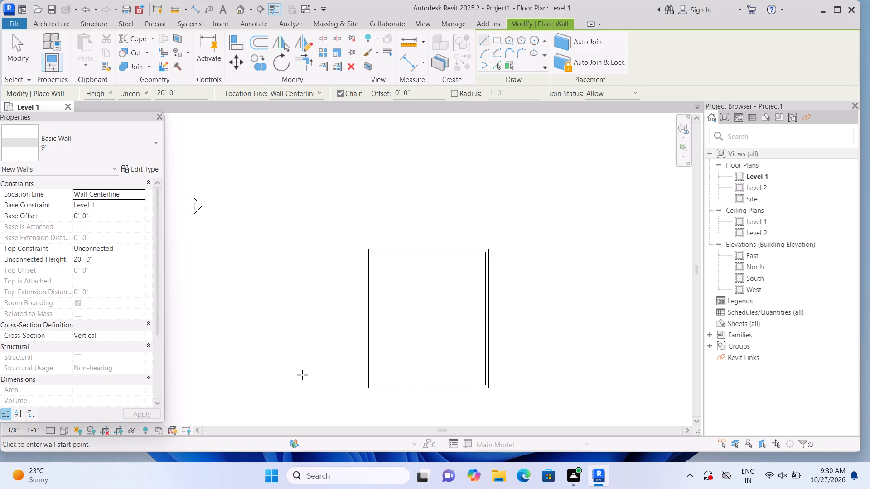
Open the default 3D view, set its visual style to Shaded and frame the wall enclosure closely.
scroll(303, 361, "up", 2)
middle_click_drag(303, 361, 217, 332)
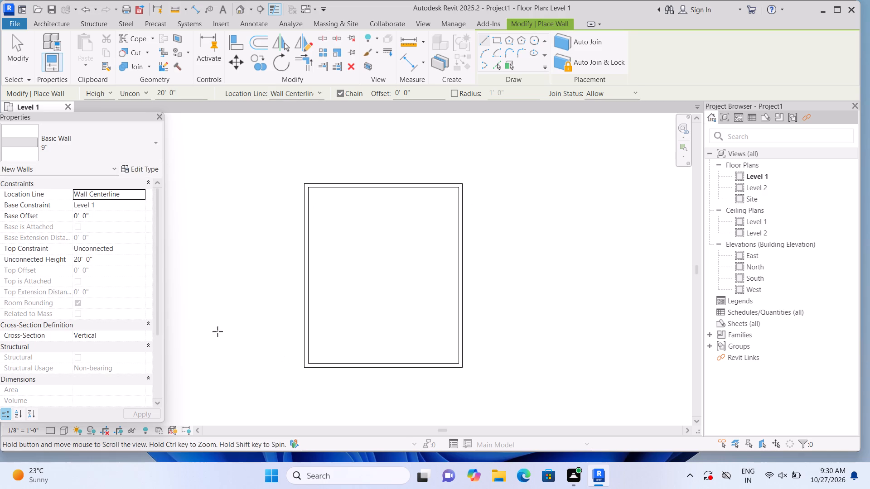
middle_click(217, 331)
scroll(242, 346, "up", 1)
scroll(242, 346, "down", 2)
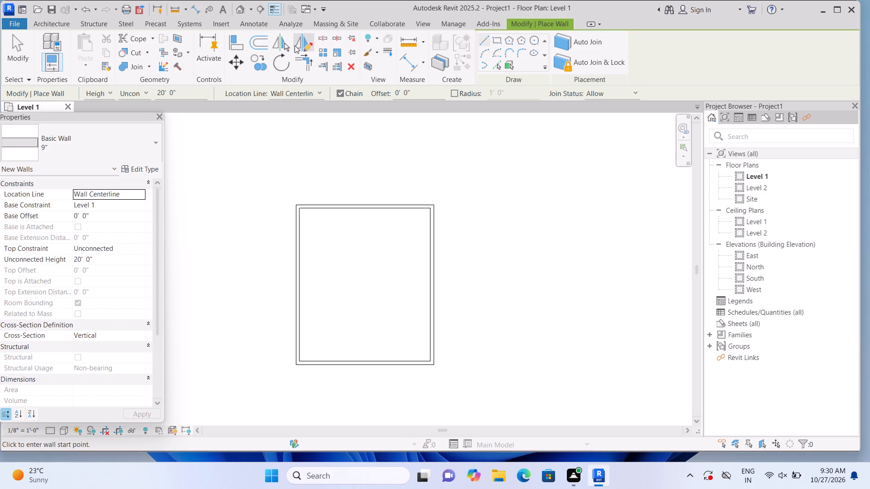
left_click(240, 11)
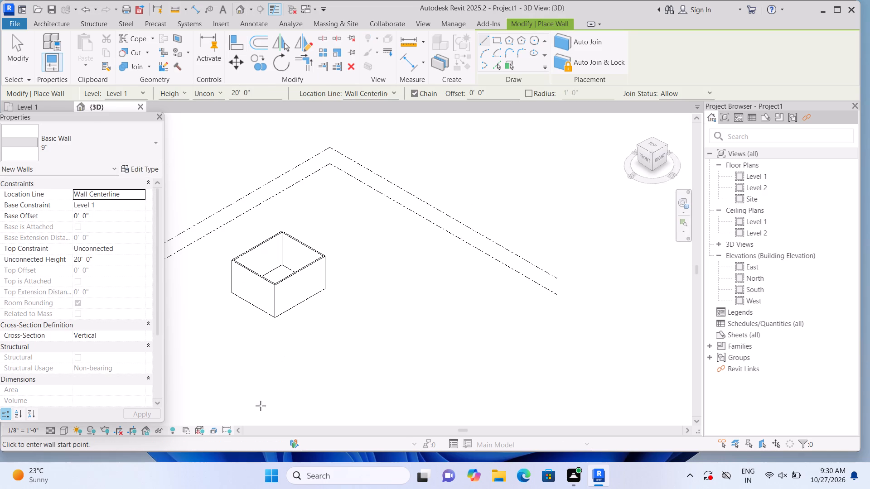
left_click(67, 430)
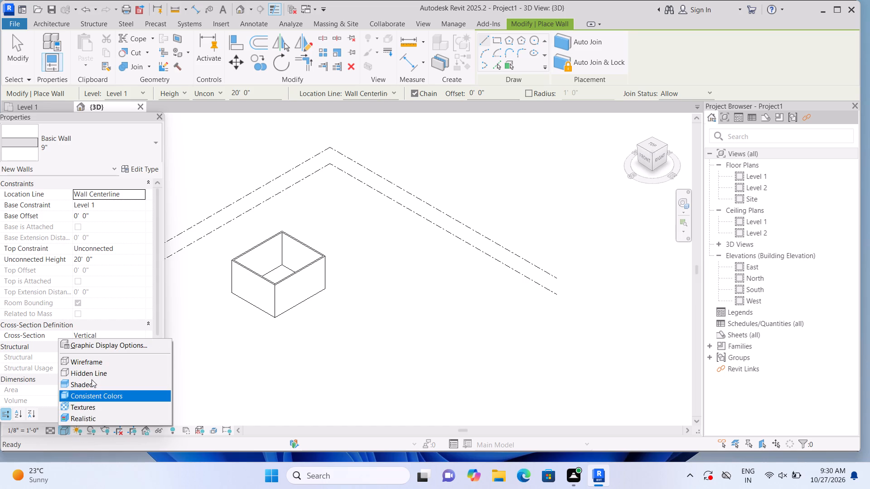
left_click(93, 379)
scroll(192, 333, "up", 4)
scroll(238, 319, "up", 3)
middle_click_drag(241, 322, 234, 414)
scroll(252, 362, "up", 1)
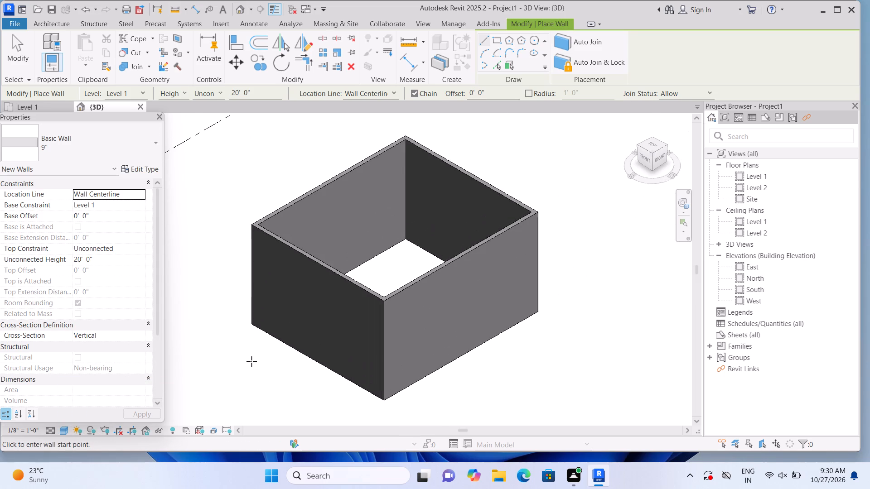
middle_click_drag(252, 361, 230, 339)
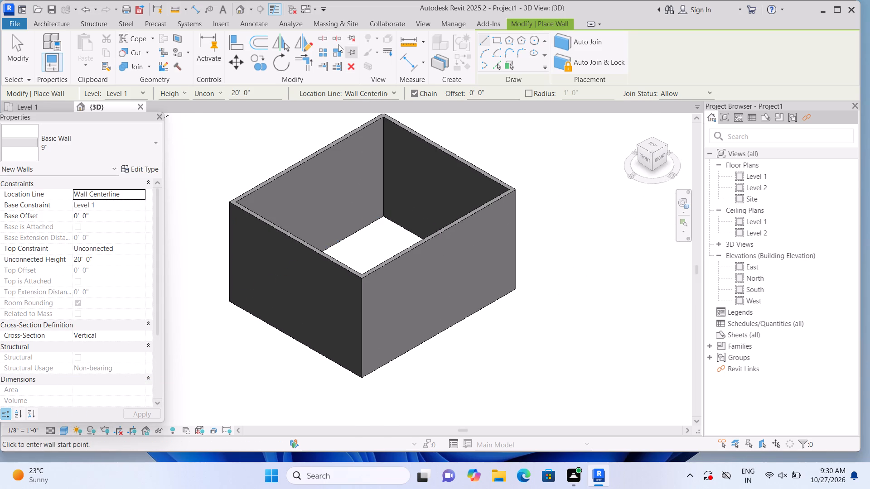
In the Level 1 floor plan, enclose the rectangle's lower-right corner with two chained 9" walls, about 14'-6" upward and 13'-6" across to the right wall.
double_click(738, 171)
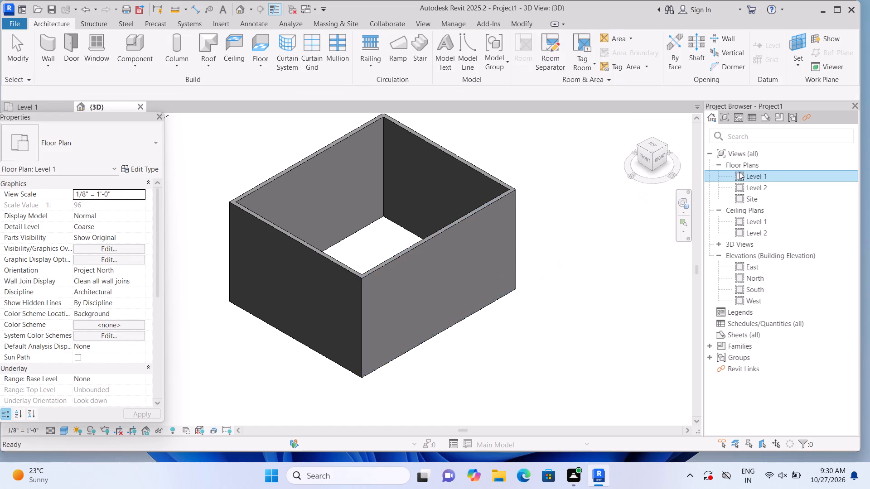
scroll(567, 289, "up", 1)
middle_click_drag(572, 290, 685, 270)
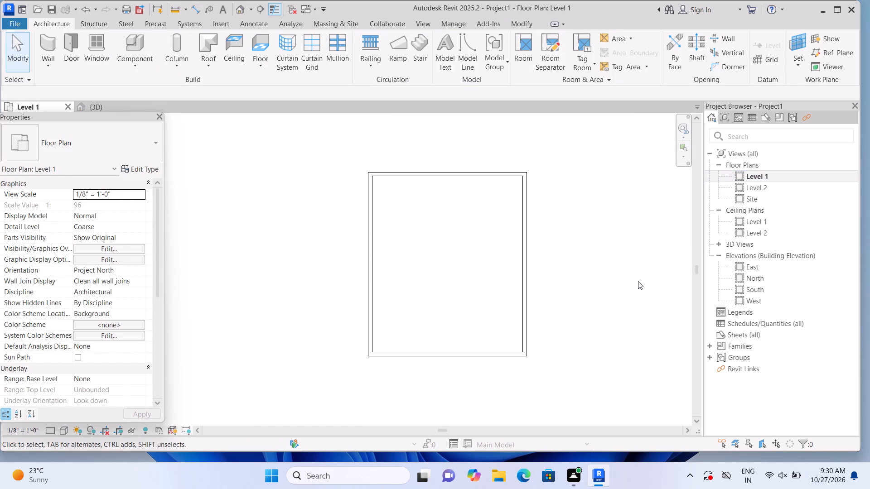
scroll(635, 283, "up", 1)
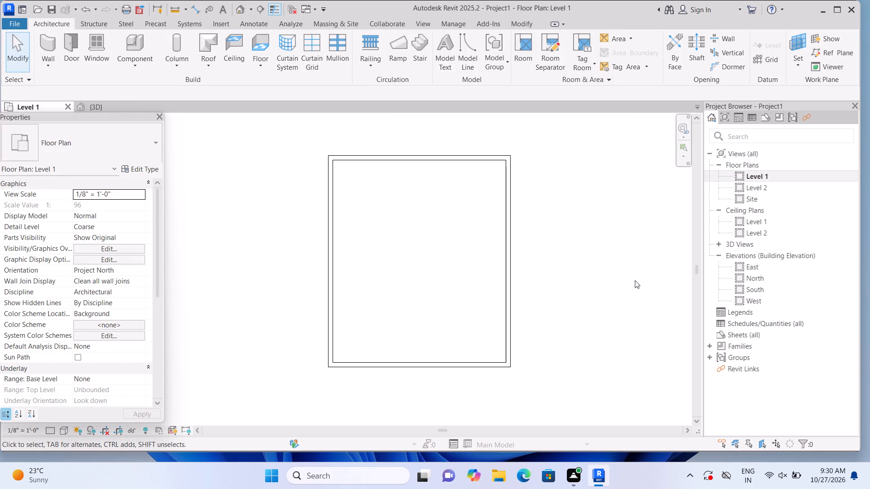
double_click(52, 46)
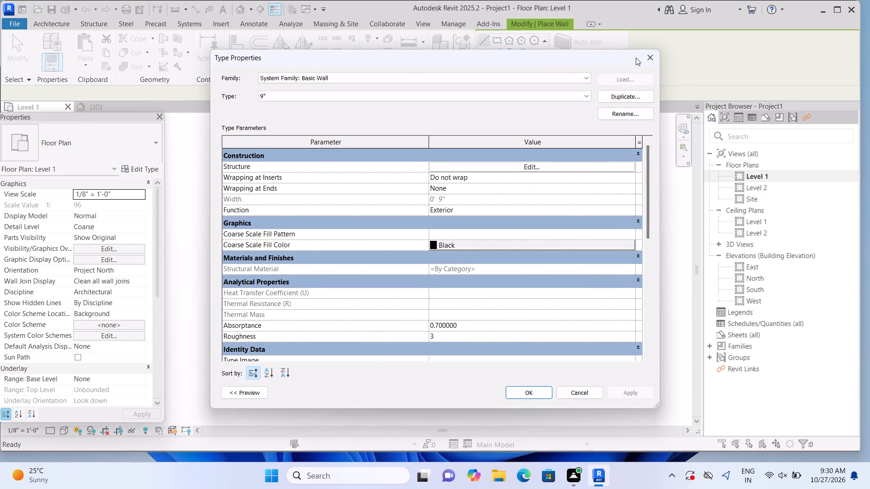
left_click(648, 62)
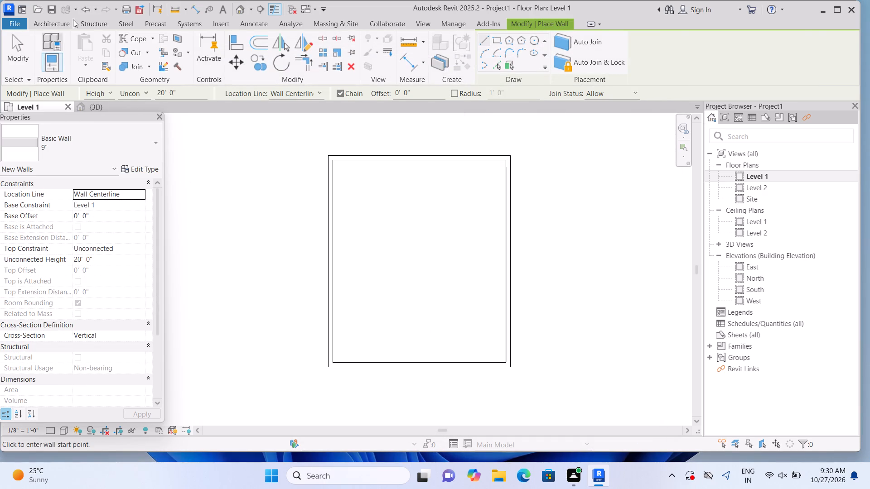
left_click(73, 19)
double_click(49, 34)
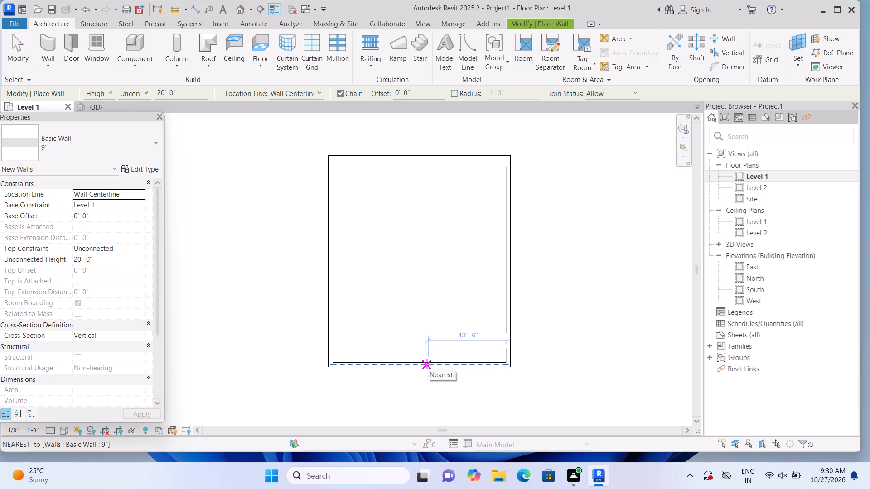
left_click(429, 365)
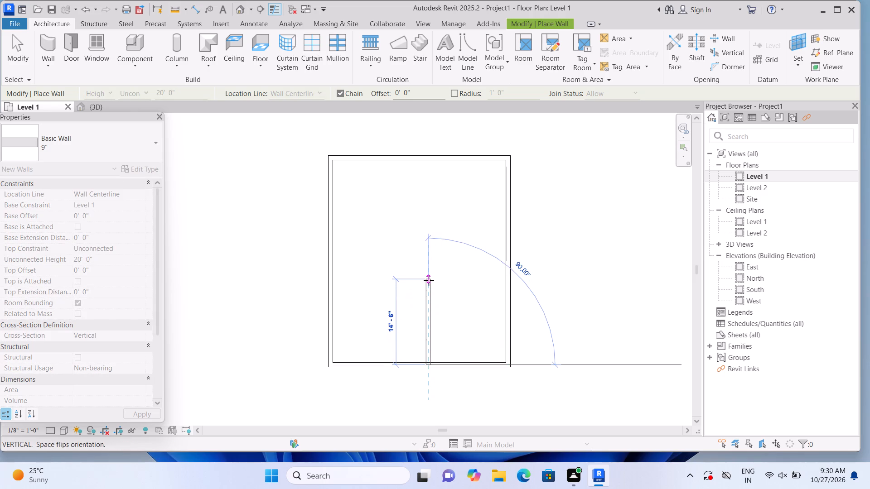
left_click(429, 280)
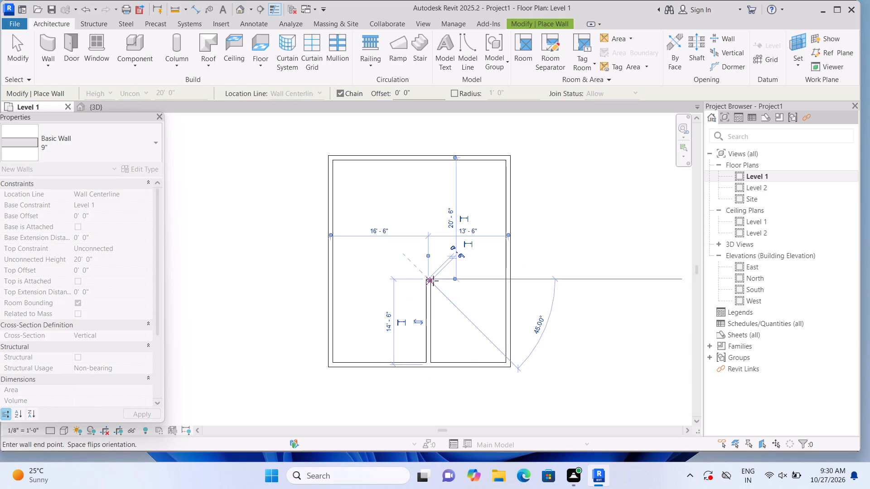
left_click(507, 285)
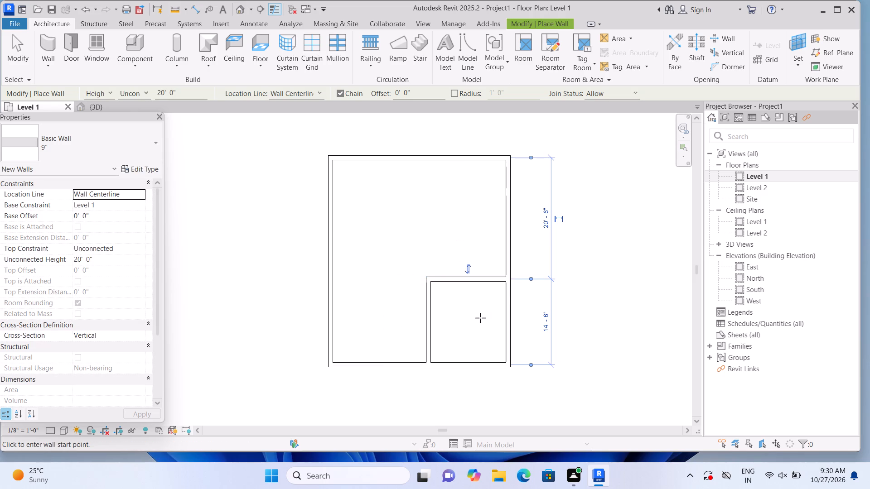
key("Escape")
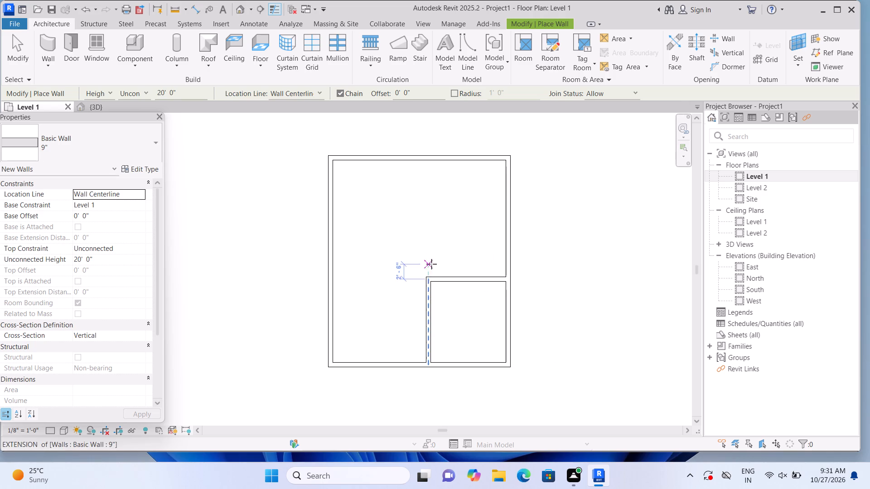
Start another wall and choose the Curtain Wall 1 type for it.
left_click(52, 39)
left_click(155, 138)
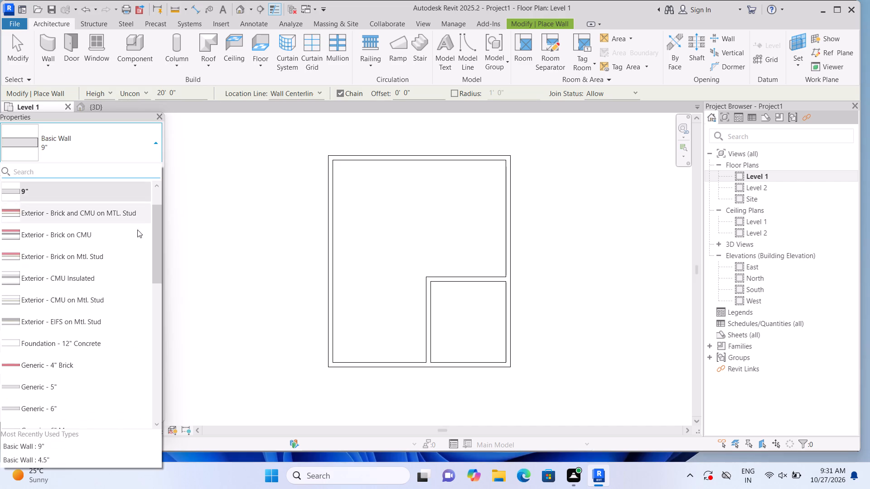
scroll(134, 245, "down", 11)
left_click(103, 312)
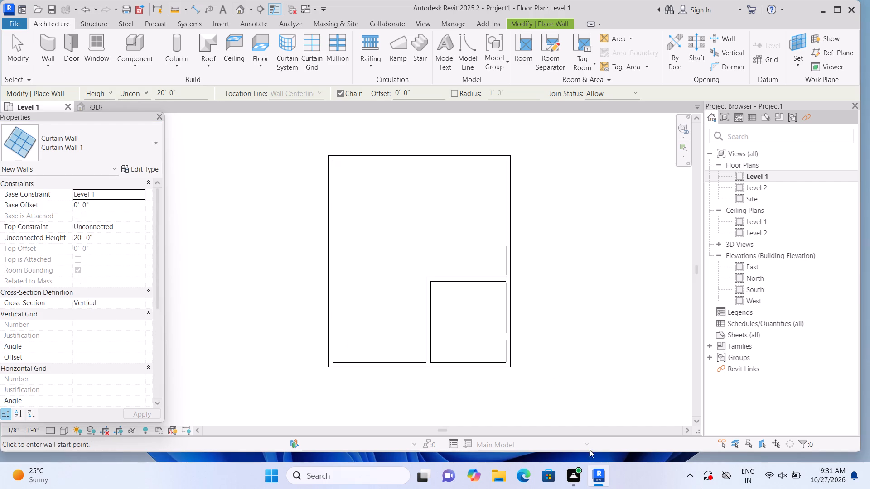
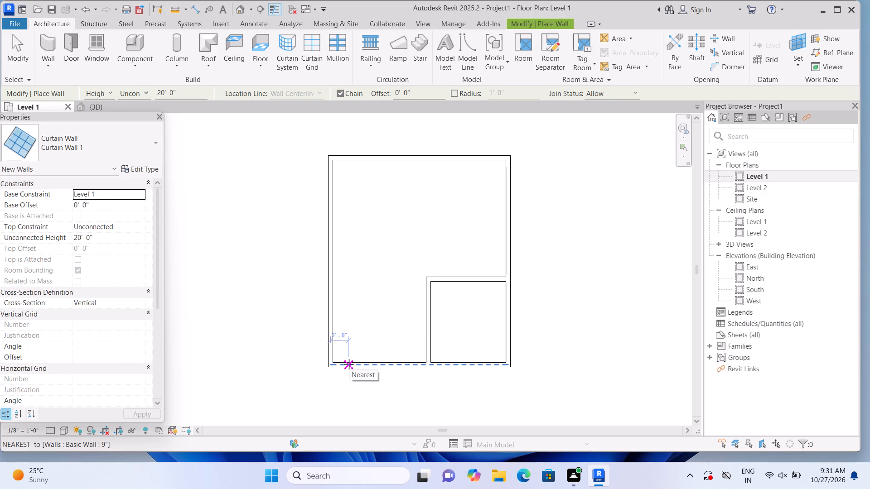
Embed a 9'-0" curtain wall in the bottom outer wall, starting about 3'-6" from the left wall, using Cut Geometry.
left_click(350, 364)
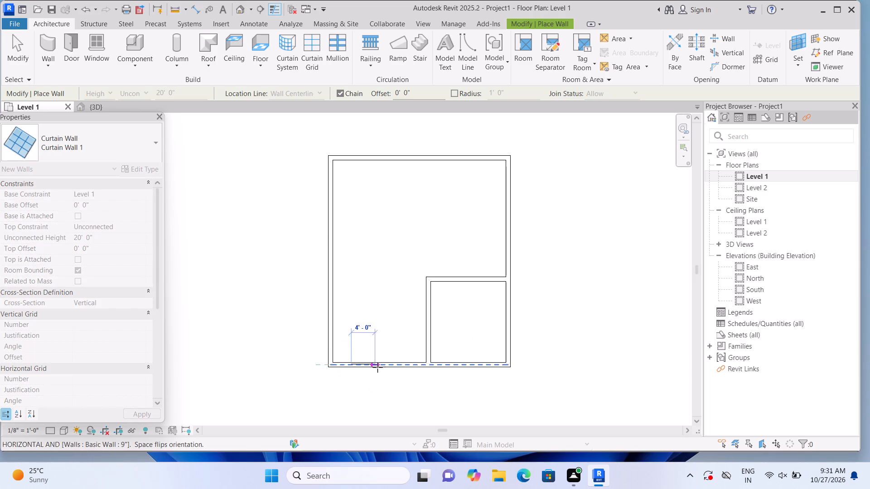
left_click(404, 364)
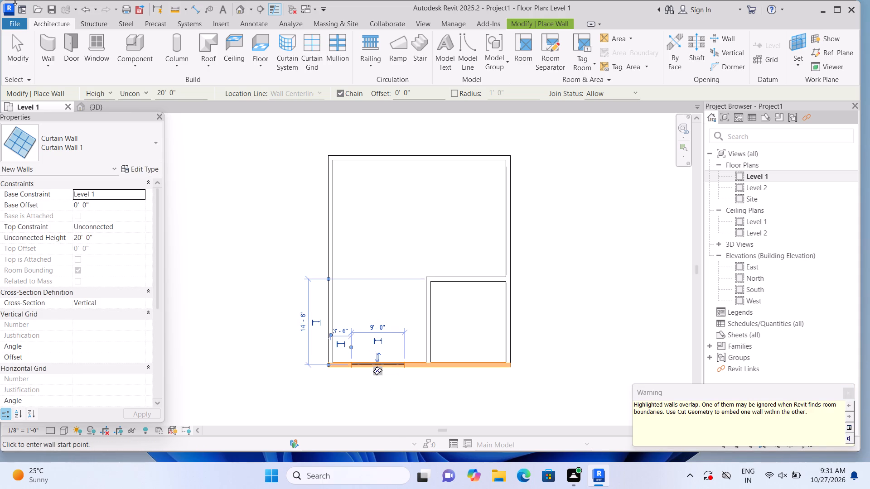
left_click(462, 65)
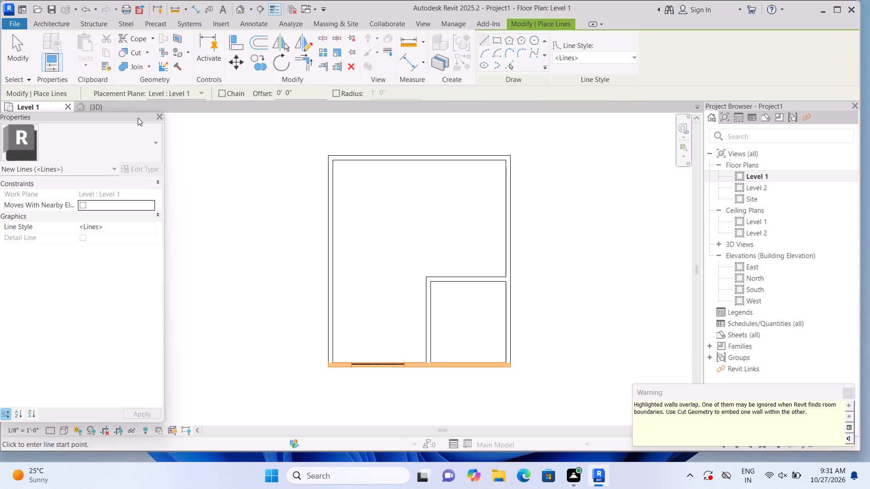
left_click(145, 52)
left_click(154, 67)
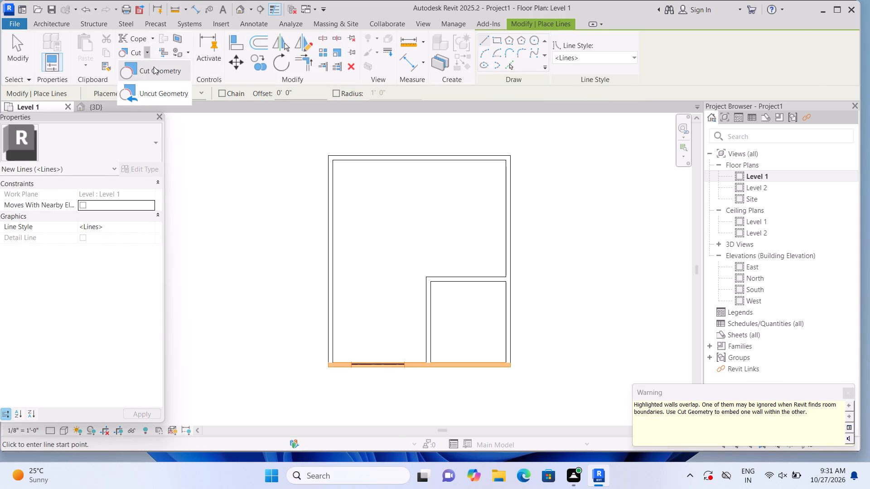
left_click(415, 365)
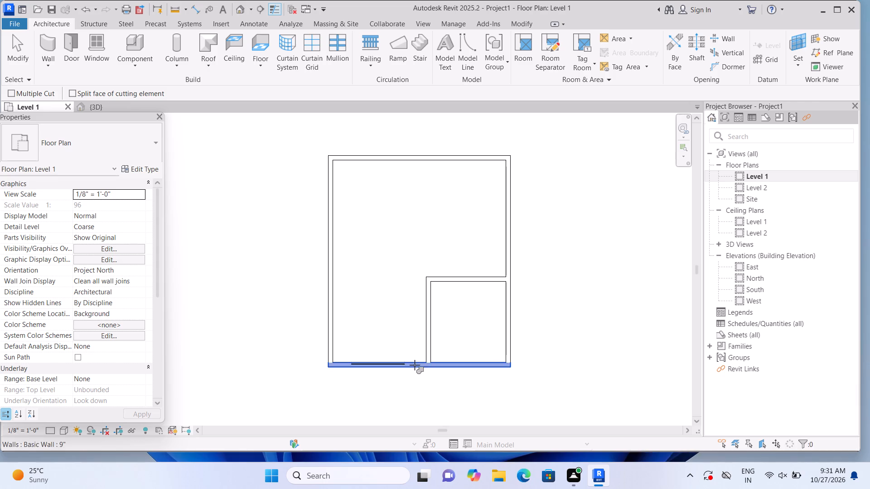
double_click(386, 363)
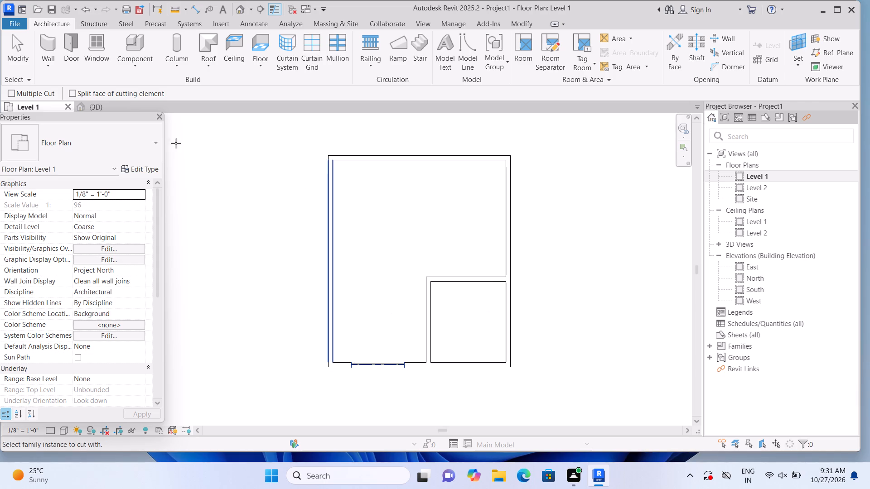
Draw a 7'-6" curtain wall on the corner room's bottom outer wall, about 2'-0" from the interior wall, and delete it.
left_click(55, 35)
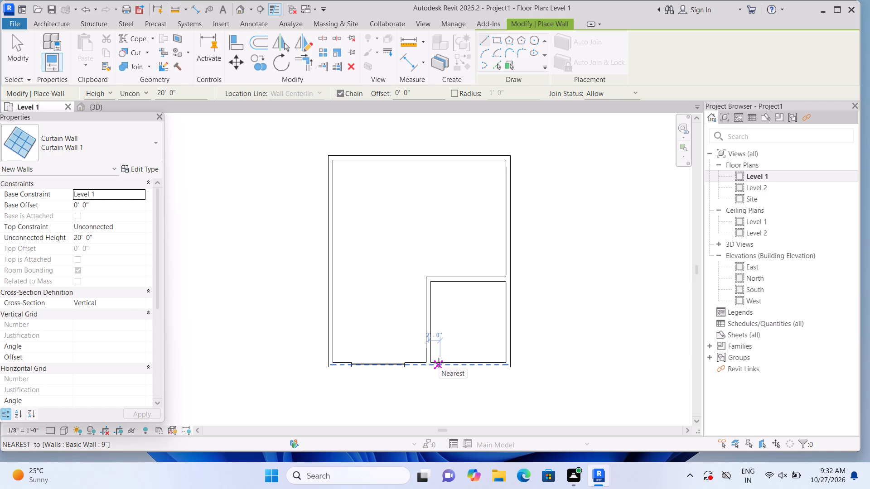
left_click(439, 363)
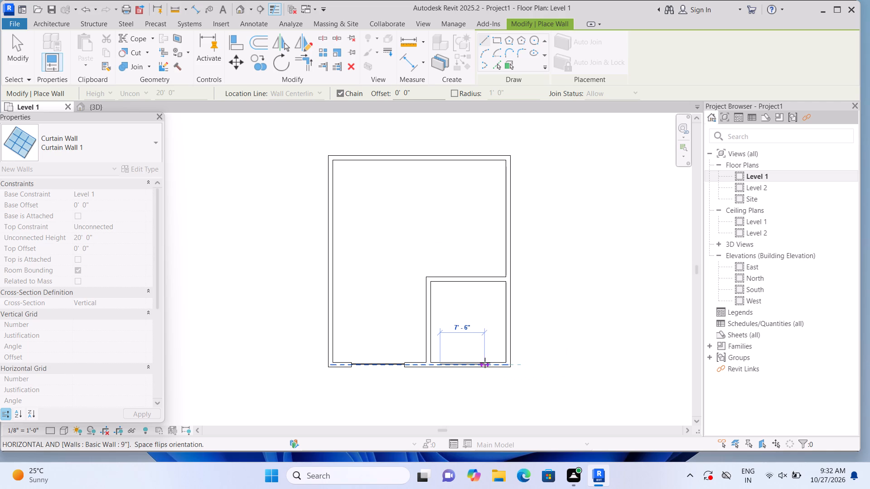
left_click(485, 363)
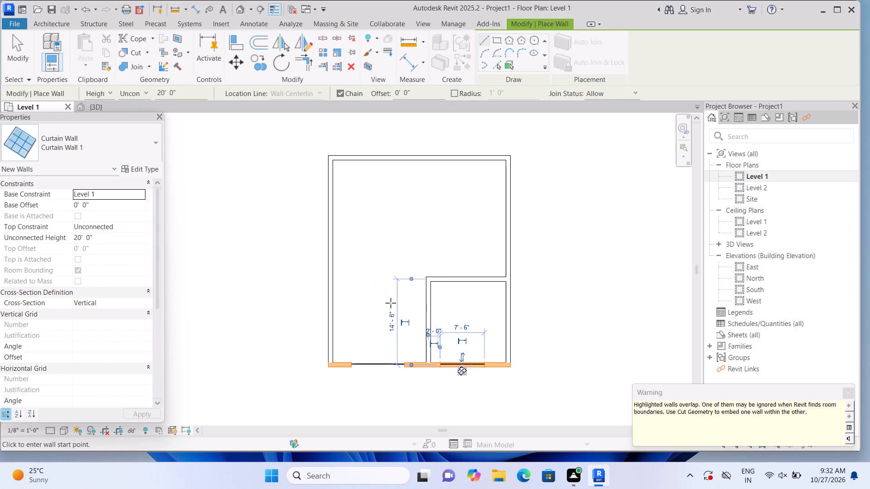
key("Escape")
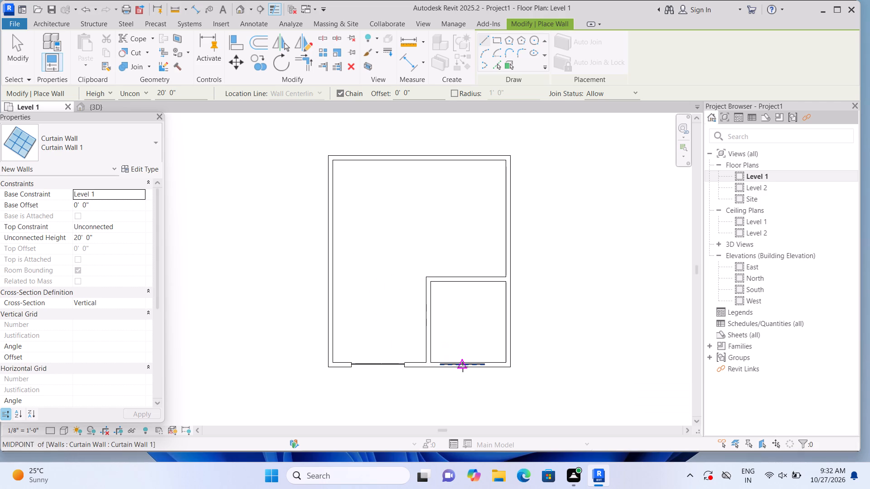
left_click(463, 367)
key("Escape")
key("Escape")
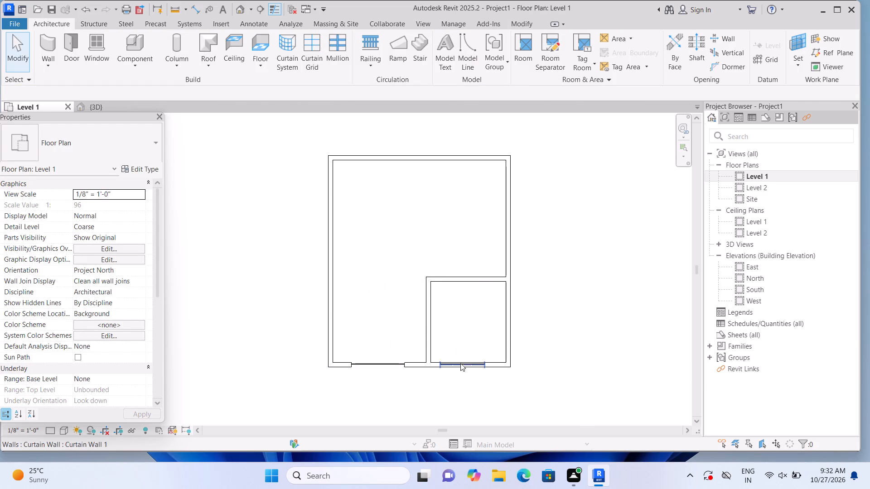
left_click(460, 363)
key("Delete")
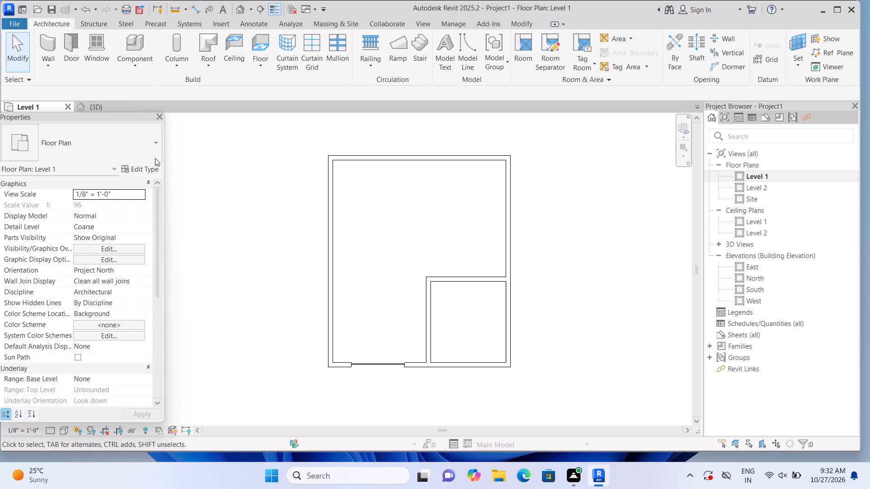
Embed a 9'-6" curtain wall in the corner room's bottom outer wall, about 1'-0" from the interior wall, using Cut Geometry.
left_click(52, 45)
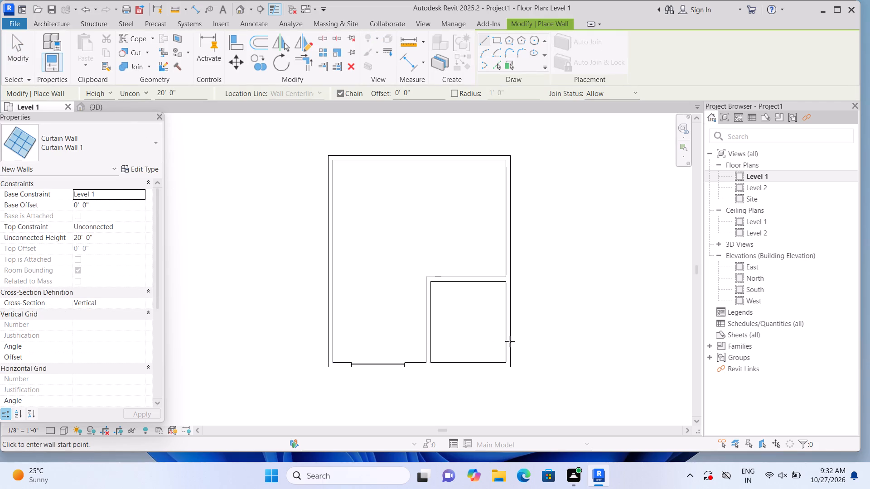
left_click(435, 363)
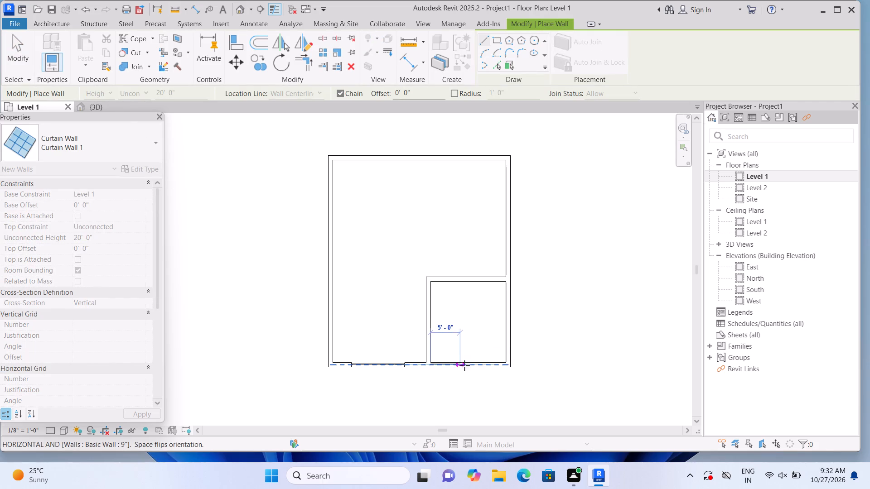
key("Escape")
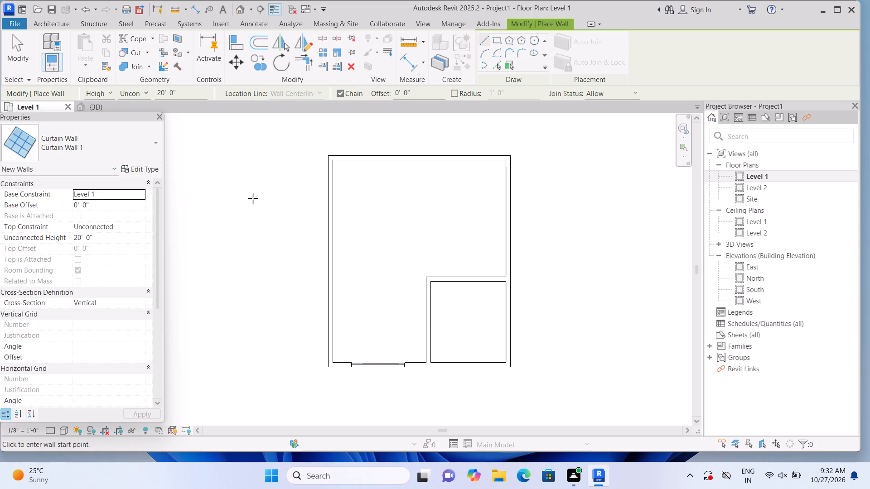
left_click(435, 369)
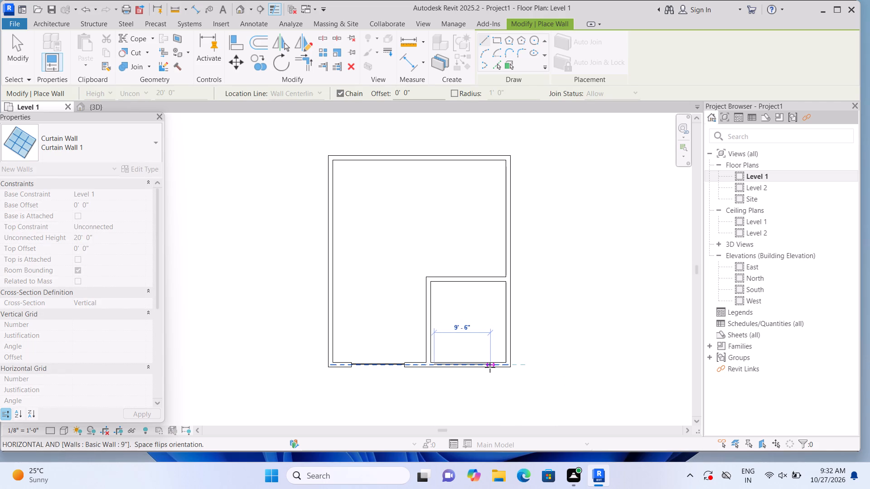
left_click(490, 367)
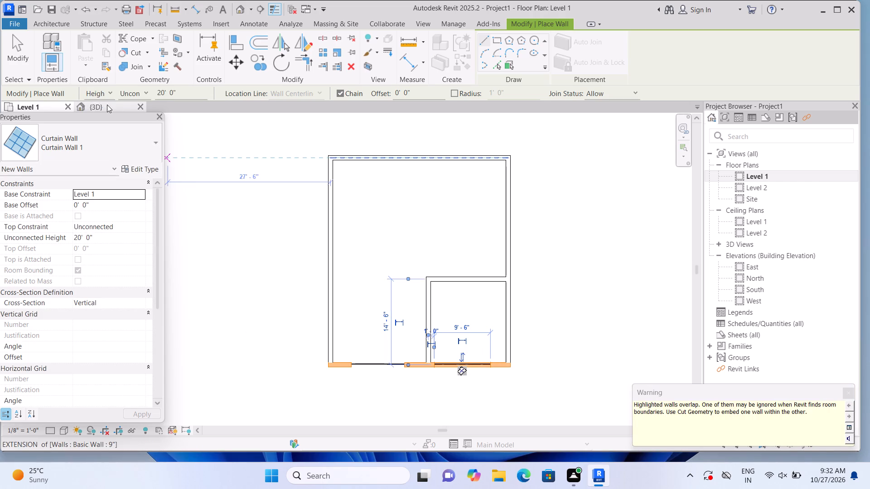
left_click(148, 50)
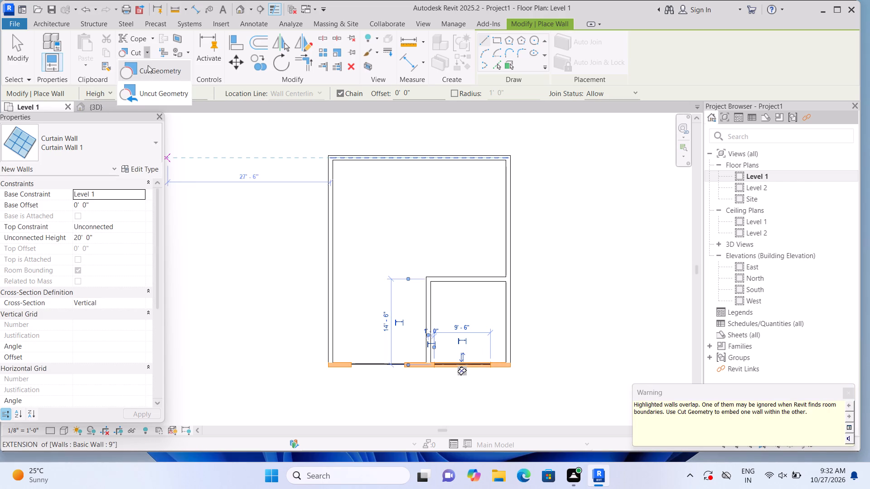
left_click(149, 72)
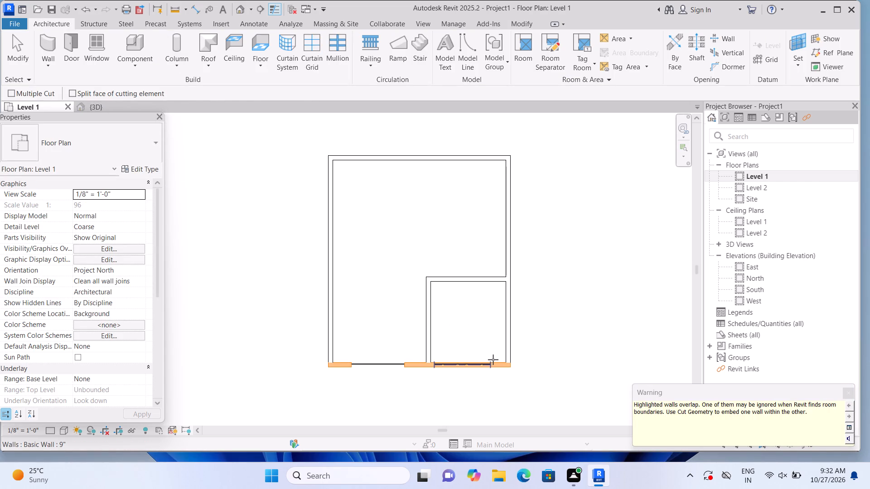
left_click(498, 365)
left_click(471, 363)
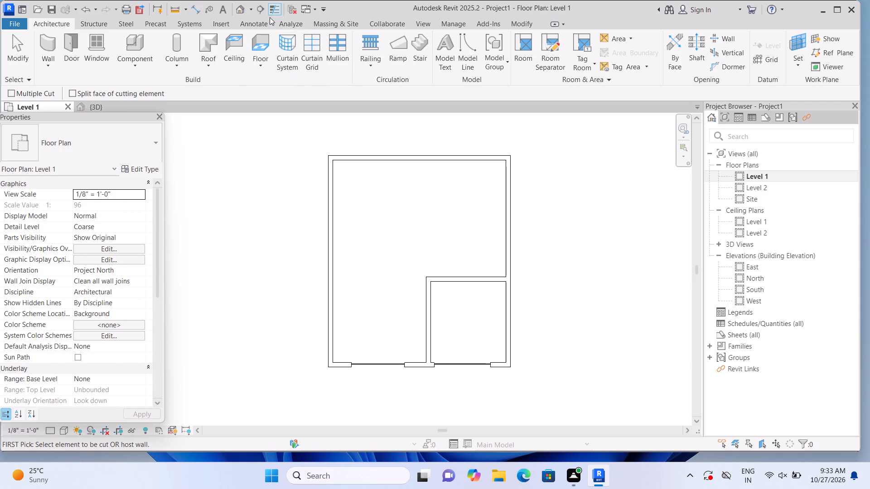
In the default 3D view, lower the larger room's curtain wall top and raise its base about 1', making it about 16' high.
double_click(238, 12)
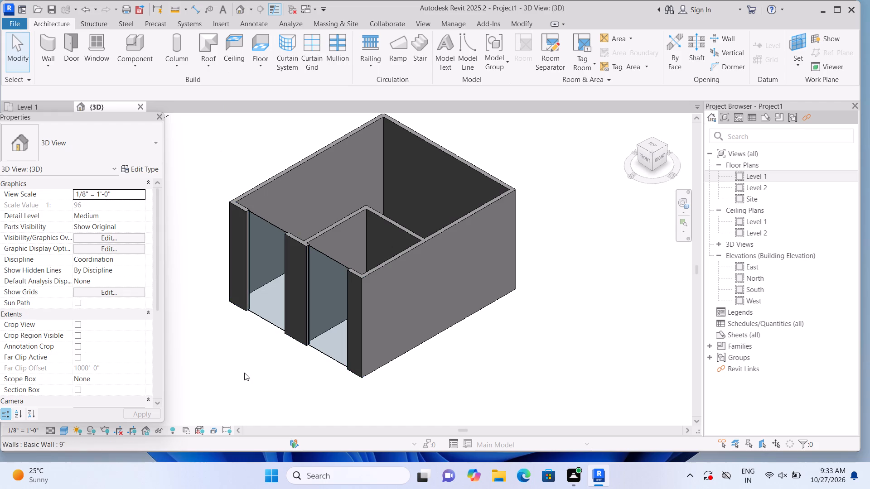
scroll(253, 366, "up", 1)
scroll(235, 357, "down", 1)
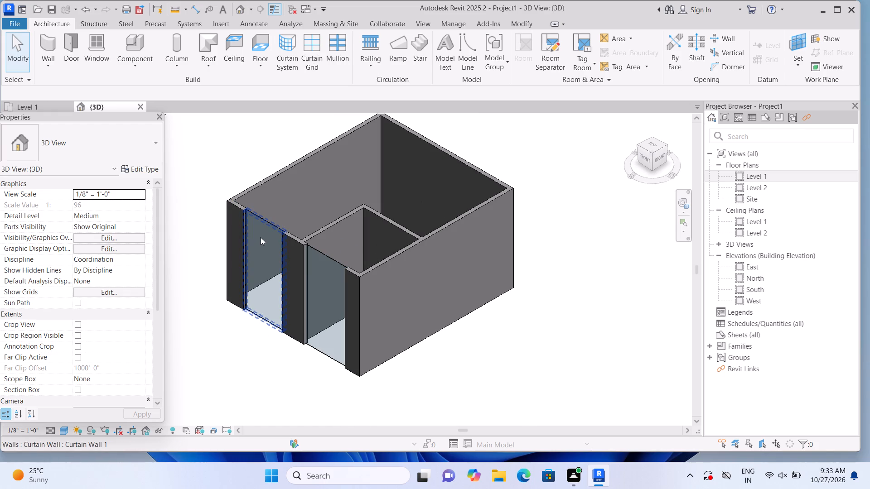
left_click(261, 236)
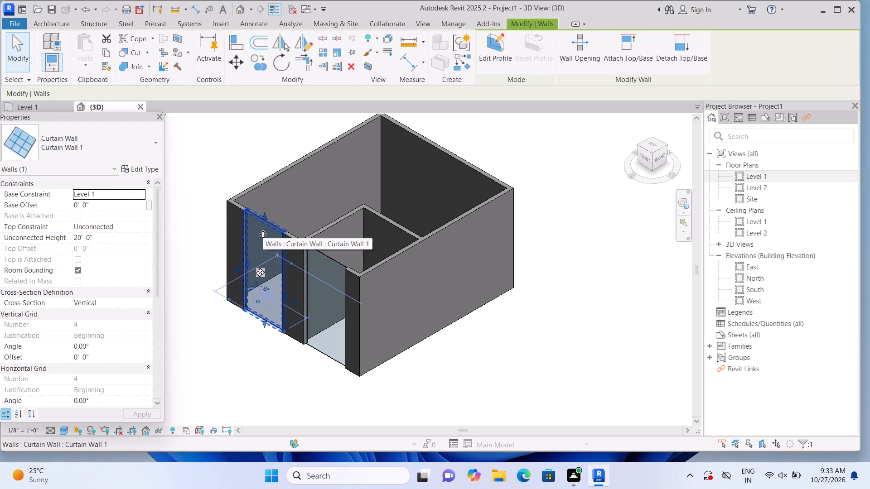
scroll(265, 234, "up", 2)
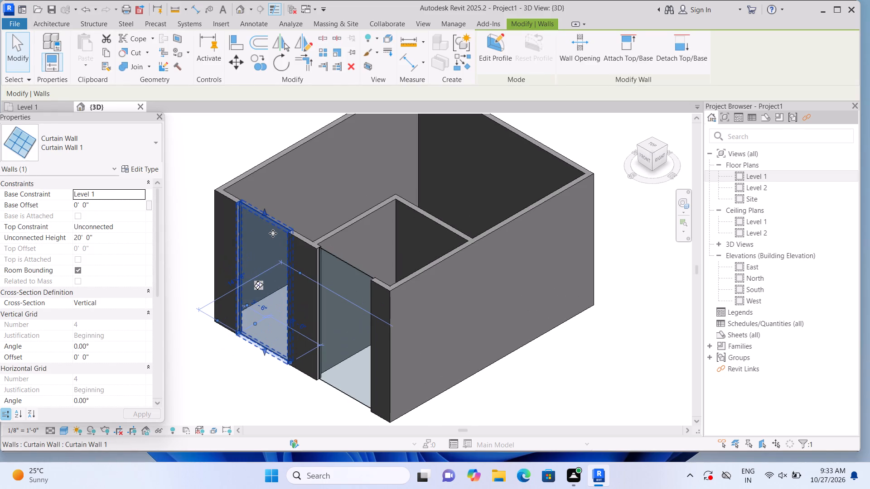
scroll(273, 233, "up", 2)
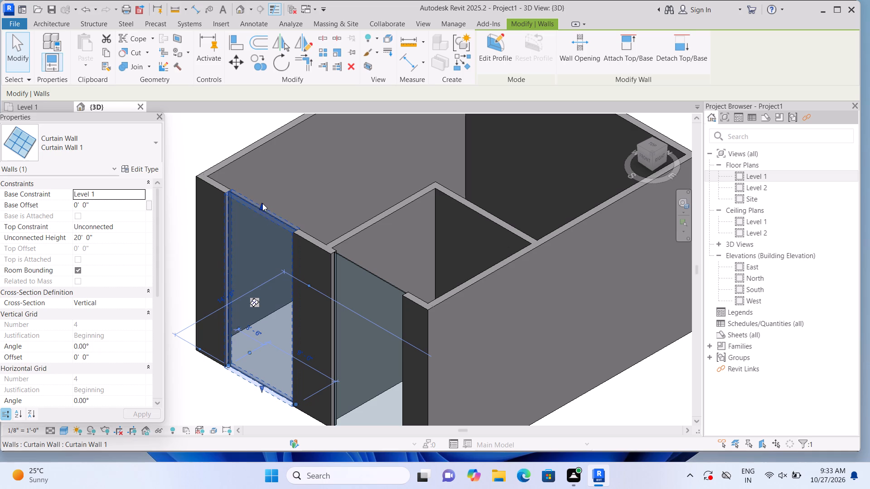
left_click_drag(262, 203, 261, 234)
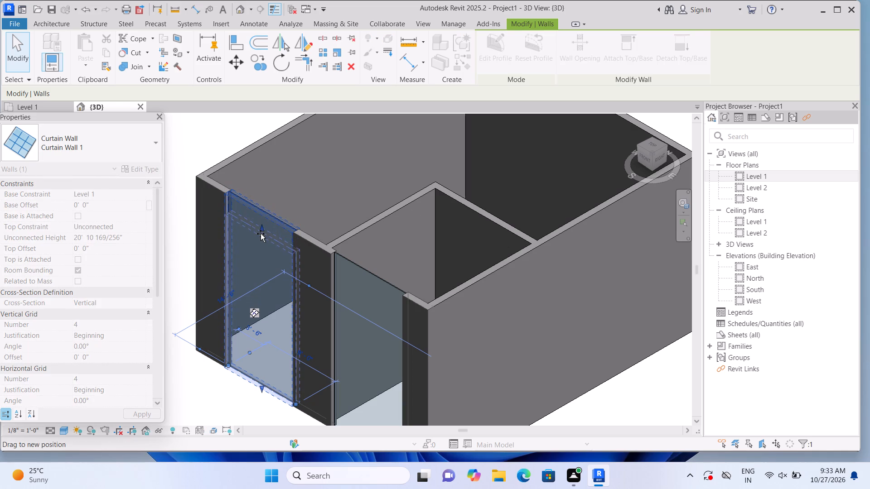
left_click_drag(261, 234, 261, 238)
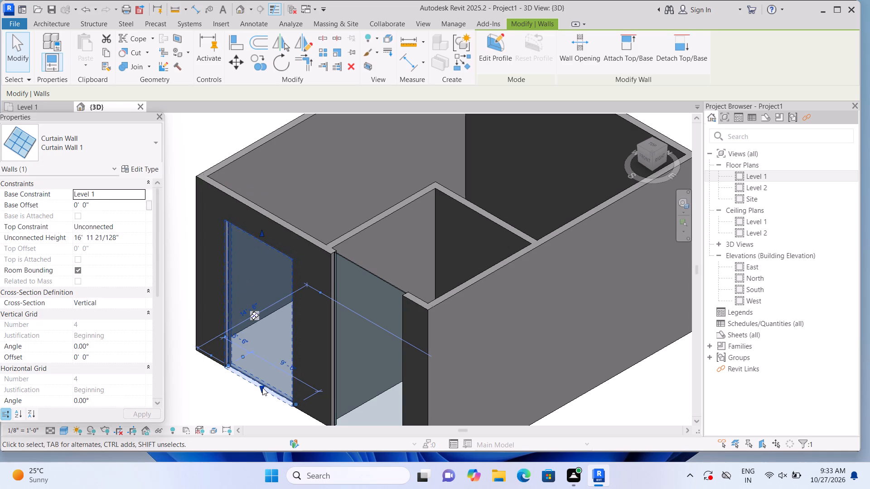
left_click_drag(262, 388, 264, 378)
left_click(264, 378)
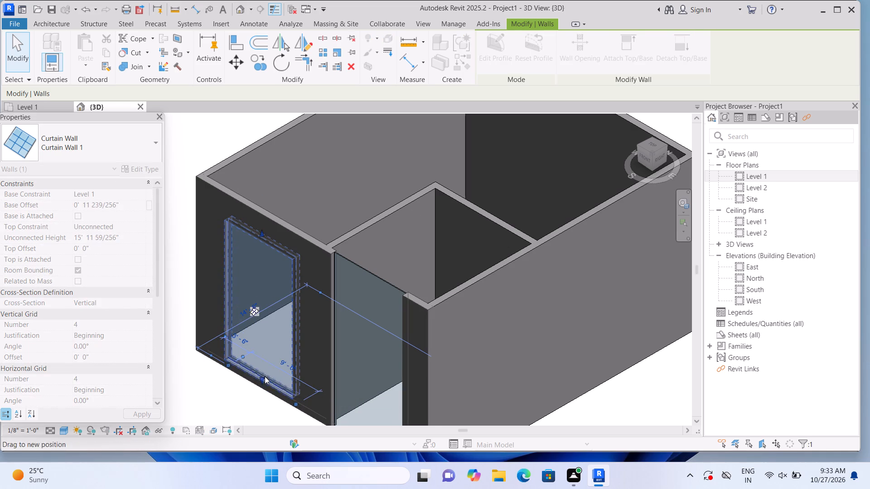
double_click(237, 398)
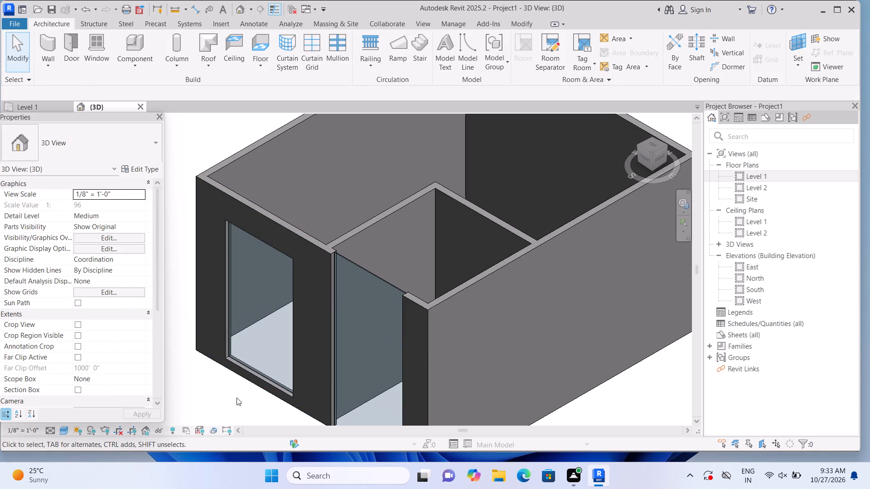
Lower the corner room's curtain wall top and raise its base about 1'-8", making it about 16'-5" high.
left_click(378, 301)
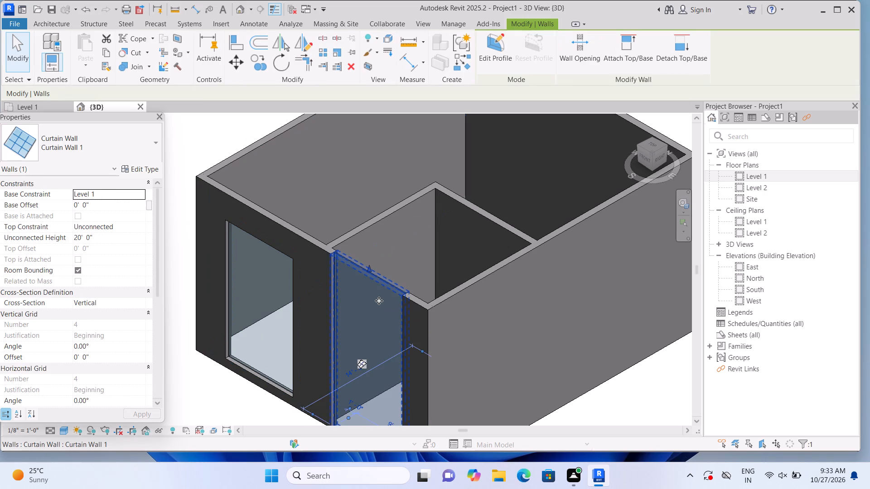
middle_click_drag(378, 299, 363, 259)
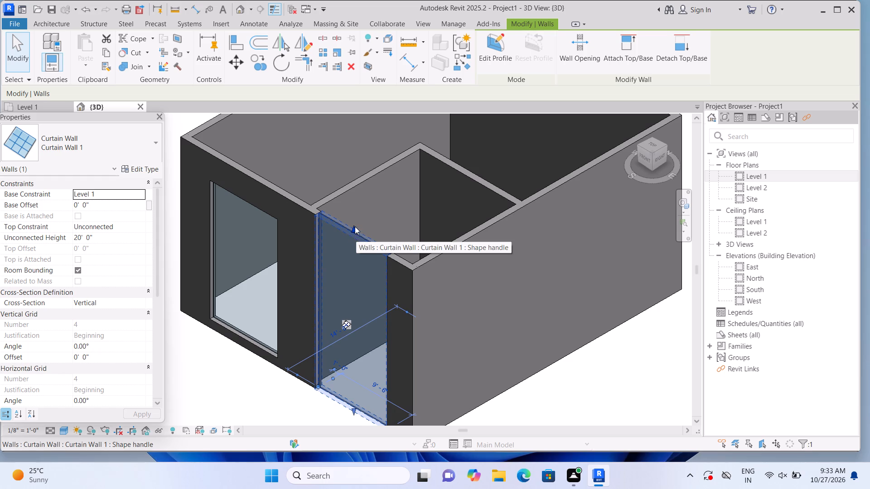
left_click_drag(355, 226, 353, 250)
left_click(353, 250)
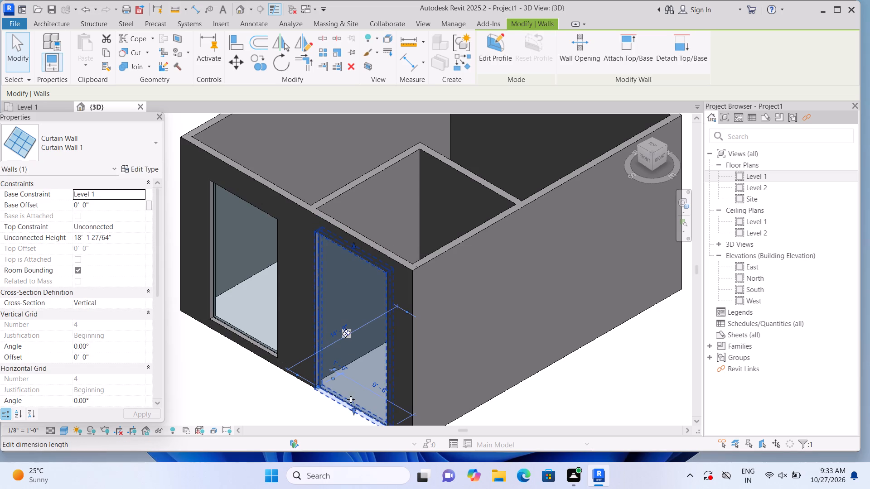
left_click_drag(353, 409, 353, 393)
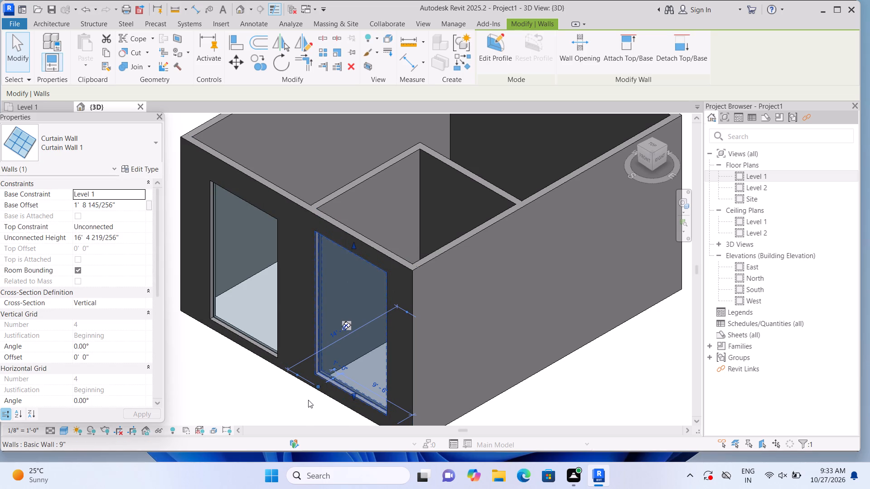
double_click(310, 397)
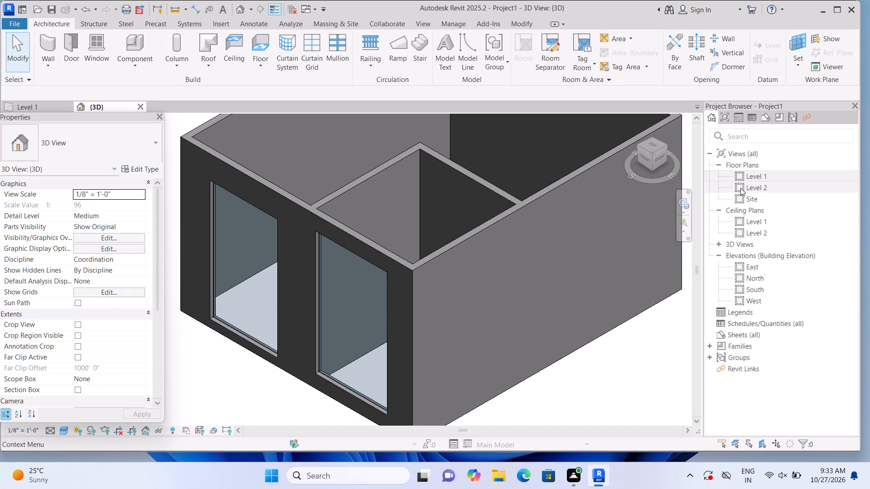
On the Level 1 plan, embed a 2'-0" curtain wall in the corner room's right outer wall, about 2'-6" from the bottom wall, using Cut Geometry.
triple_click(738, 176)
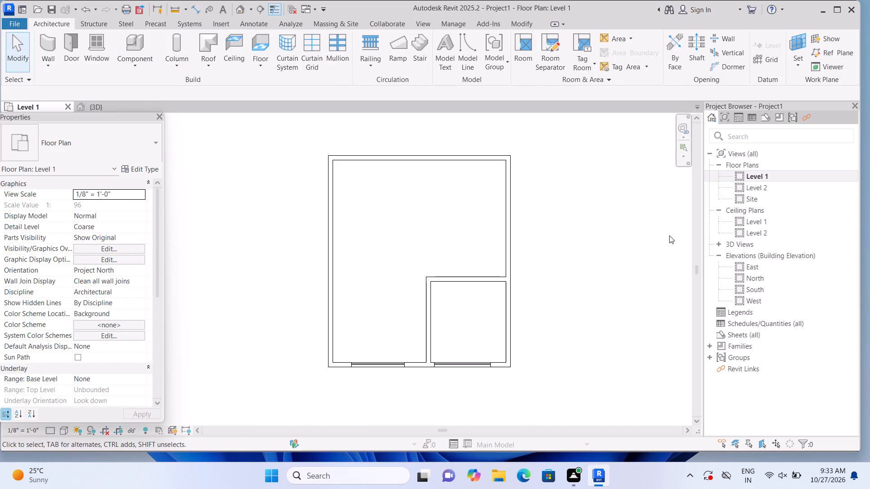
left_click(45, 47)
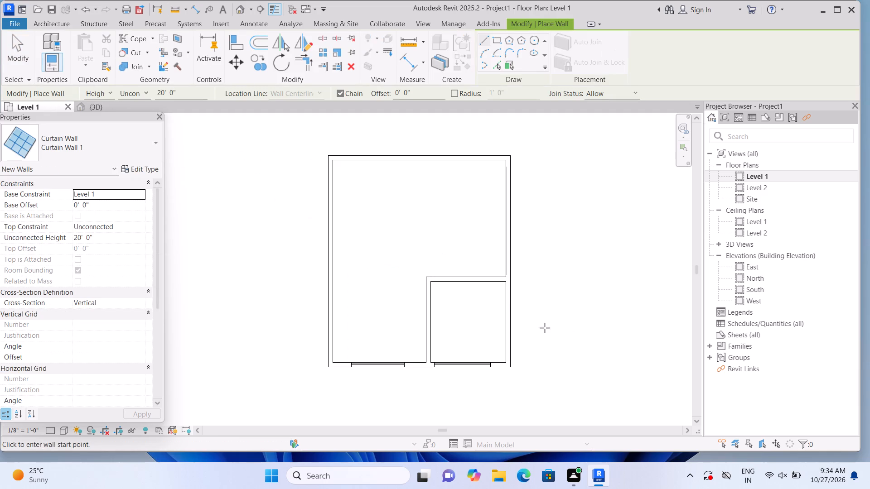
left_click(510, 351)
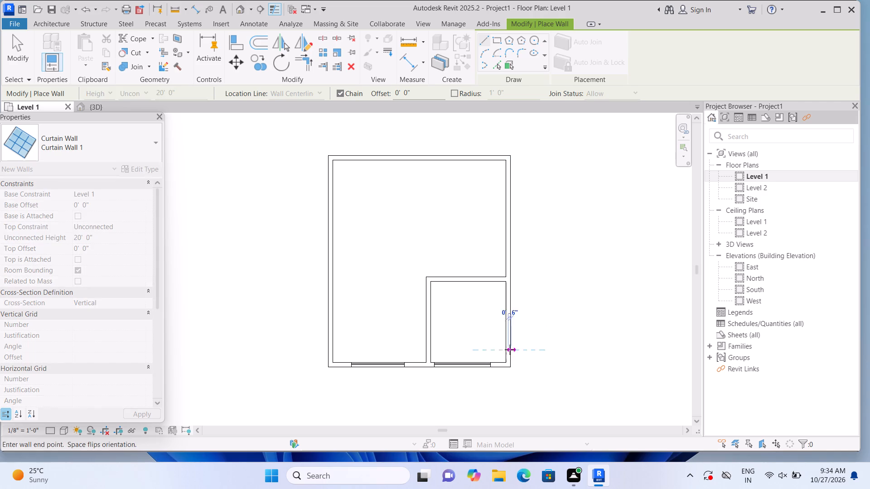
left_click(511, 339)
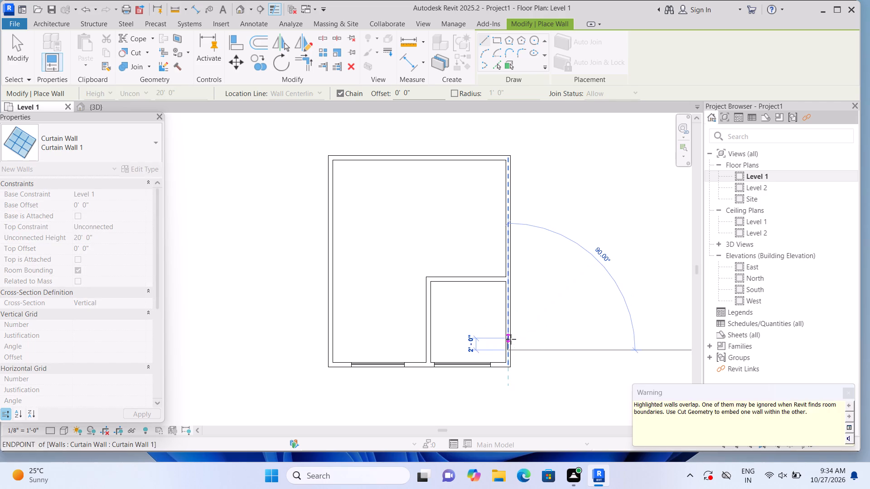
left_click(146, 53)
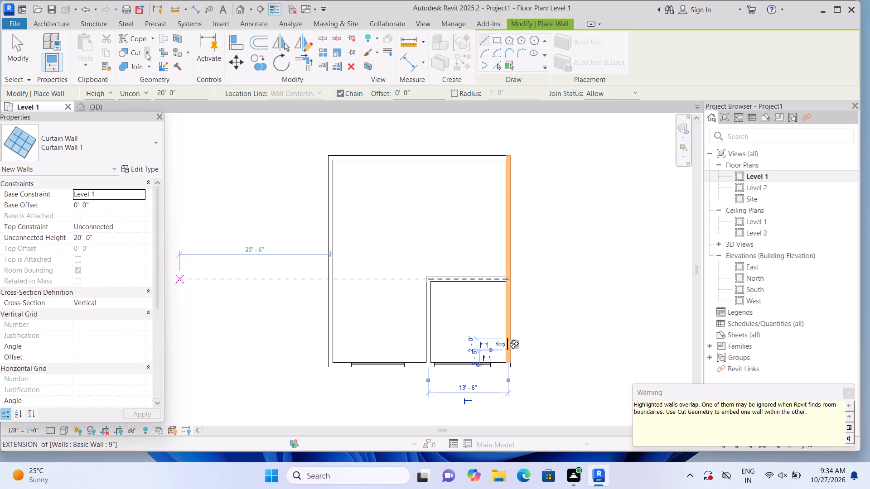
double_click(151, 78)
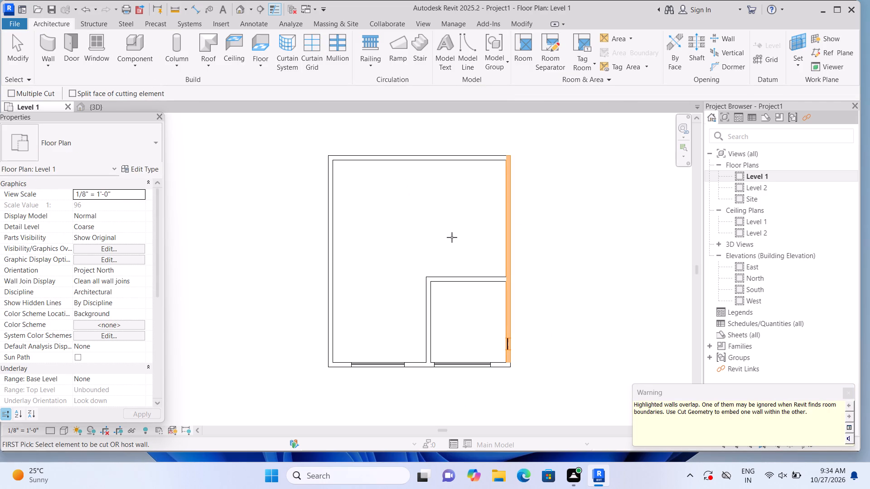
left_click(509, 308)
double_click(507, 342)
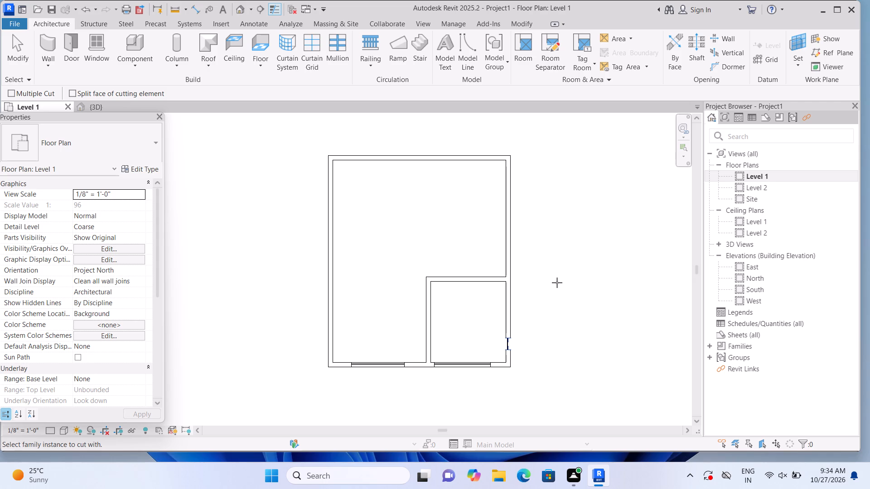
Embed a second 2'-0" curtain wall in the same outer wall, about 11'-0" from the bottom wall, using Cut Geometry.
left_click(51, 44)
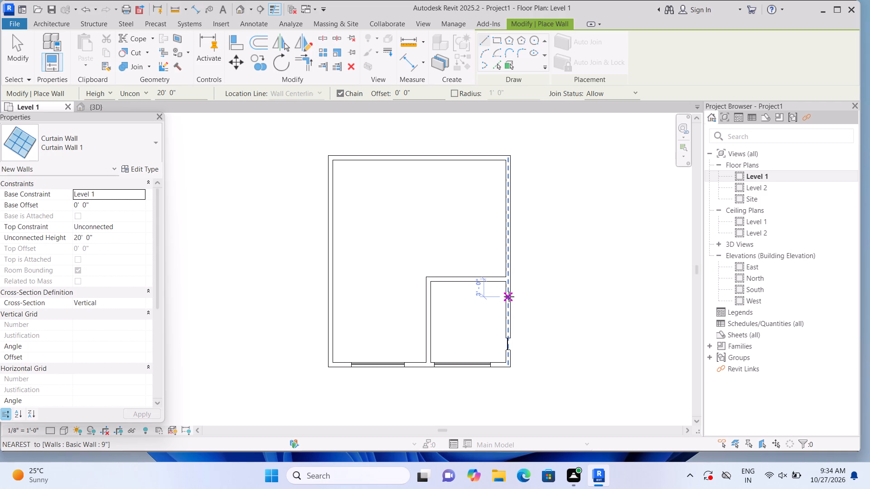
left_click(507, 300)
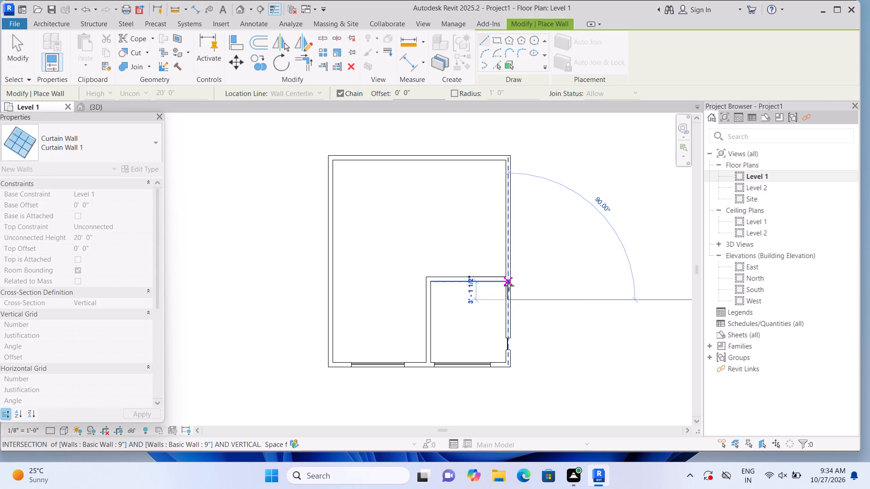
left_click(509, 288)
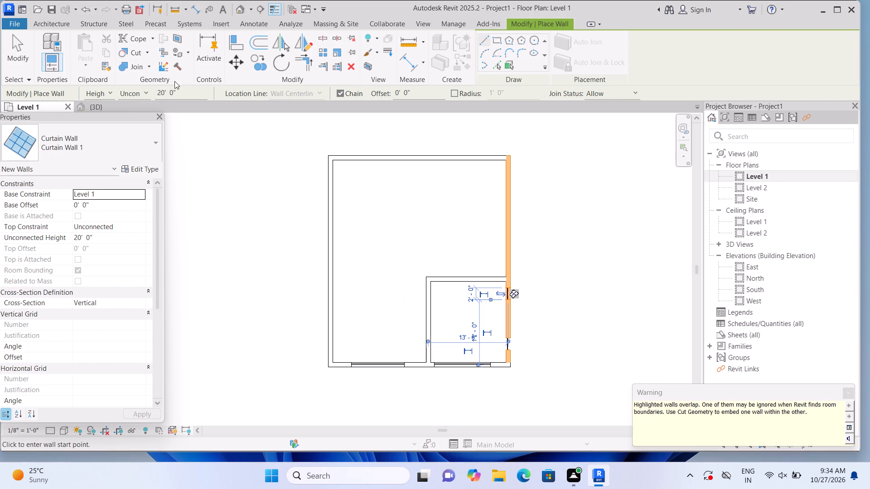
left_click(145, 53)
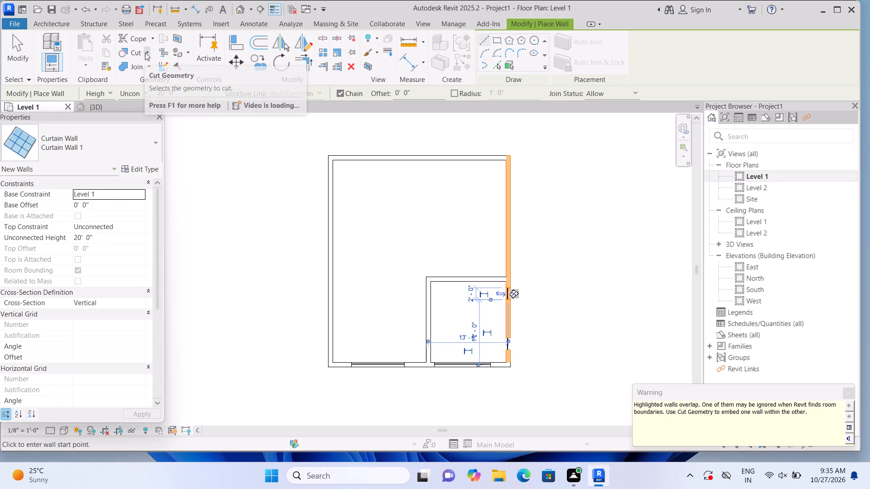
left_click(147, 67)
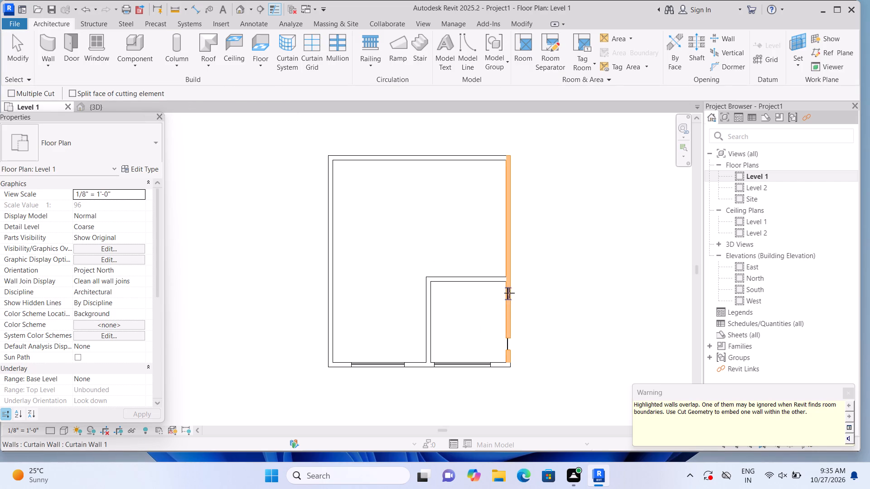
left_click(504, 309)
left_click(508, 296)
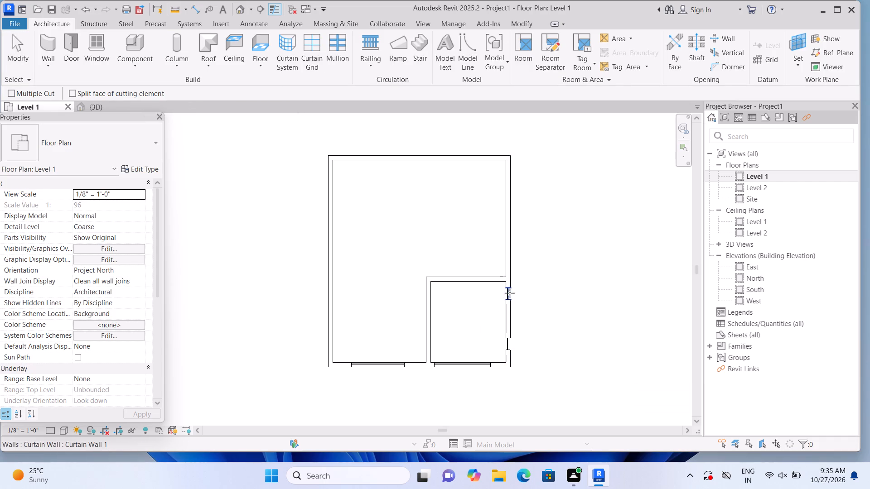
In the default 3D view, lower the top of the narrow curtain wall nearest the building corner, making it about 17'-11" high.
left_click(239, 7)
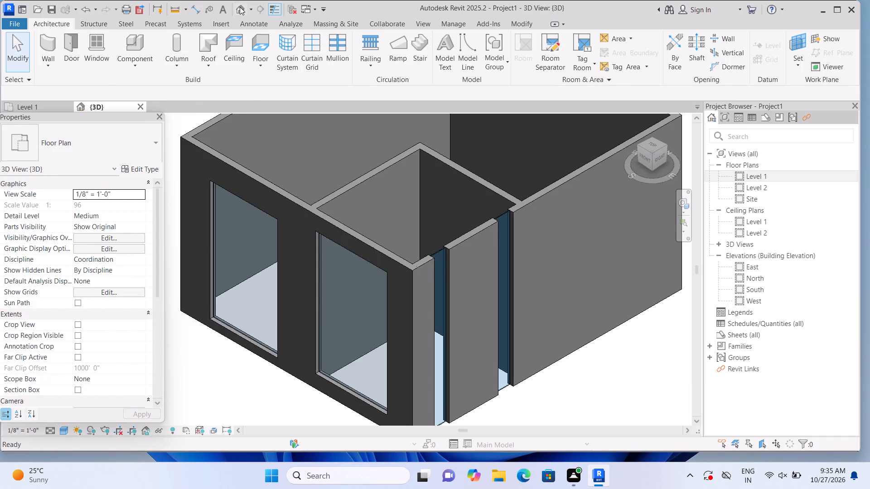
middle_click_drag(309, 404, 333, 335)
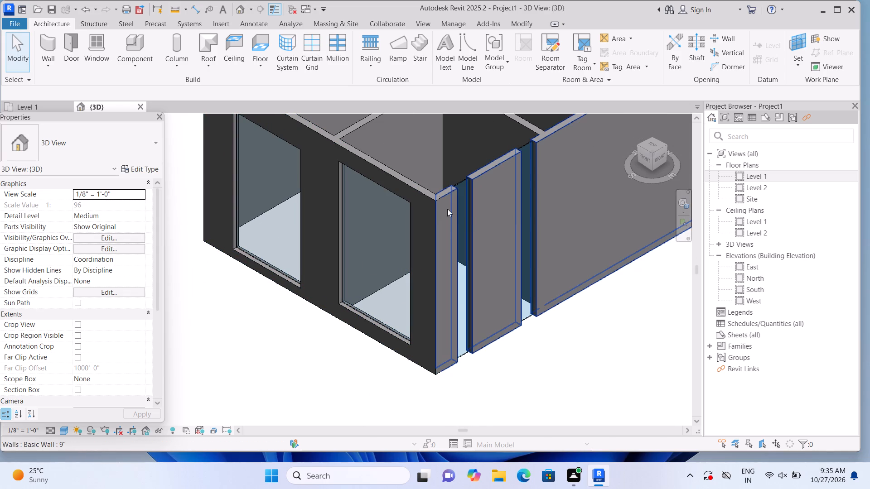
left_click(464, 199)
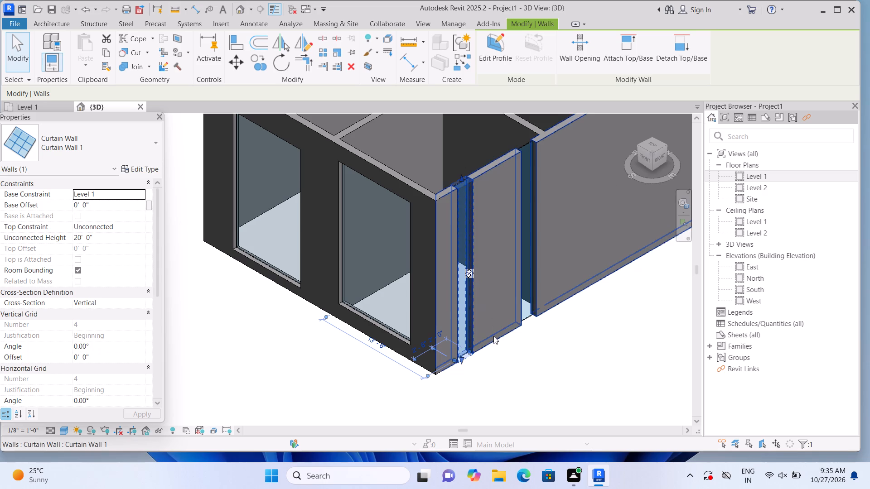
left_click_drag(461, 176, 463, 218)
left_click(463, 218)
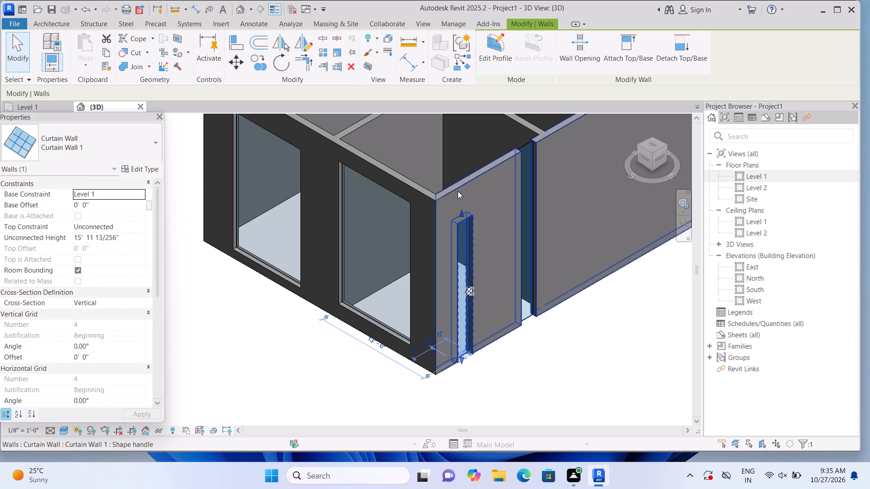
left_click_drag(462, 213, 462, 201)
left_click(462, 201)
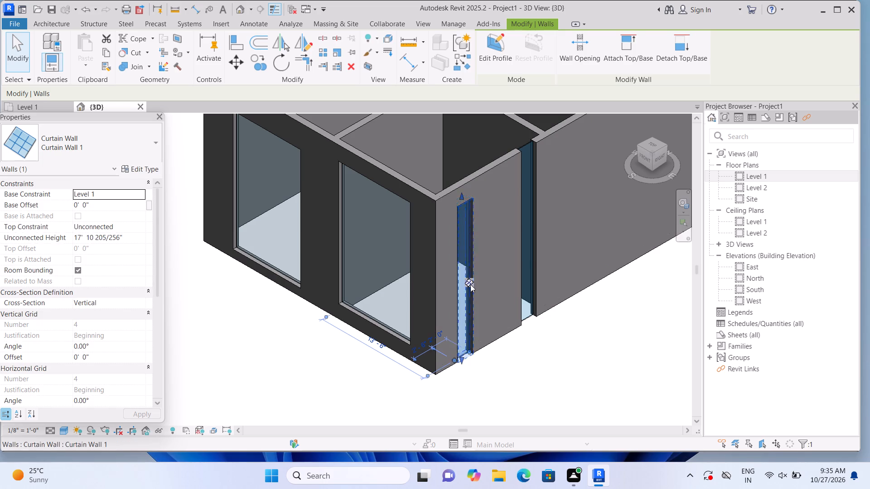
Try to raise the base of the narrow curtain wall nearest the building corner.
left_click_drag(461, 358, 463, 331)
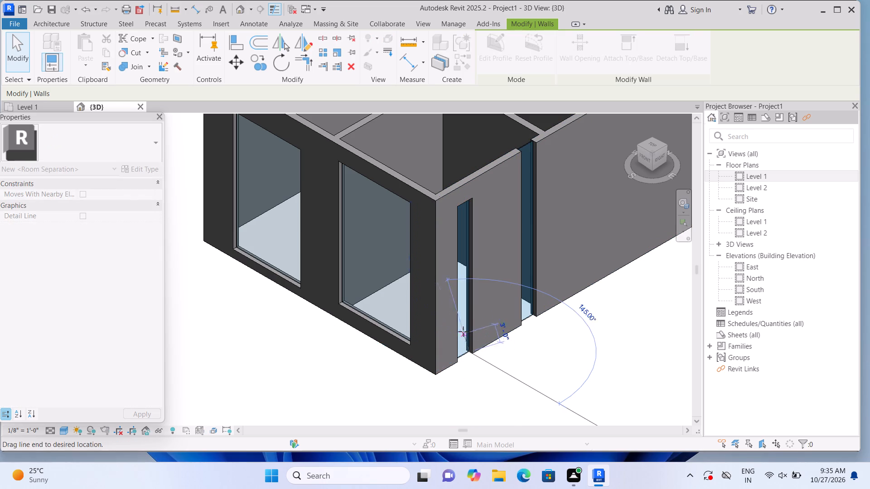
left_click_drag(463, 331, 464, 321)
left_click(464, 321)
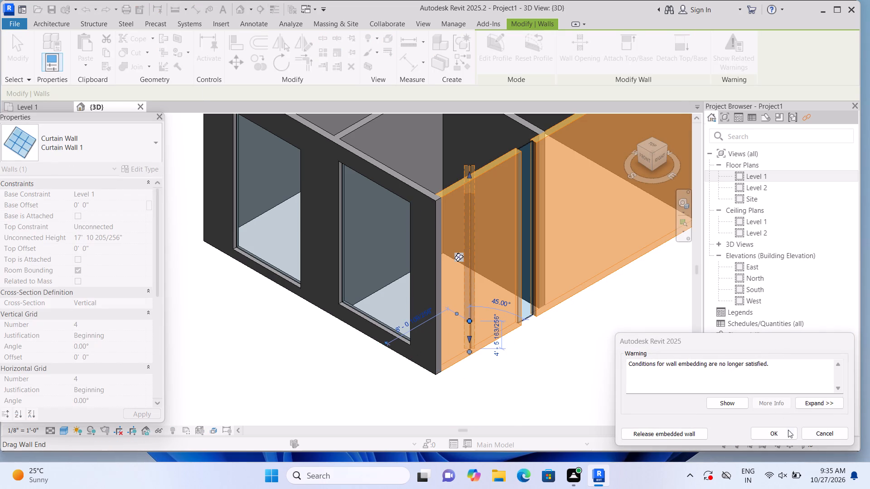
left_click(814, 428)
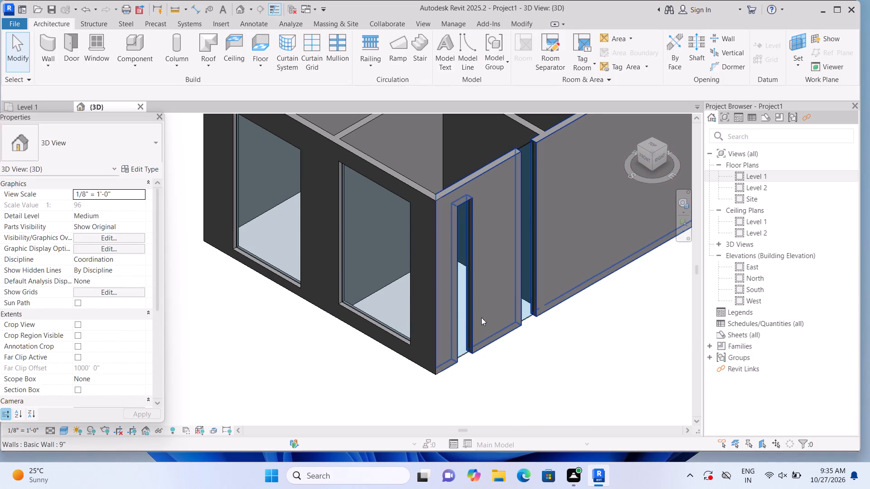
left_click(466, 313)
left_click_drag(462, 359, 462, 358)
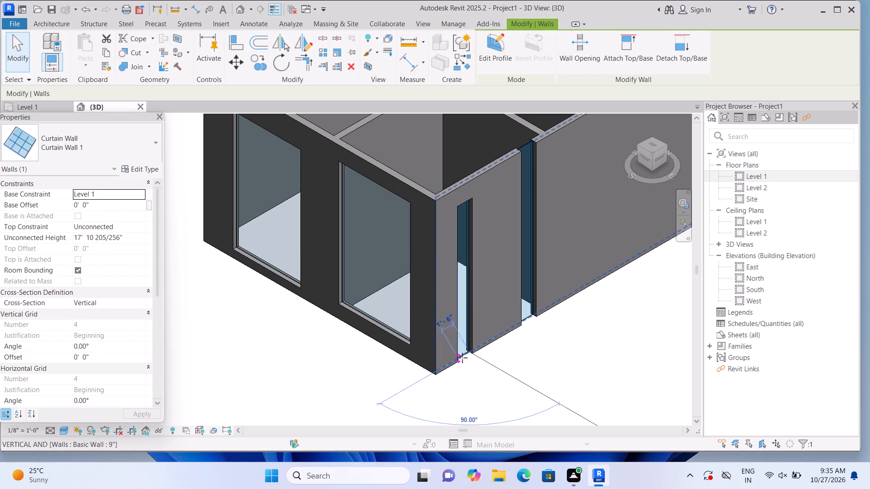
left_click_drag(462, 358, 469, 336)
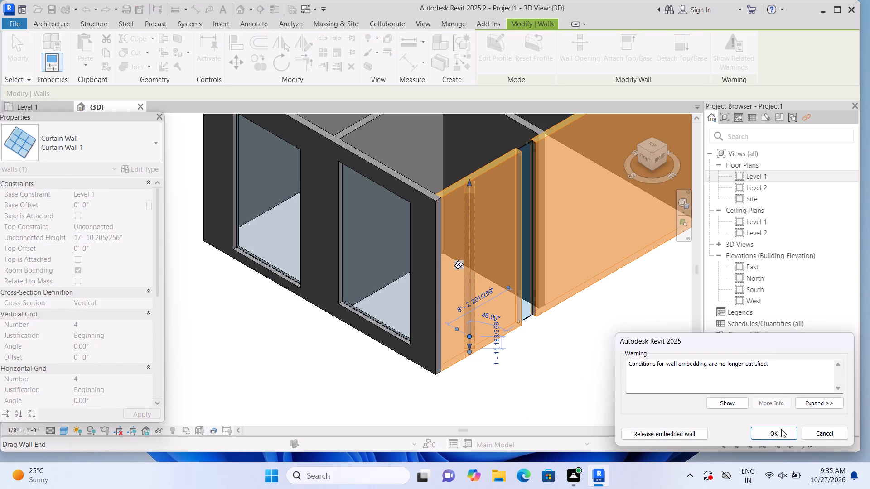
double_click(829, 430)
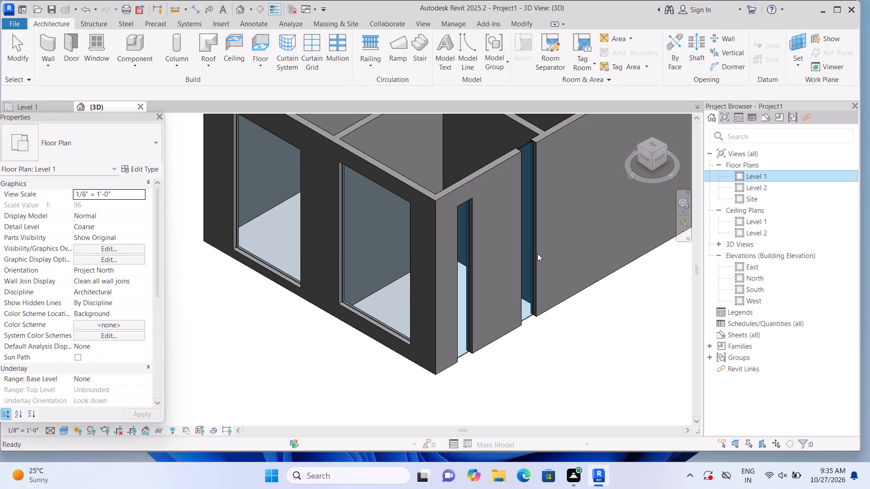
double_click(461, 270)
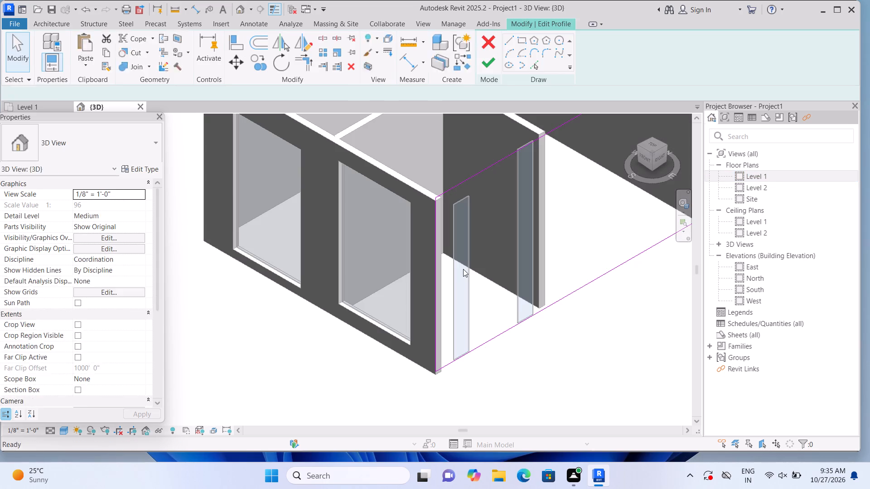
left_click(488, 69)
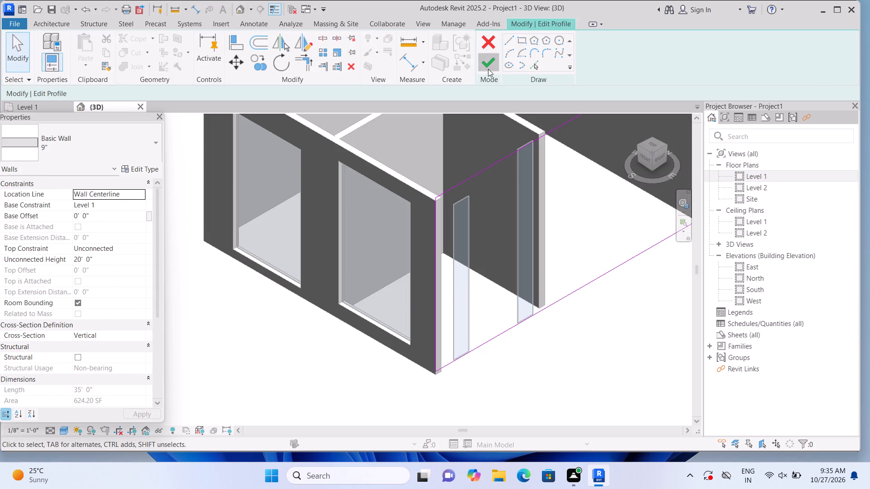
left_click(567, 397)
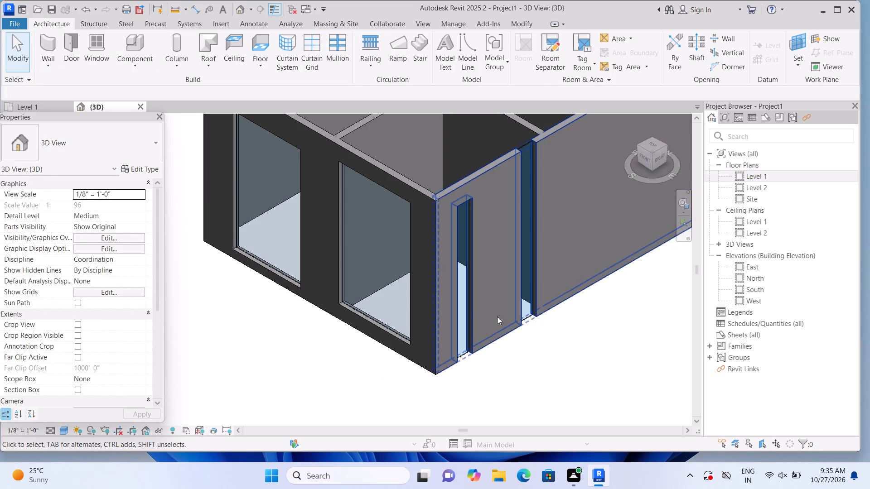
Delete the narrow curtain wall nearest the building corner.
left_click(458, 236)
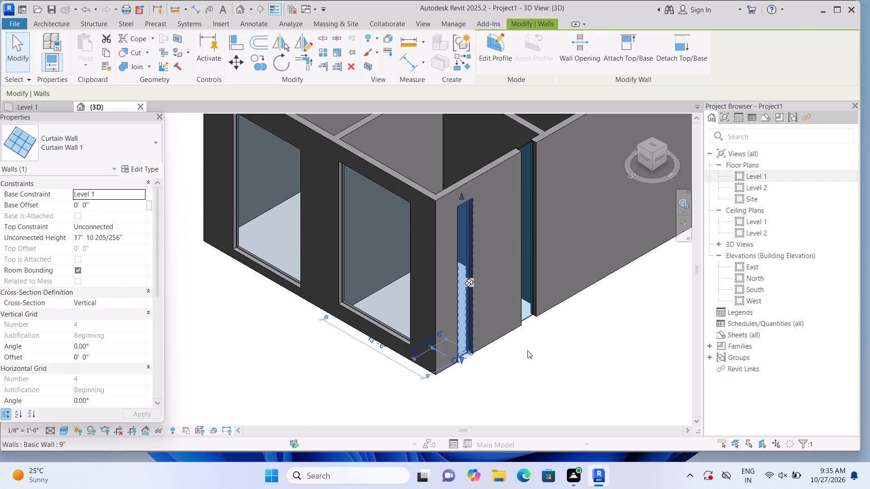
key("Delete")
Select the remaining 2'-0" curtain wall near the interior wall on the corner room's right outer wall.
left_click(524, 255)
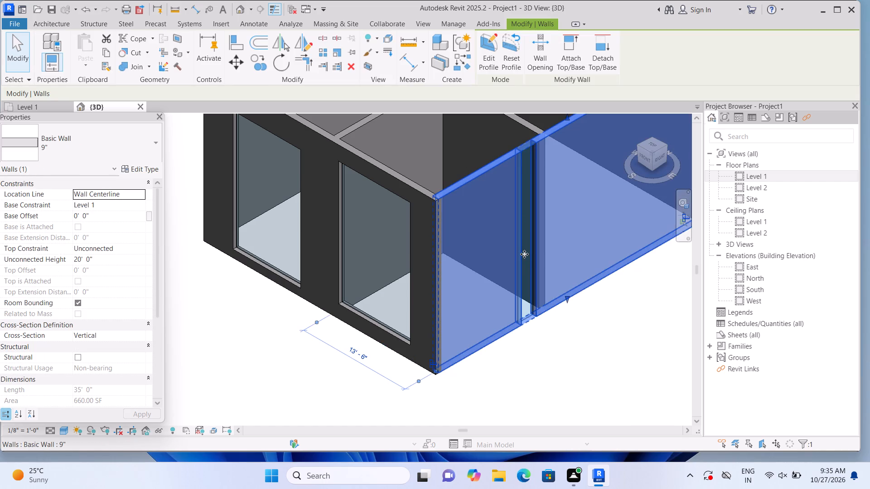
left_click(571, 350)
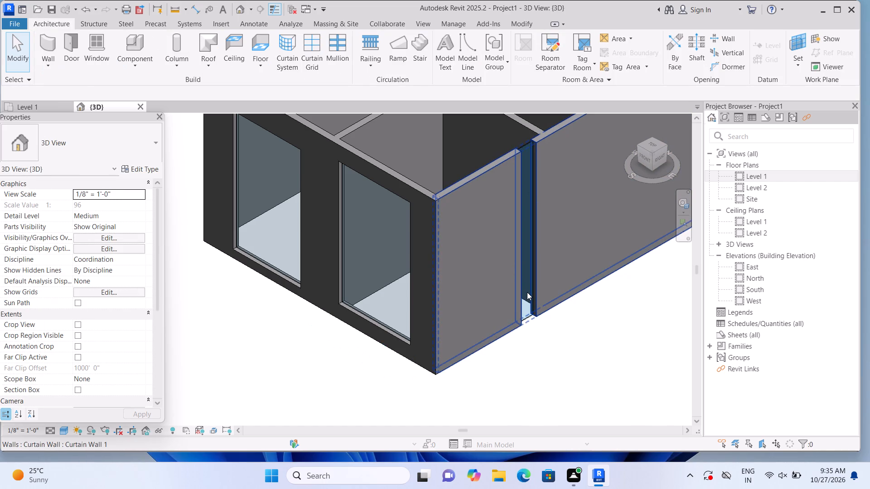
left_click(530, 306)
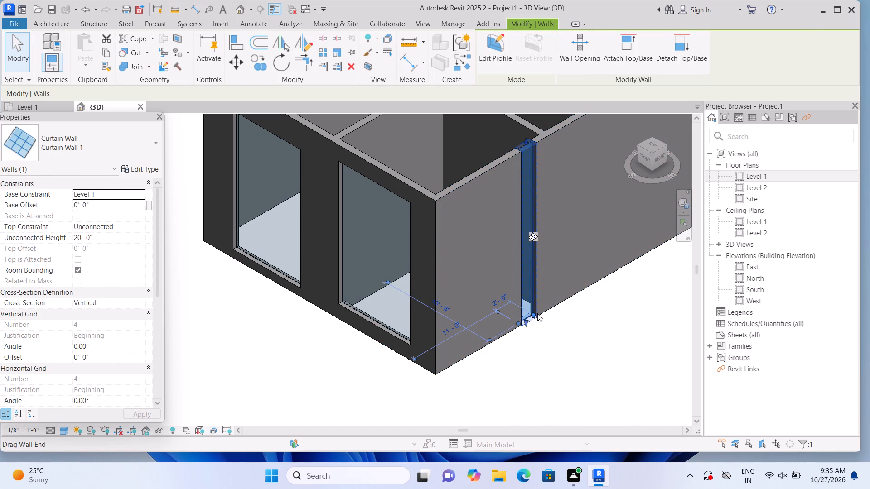
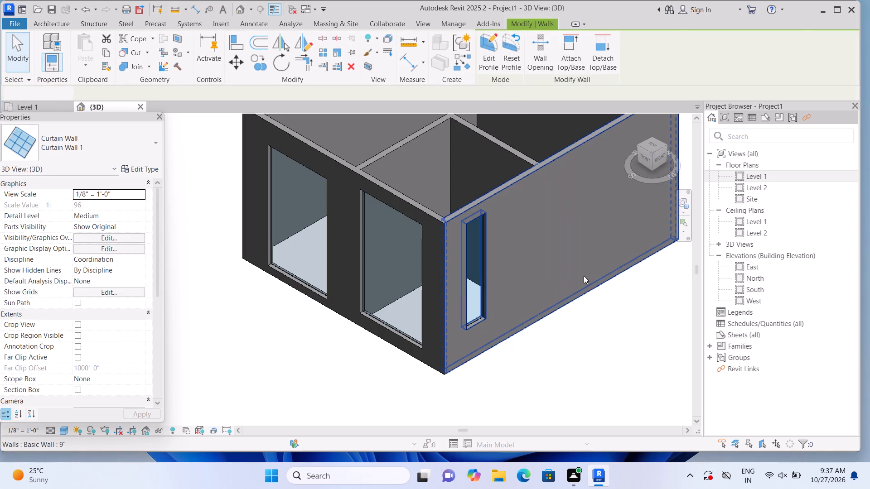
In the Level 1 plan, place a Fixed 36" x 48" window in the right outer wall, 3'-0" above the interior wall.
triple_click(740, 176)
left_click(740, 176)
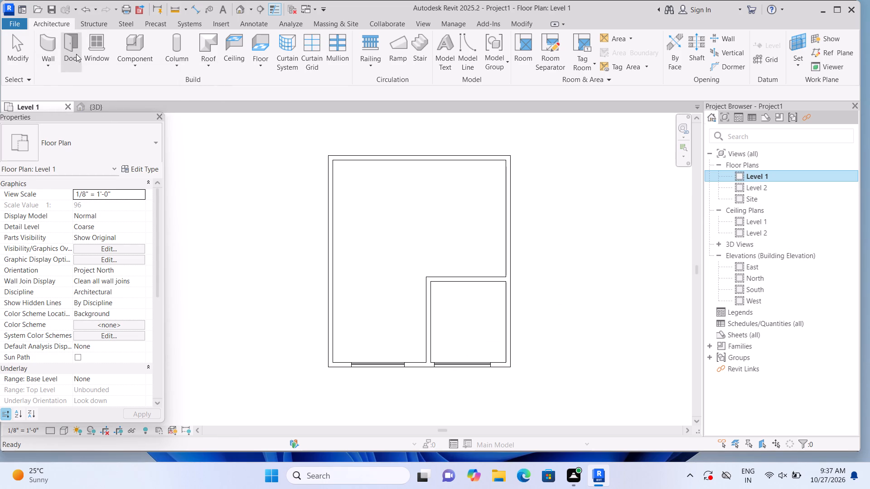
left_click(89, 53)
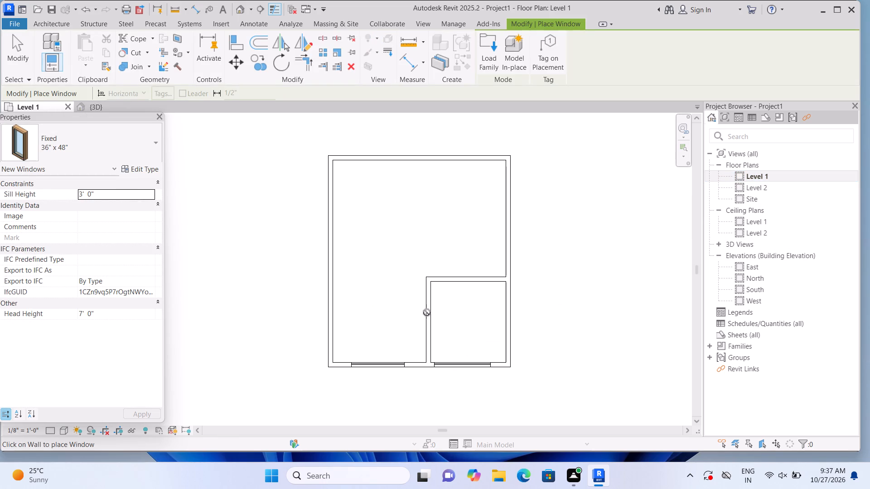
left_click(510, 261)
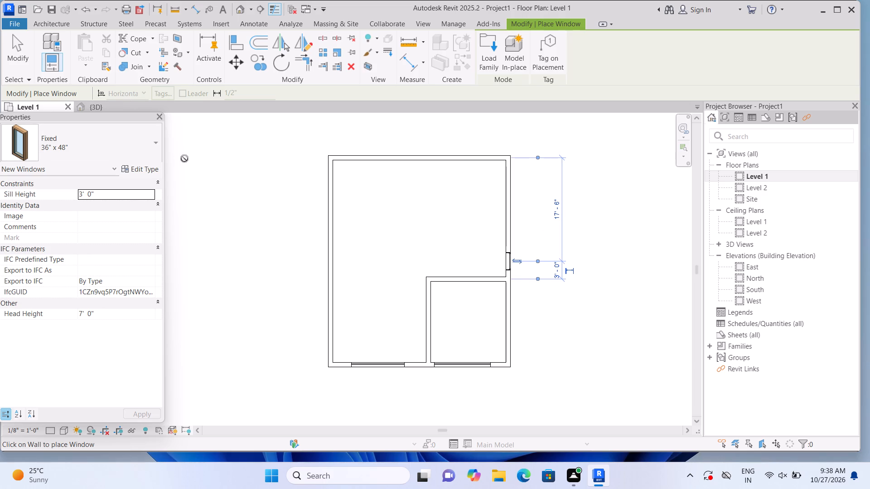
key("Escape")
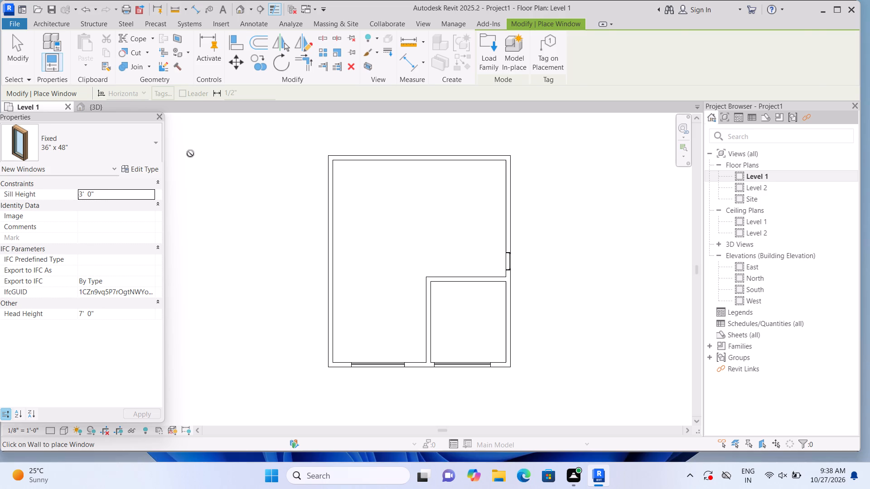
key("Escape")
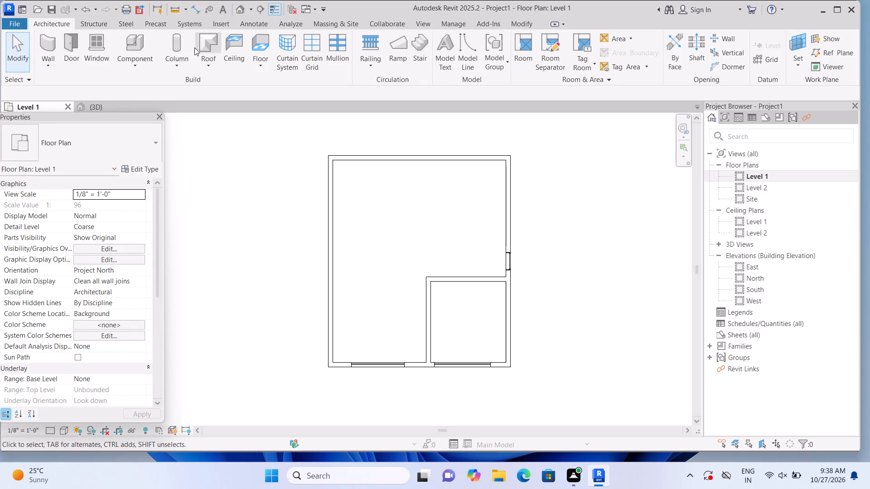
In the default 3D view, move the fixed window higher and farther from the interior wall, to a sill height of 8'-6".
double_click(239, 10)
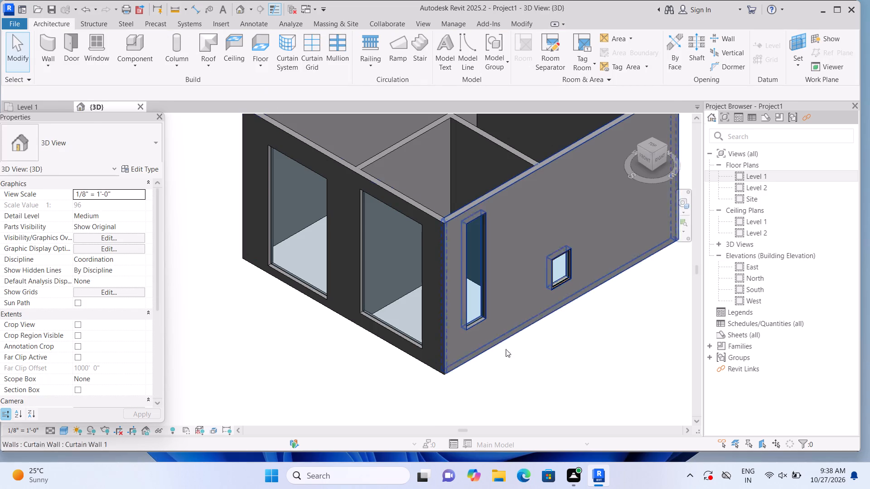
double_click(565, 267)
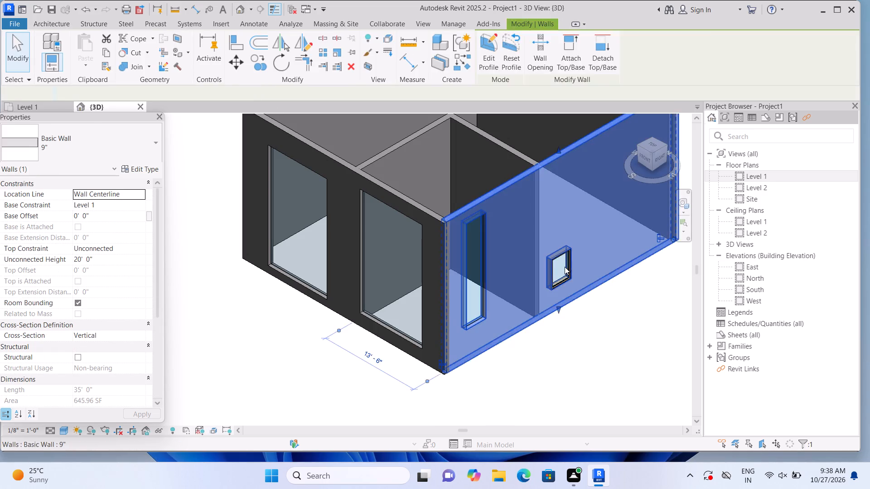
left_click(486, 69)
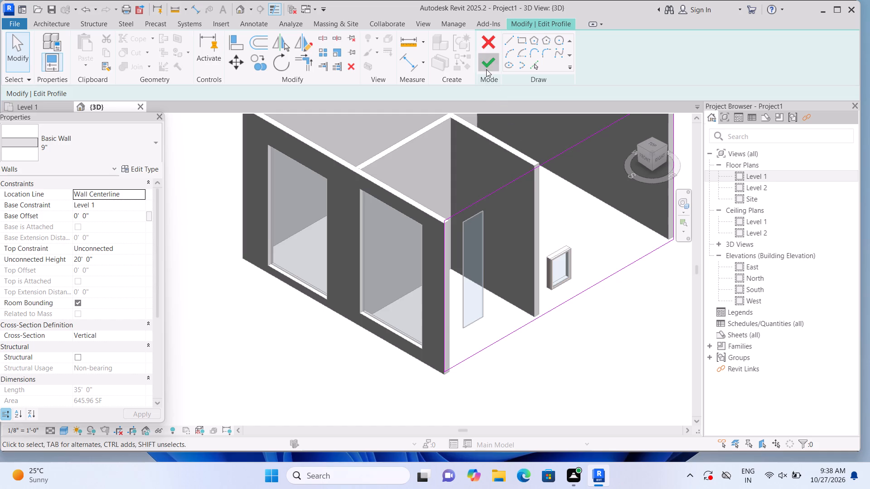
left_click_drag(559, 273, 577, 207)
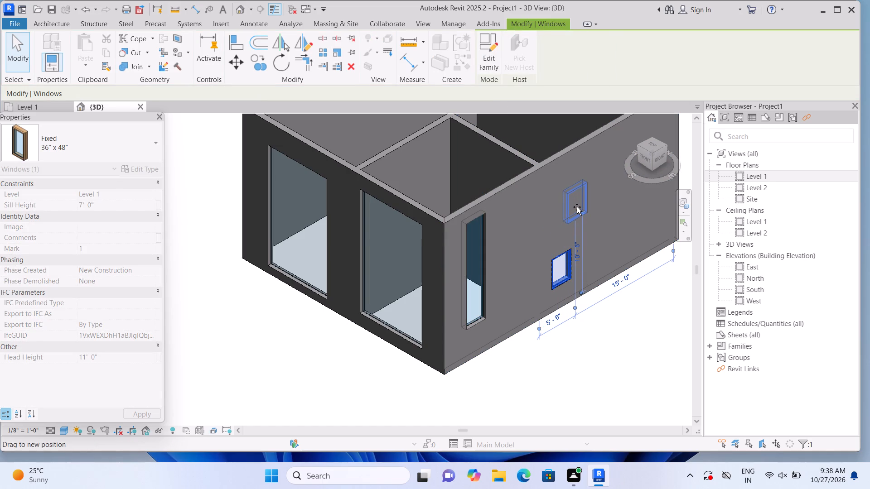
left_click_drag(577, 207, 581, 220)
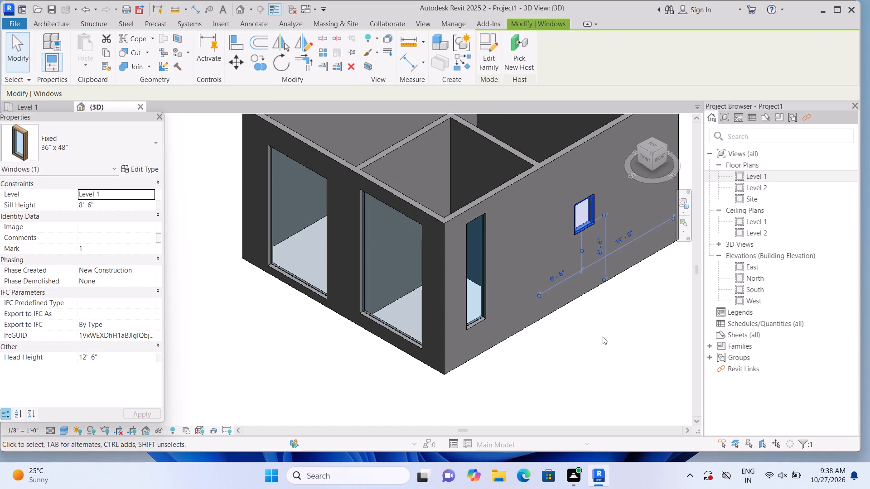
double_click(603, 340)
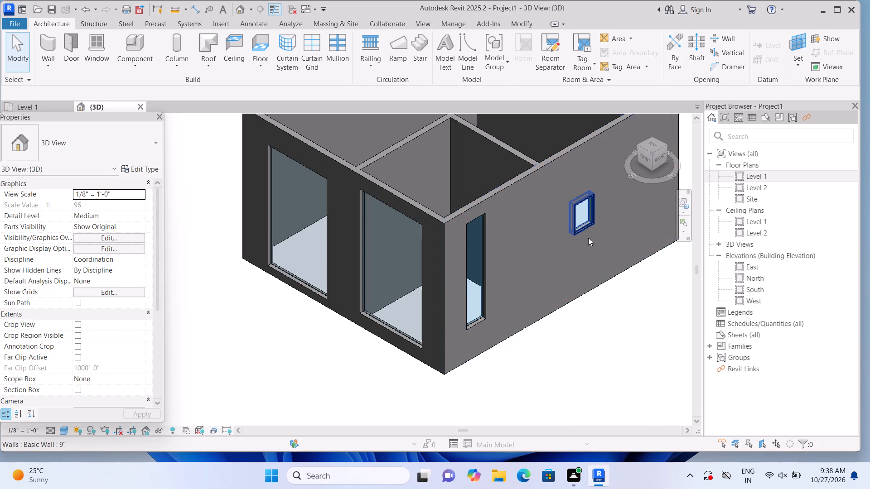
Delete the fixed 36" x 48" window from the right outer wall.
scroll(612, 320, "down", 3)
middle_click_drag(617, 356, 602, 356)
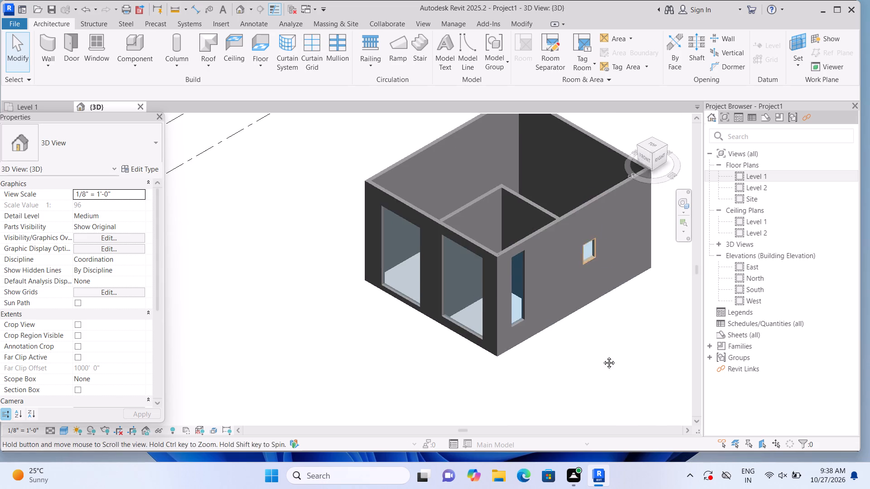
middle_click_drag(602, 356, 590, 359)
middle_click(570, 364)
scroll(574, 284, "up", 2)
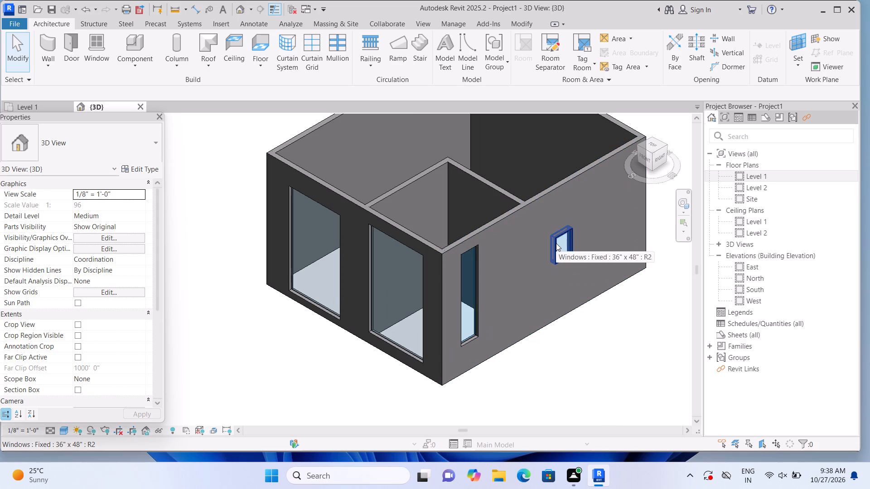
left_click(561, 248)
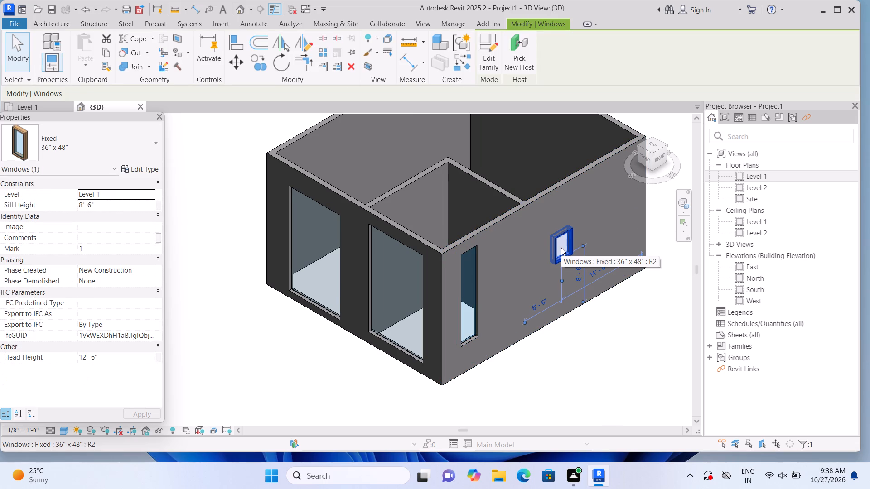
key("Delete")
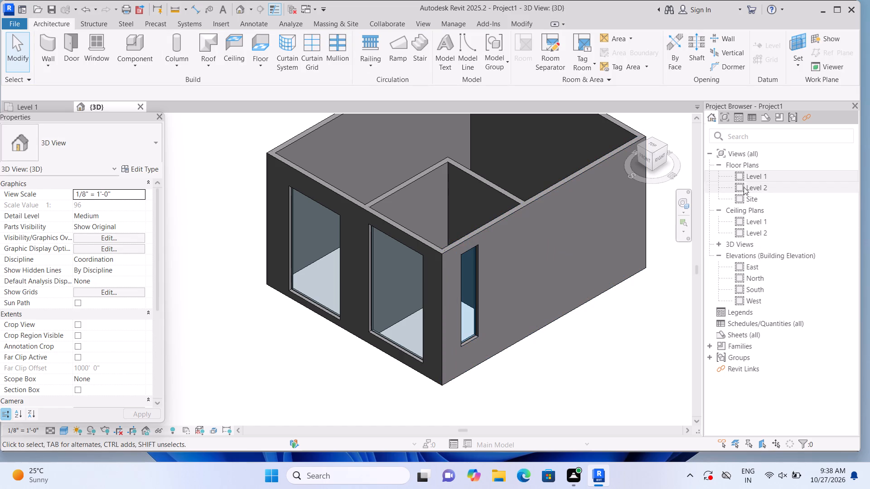
Open the Level 1 floor plan.
double_click(737, 173)
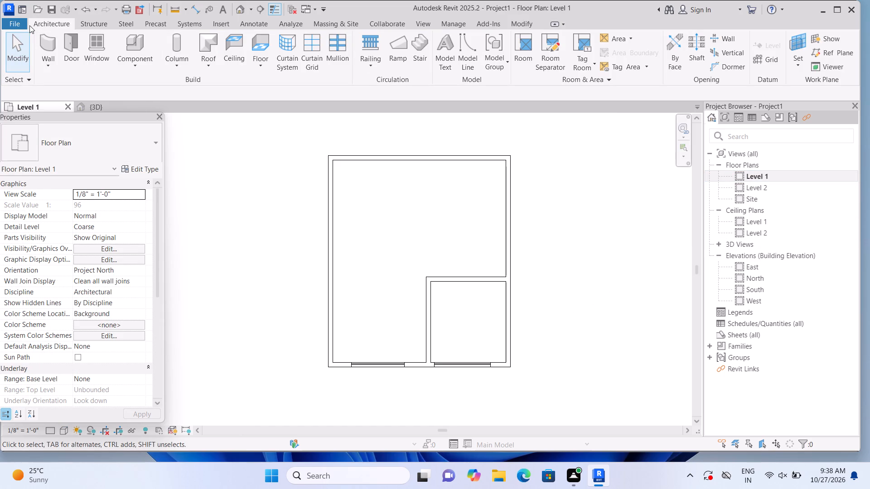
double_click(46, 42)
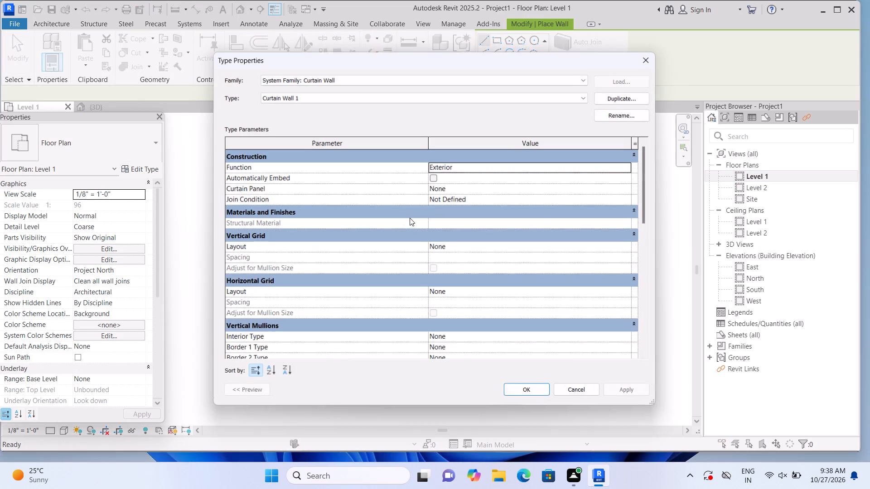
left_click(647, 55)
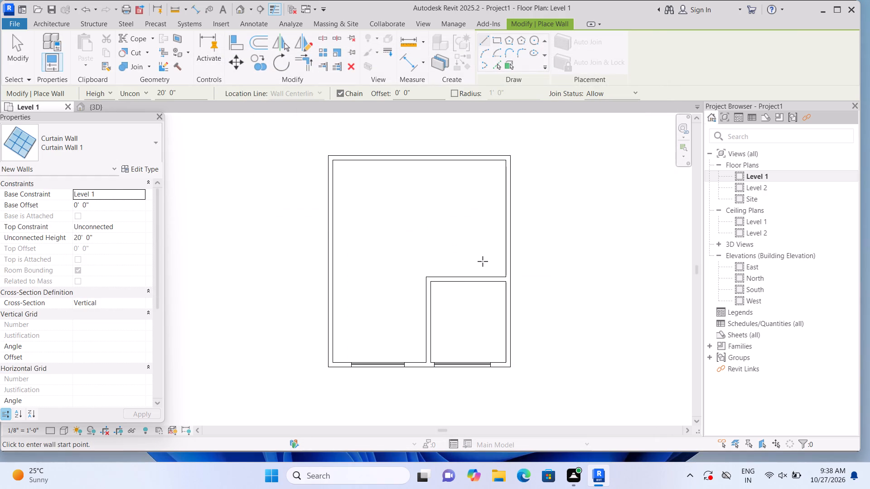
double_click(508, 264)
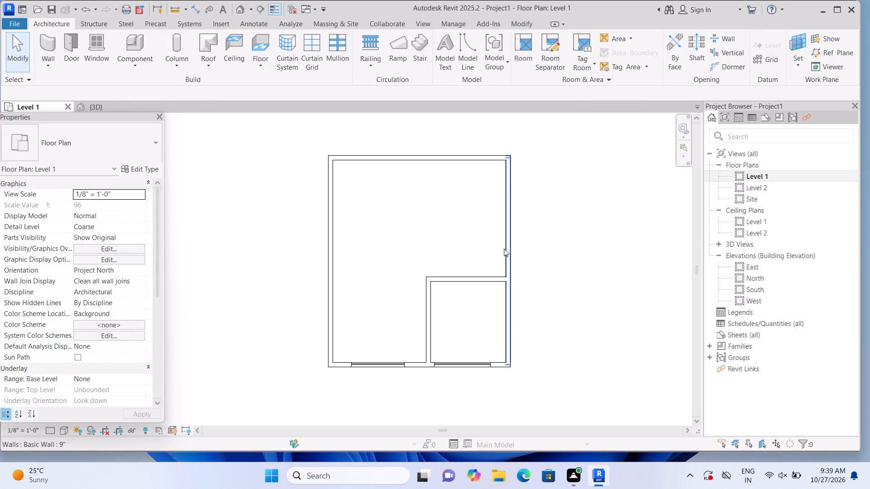
Draw a Curtain Wall 1 segment about 4'-0" long on the right outer wall, from its midpoint away from the corner room.
left_click(42, 45)
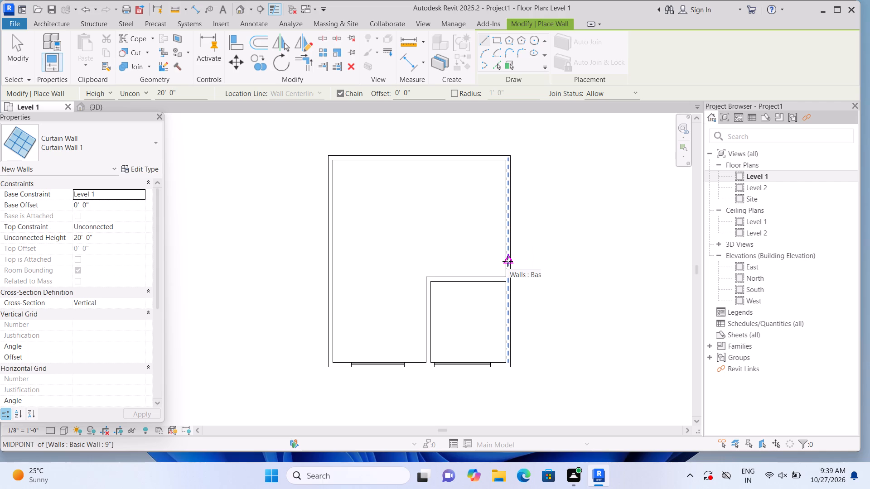
left_click(507, 261)
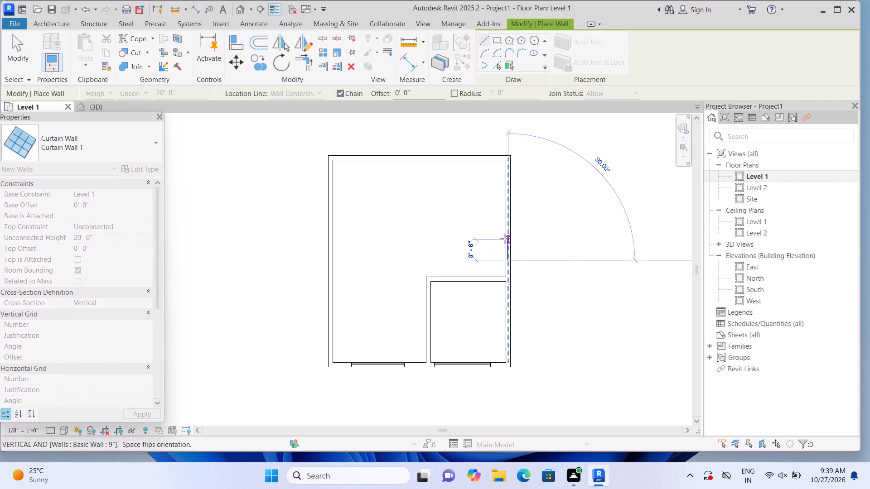
left_click(504, 236)
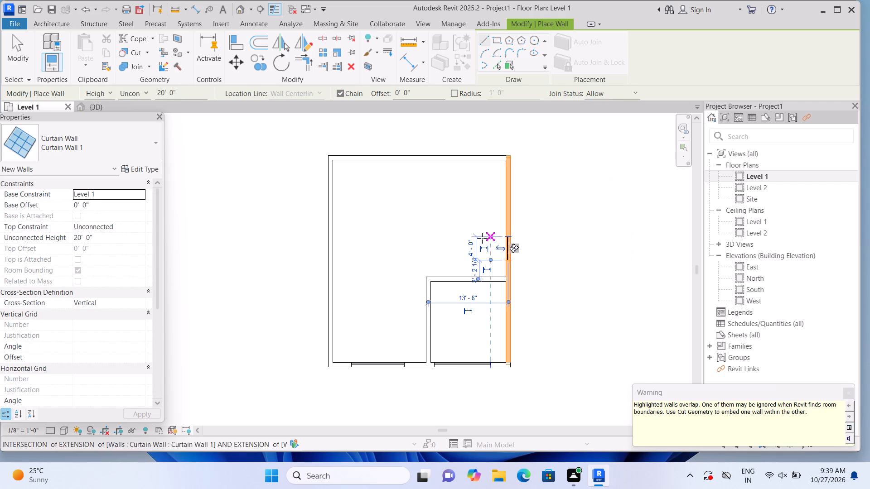
Use Cut Geometry to embed the new 4'-0" curtain wall in the right outer wall.
left_click(147, 49)
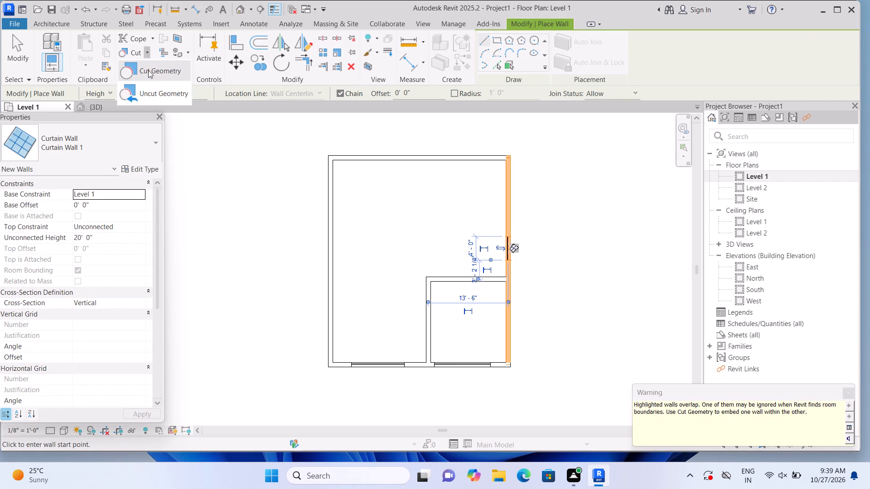
left_click(148, 70)
left_click(511, 211)
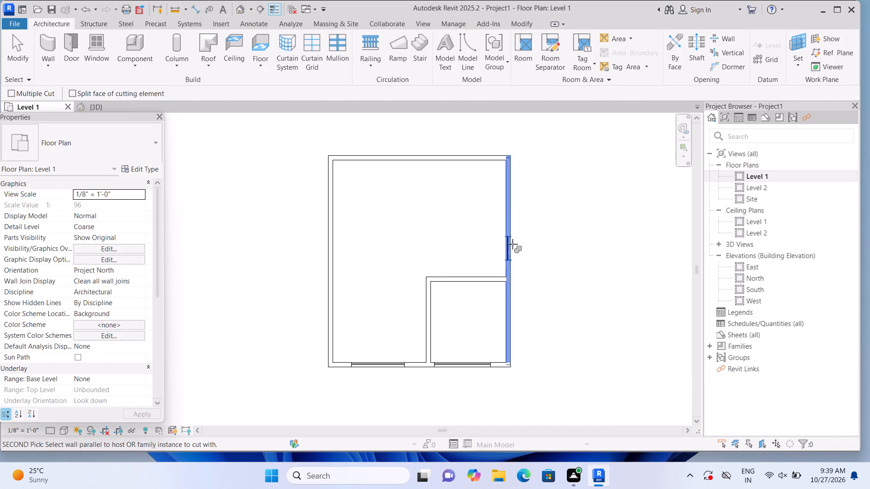
left_click(507, 248)
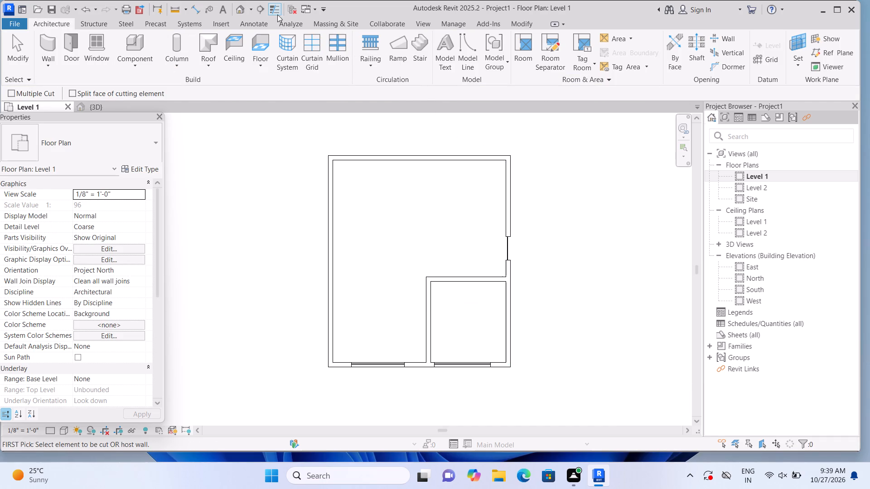
In the default 3D view, lower the top of the new 4'-0" curtain wall, making it about 16'-5" high.
left_click(239, 12)
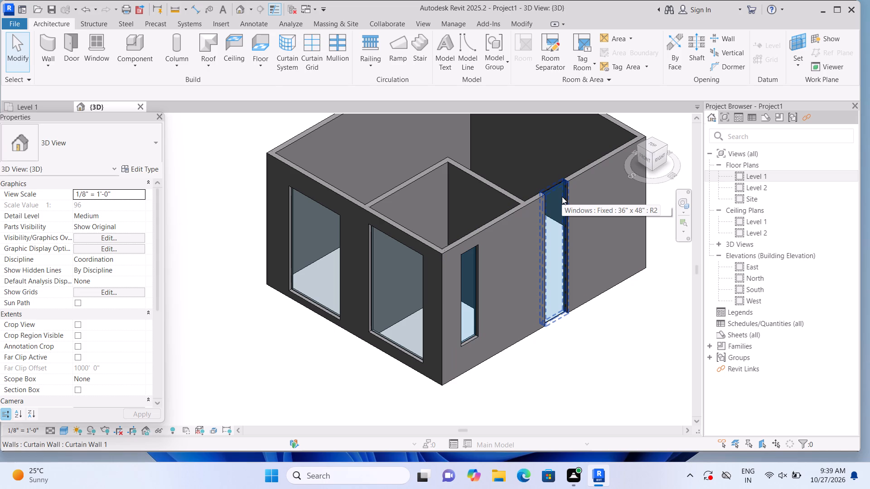
left_click(562, 197)
left_click_drag(553, 180, 561, 223)
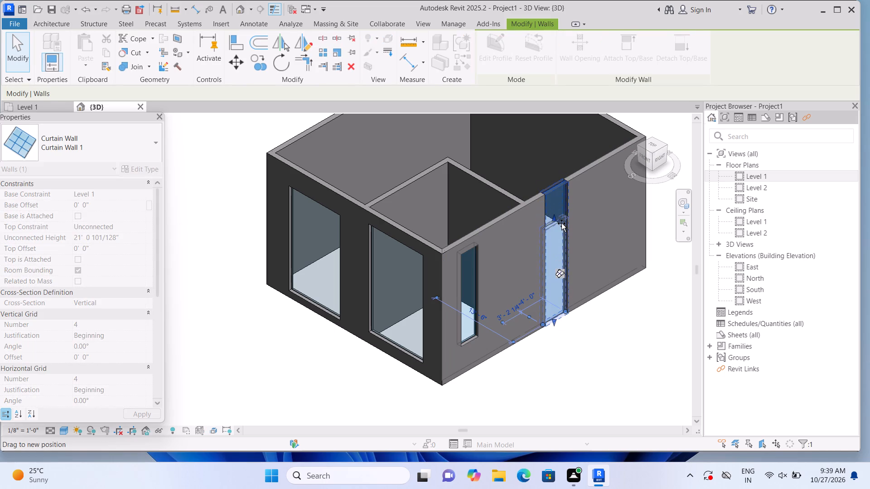
left_click_drag(561, 223, 560, 215)
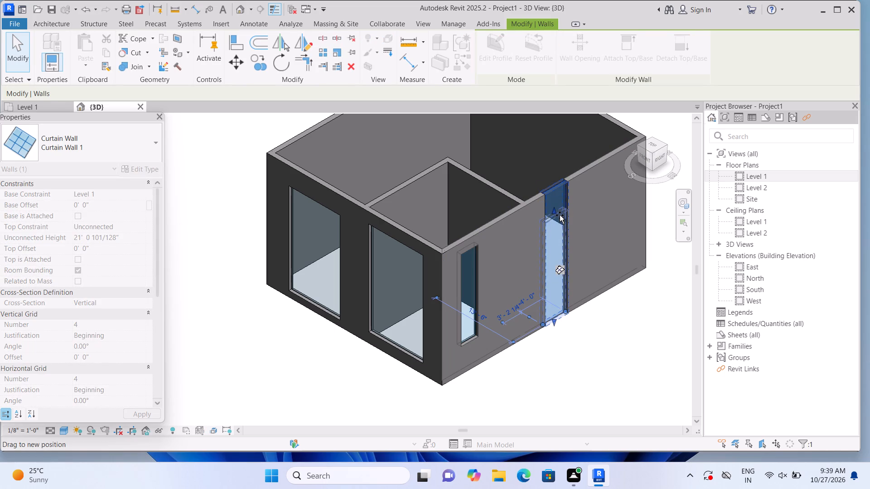
left_click_drag(560, 215, 560, 211)
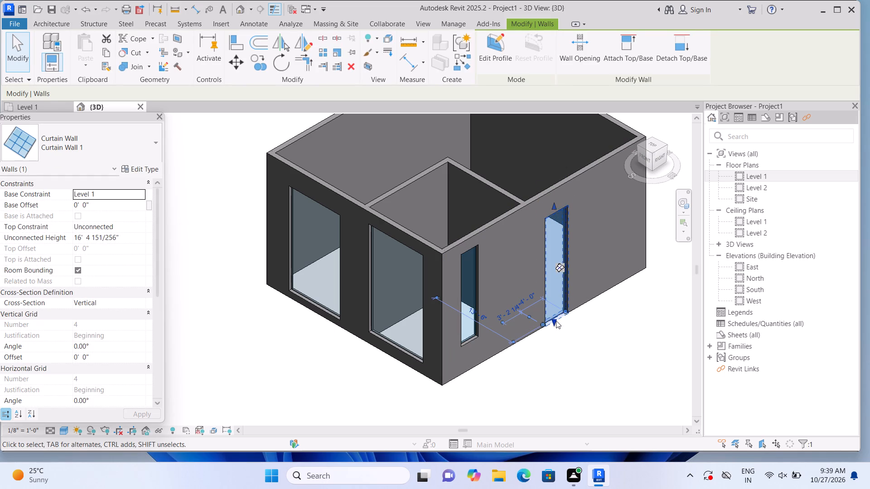
Raise the base of the 4'-0" curtain wall to just below mid-height of the outer wall.
left_click_drag(553, 319, 556, 281)
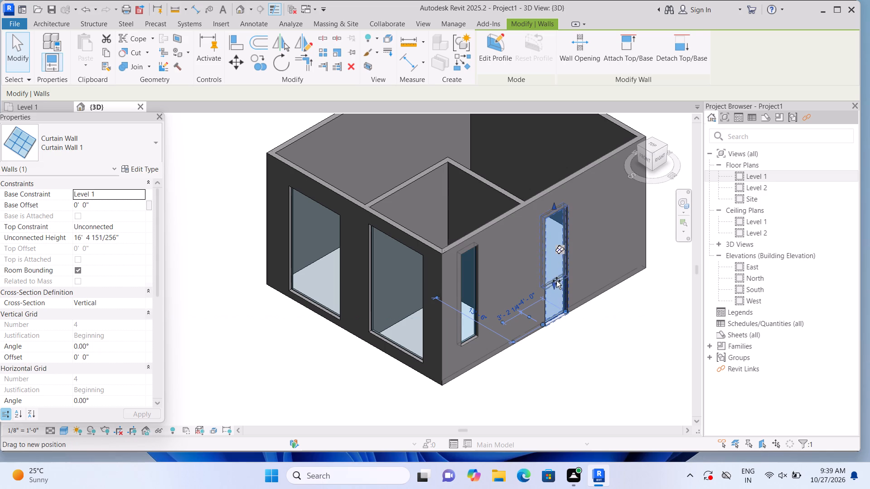
left_click_drag(556, 281, 556, 266)
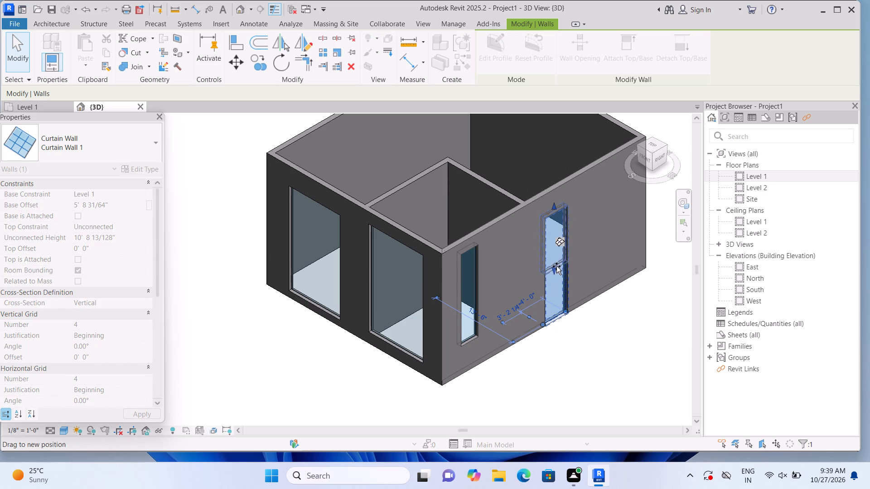
left_click_drag(556, 266, 556, 260)
left_click(569, 351)
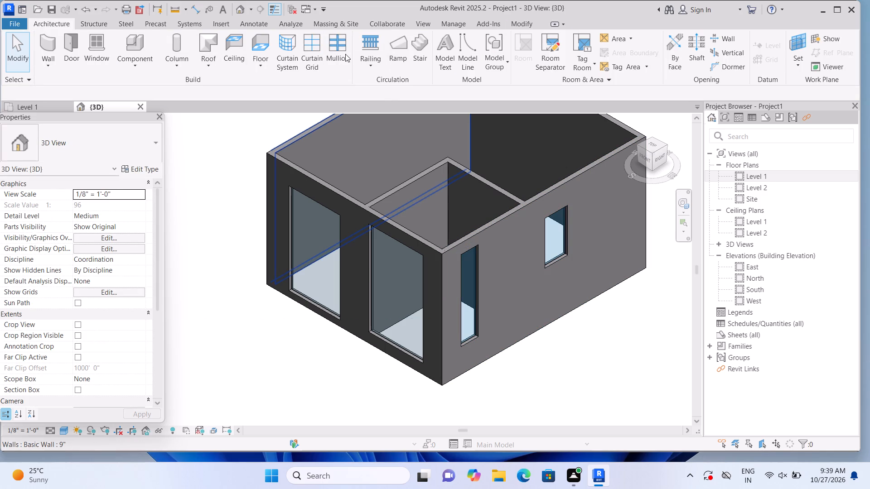
Add a vertical curtain grid line at the midpoint of the 4'-0" curtain wall, 2'-0" from each side.
left_click(345, 54)
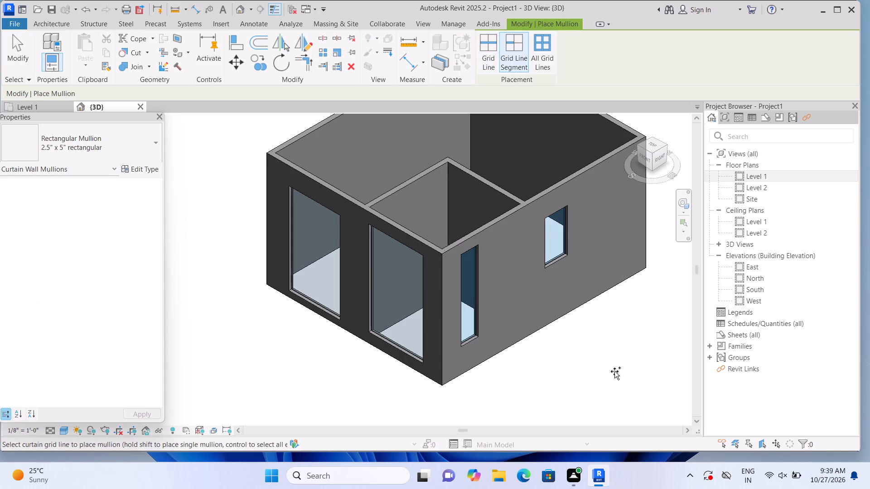
middle_click_drag(628, 349, 586, 357, "shift")
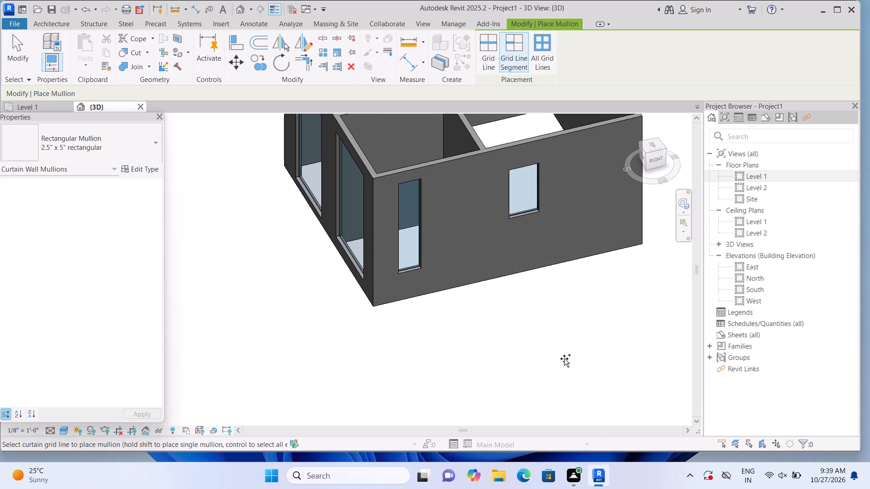
scroll(587, 282, "down", 3)
middle_click_drag(561, 309, 525, 356)
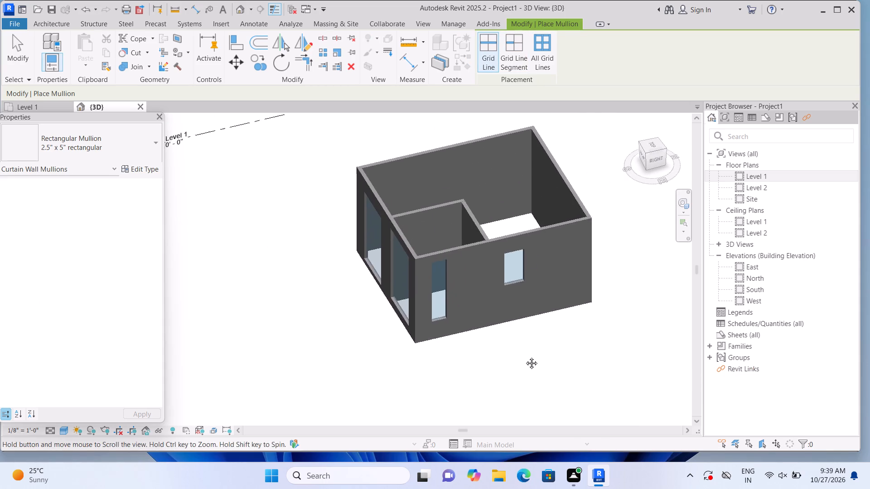
middle_click_drag(525, 356, 514, 366)
scroll(505, 333, "up", 2)
scroll(488, 270, "up", 1)
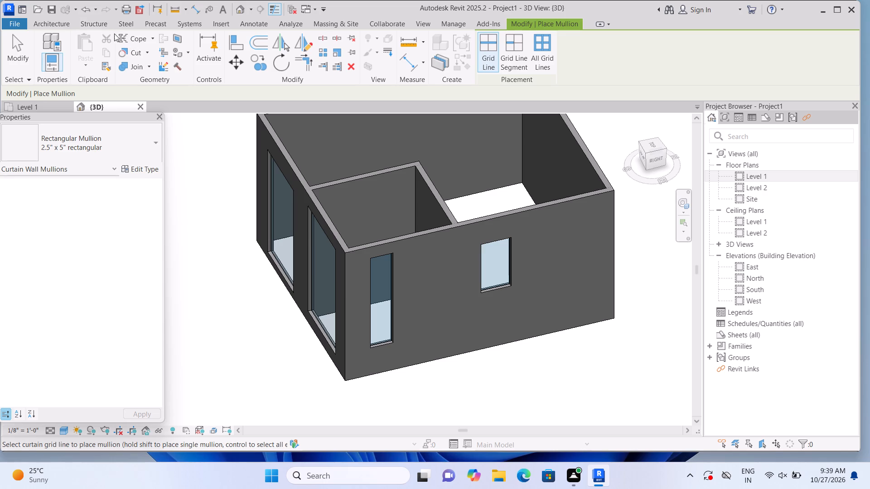
left_click(58, 26)
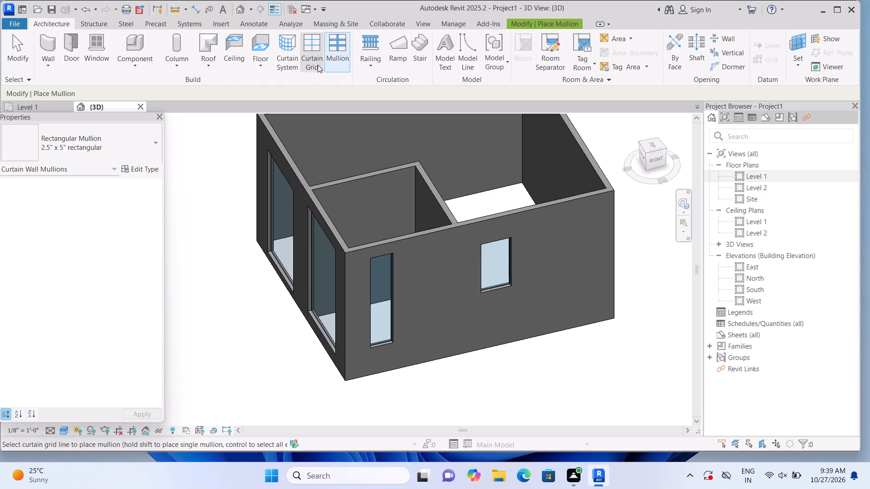
double_click(307, 63)
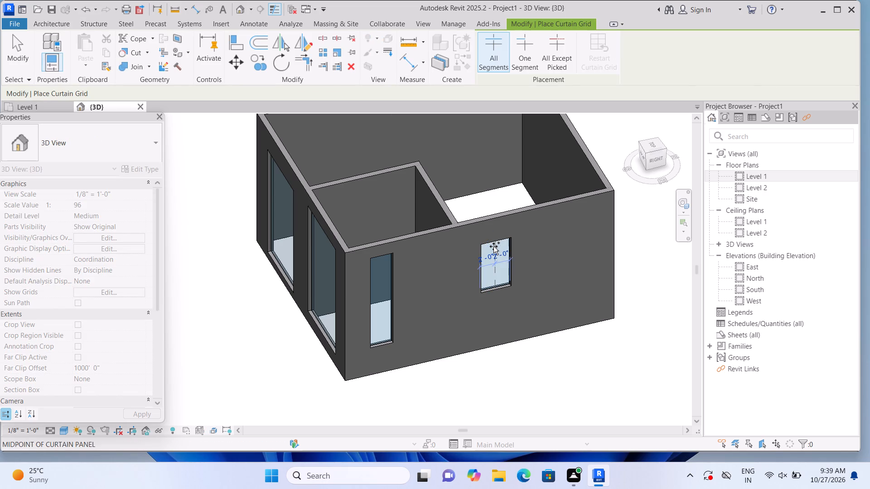
left_click(493, 246)
key("Escape")
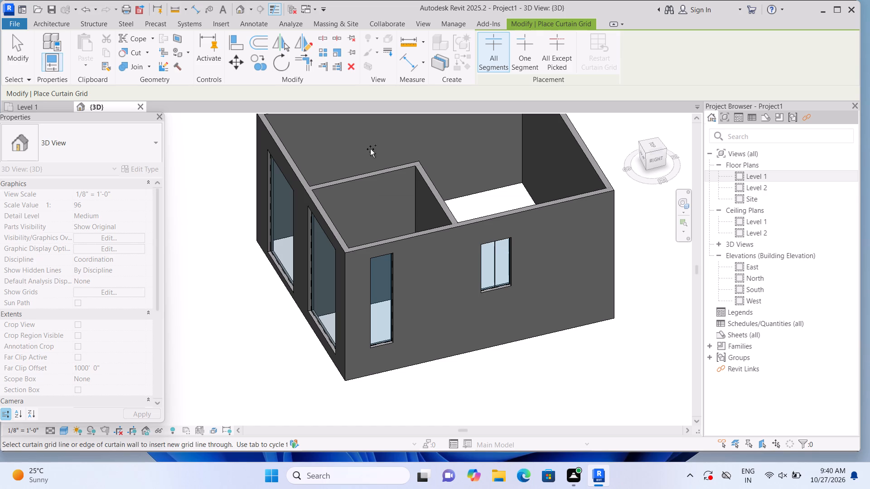
Place 2.5" x 5" rectangular mullions on the 4'-0" curtain wall's centre grid line and all four edges.
left_click(68, 22)
double_click(328, 53)
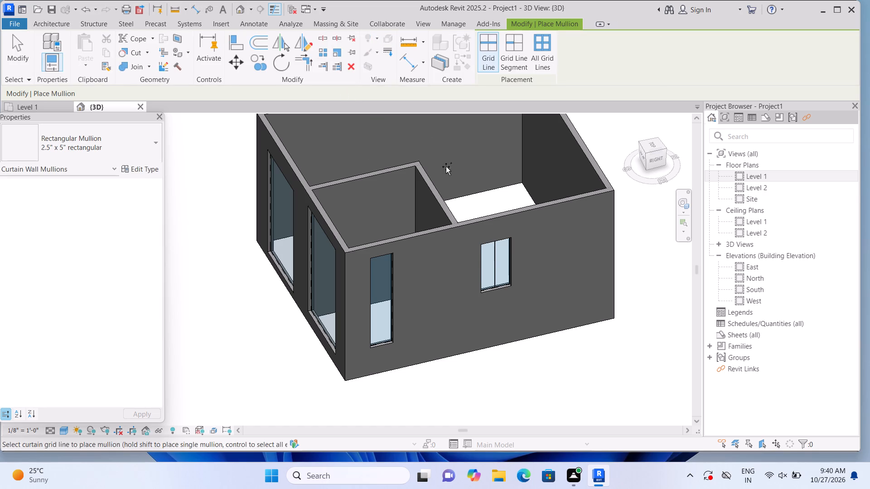
left_click(500, 273)
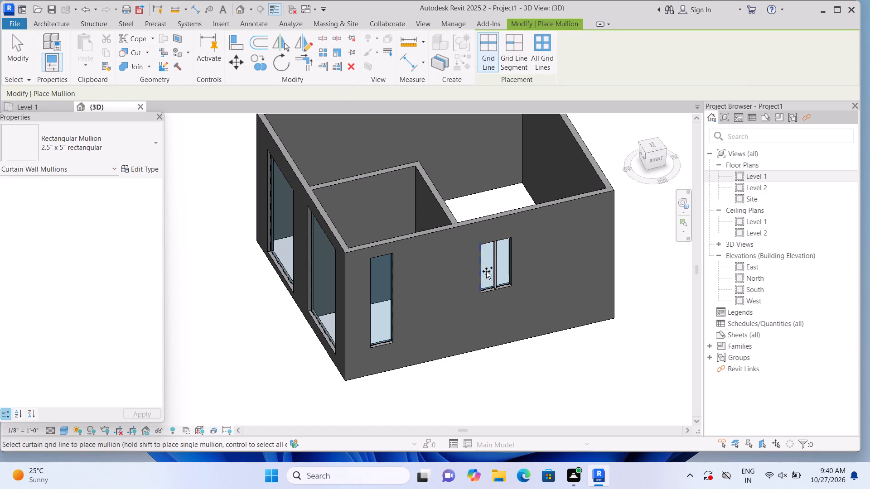
left_click(486, 271)
left_click(512, 267)
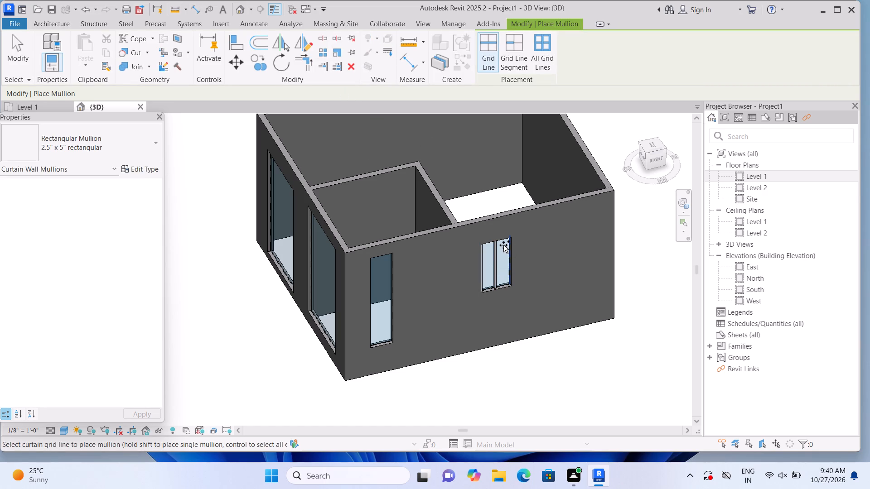
left_click(501, 242)
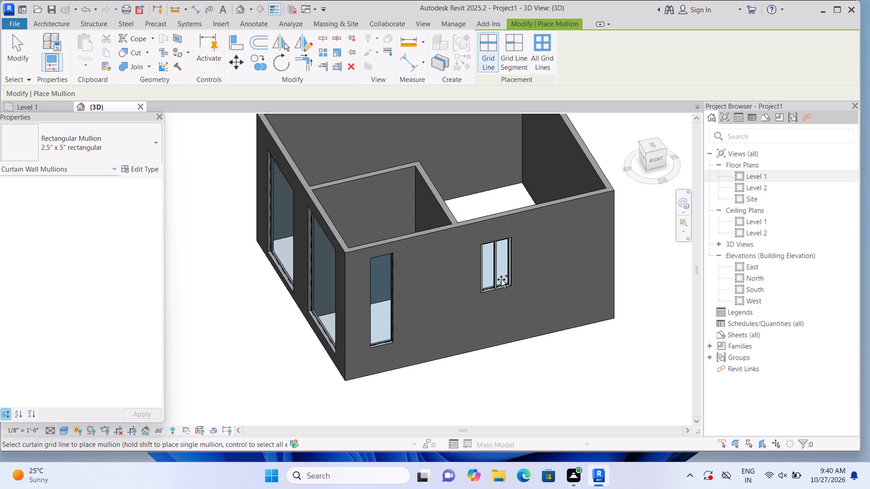
left_click(501, 286)
Place 2.5" x 5" rectangular mullions on all four edges of the tall narrow curtain wall beside the front corner.
left_click(376, 301)
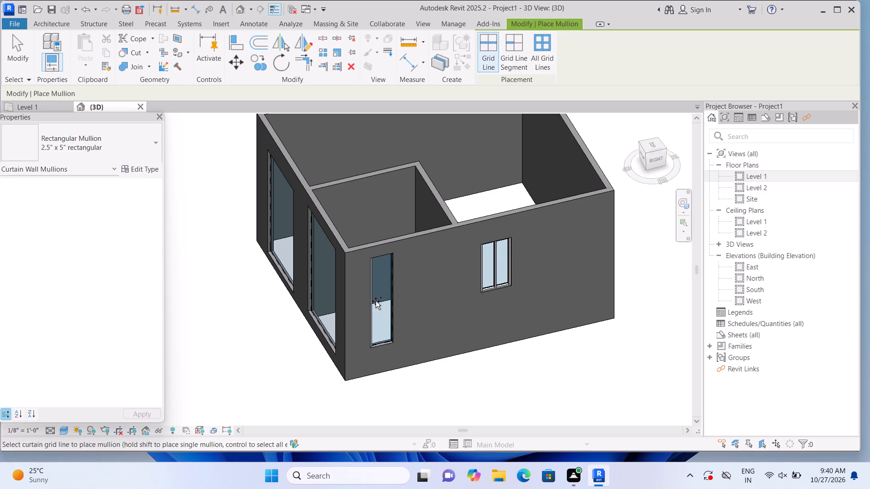
left_click(394, 300)
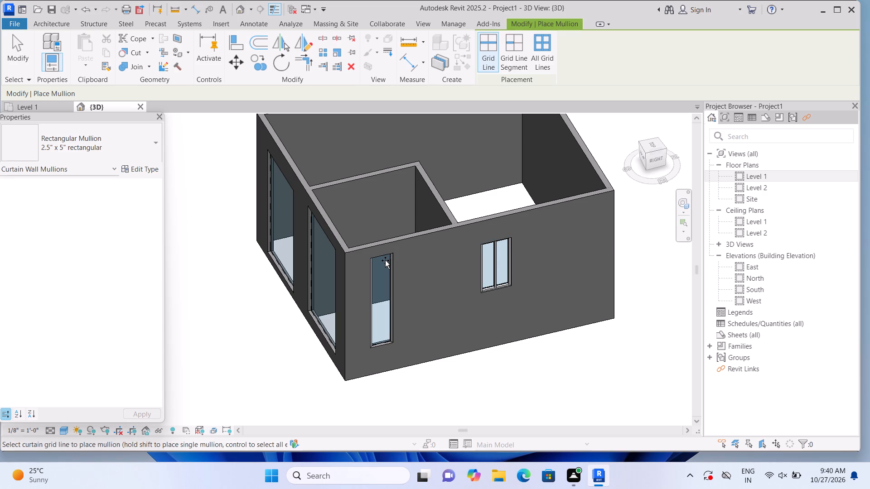
left_click(385, 257)
left_click(386, 340)
Divide the front wall's left curtain wall into thirds with two vertical curtain grid lines spaced 3'-0" apart.
middle_click_drag(270, 356, 320, 373, "shift")
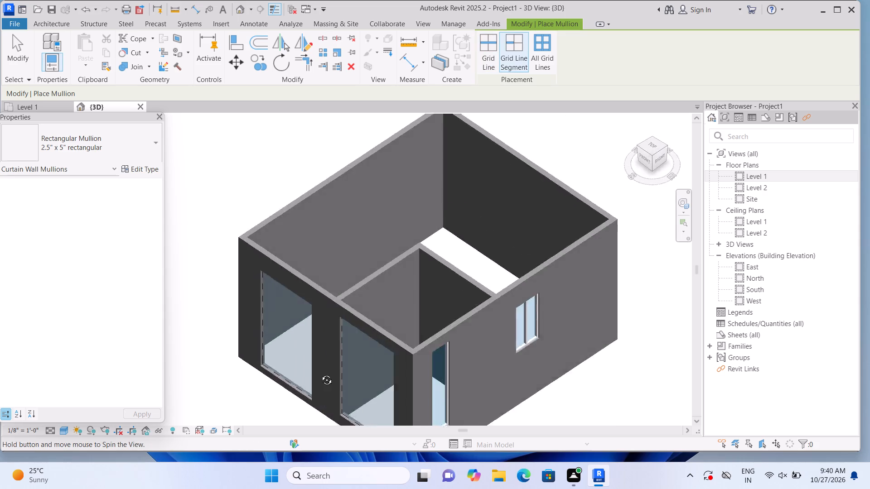
middle_click_drag(320, 373, 334, 285, "shift")
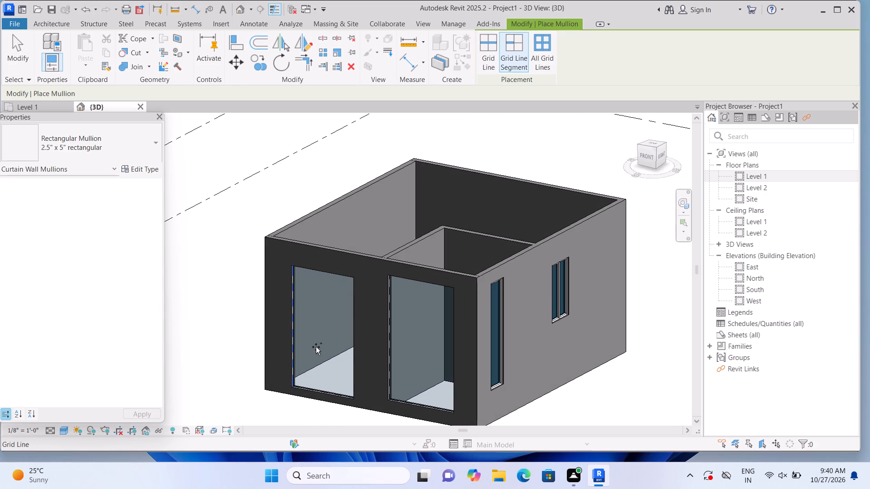
middle_click_drag(220, 315, 221, 340, "shift")
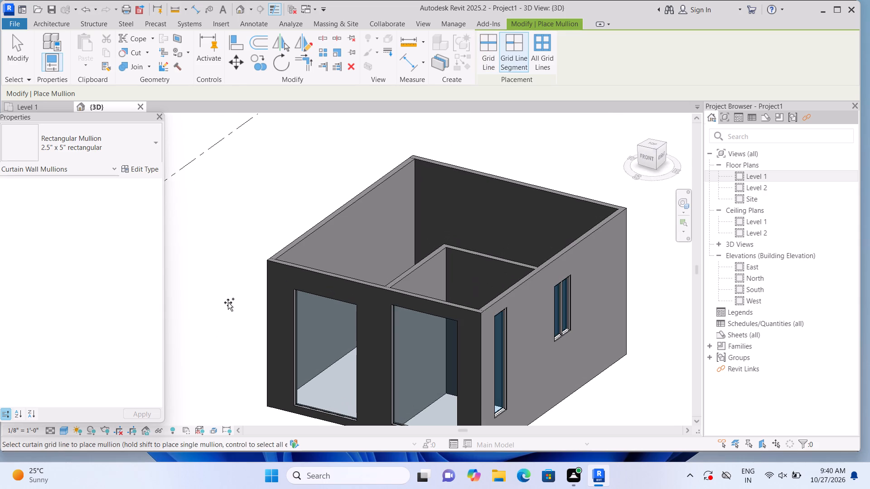
scroll(229, 295, "up", 1)
middle_click_drag(229, 295, 217, 206)
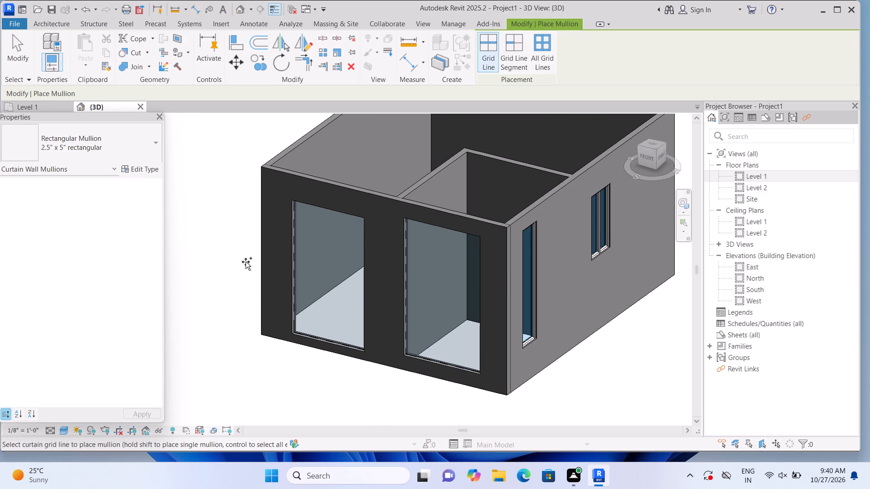
key("Escape")
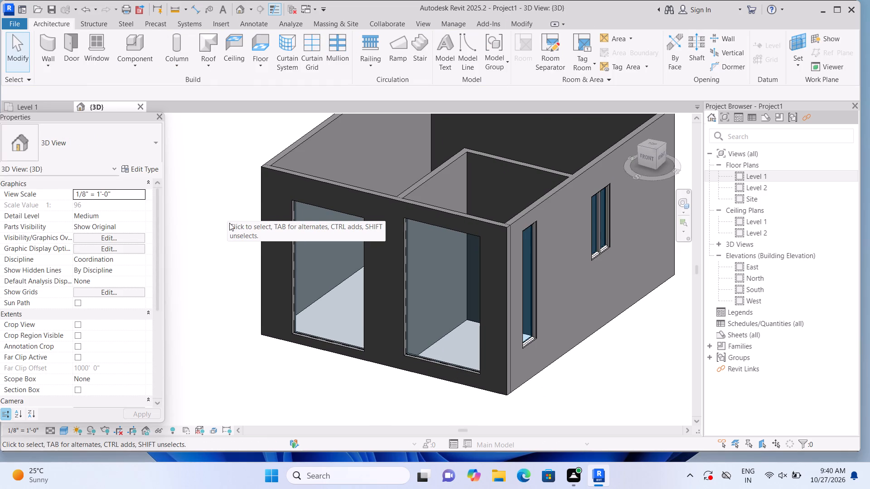
scroll(241, 244, "down", 2)
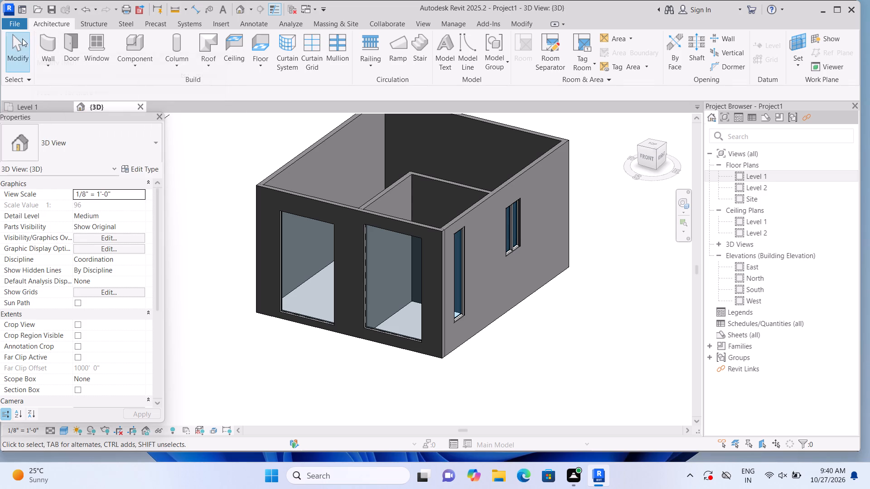
left_click(308, 63)
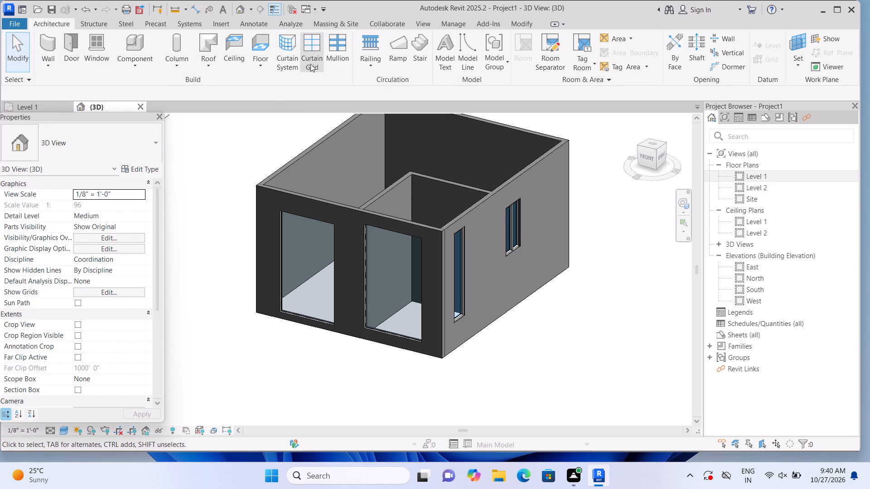
double_click(296, 219)
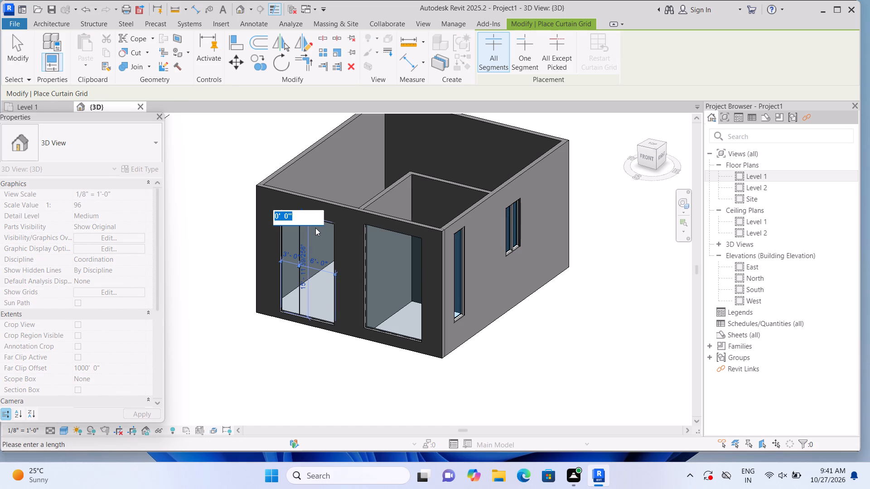
key("Escape")
double_click(312, 223)
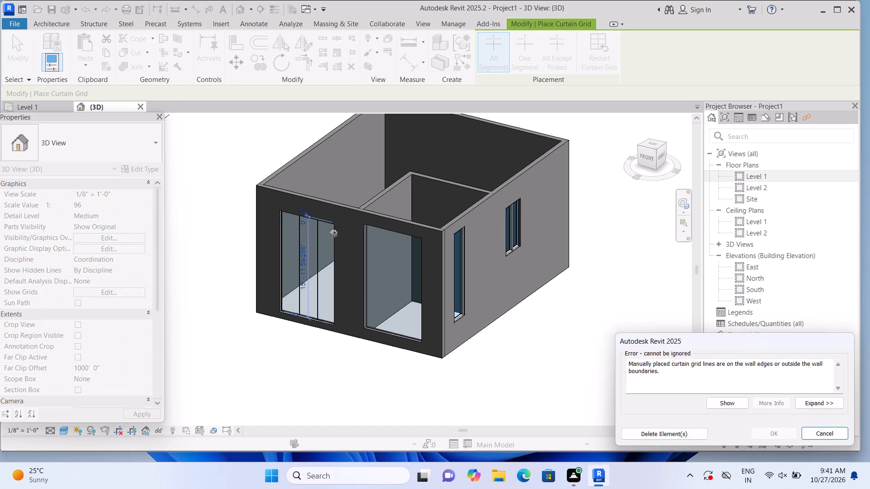
left_click(824, 439)
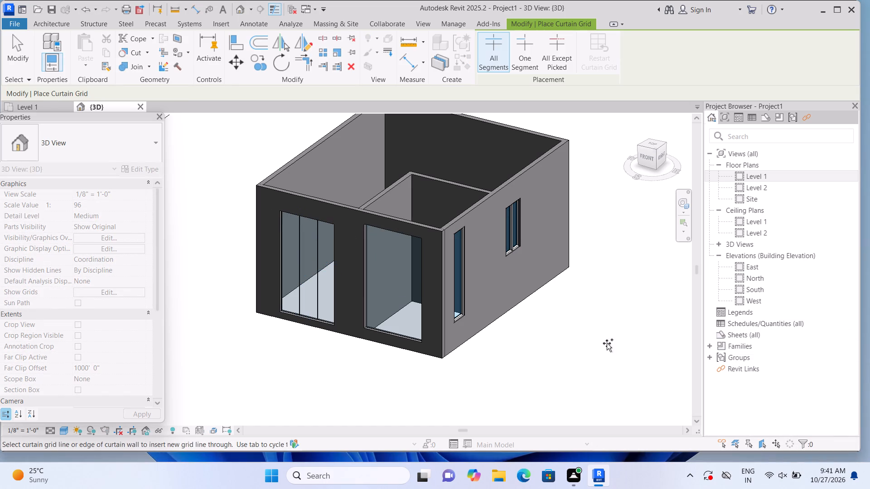
Divide the front wall's right curtain wall into thirds with two vertical curtain grid lines about 3'-2" apart.
left_click(381, 241)
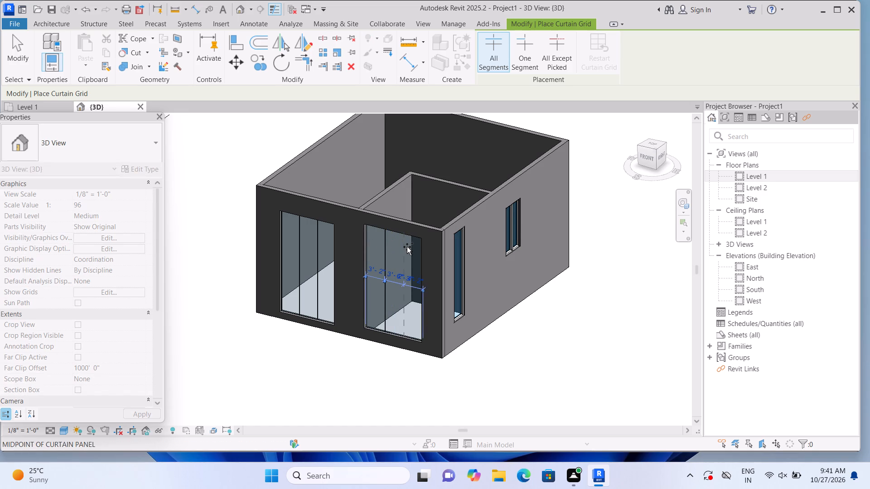
left_click(407, 247)
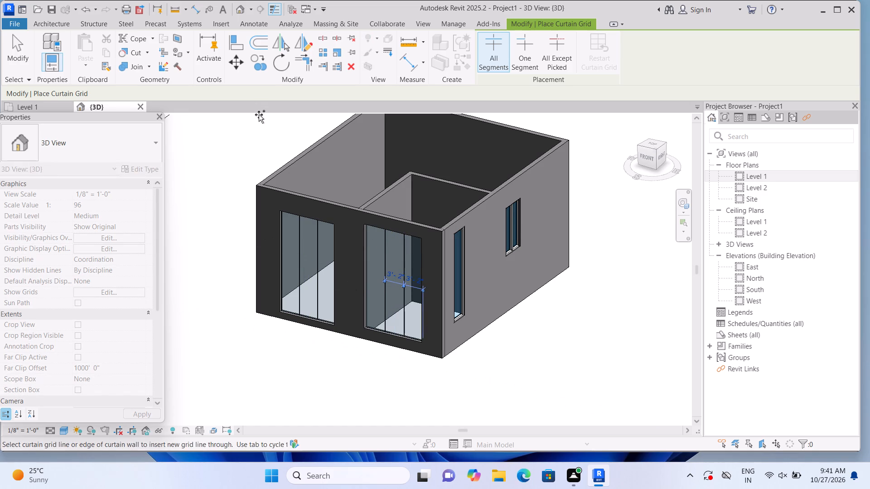
key("Escape")
Place 2.5" x 5" rectangular mullions on both grid lines and all four edges of the front wall's left curtain wall.
left_click(71, 27)
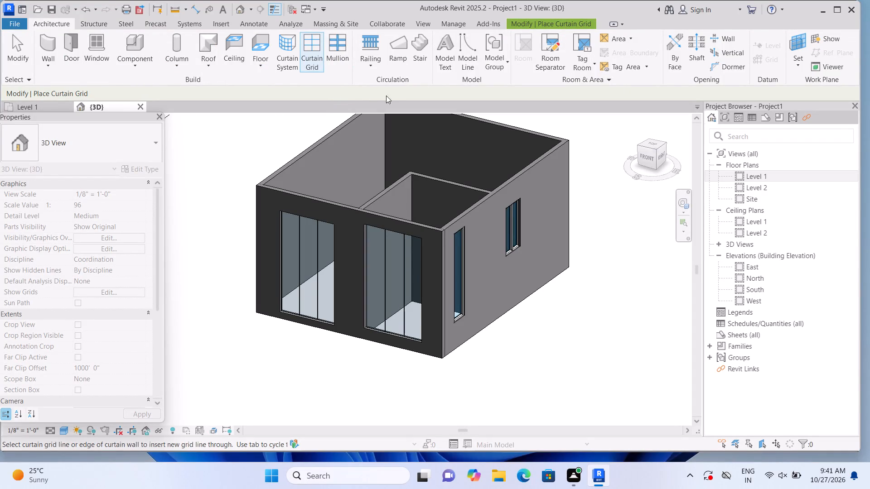
left_click(338, 59)
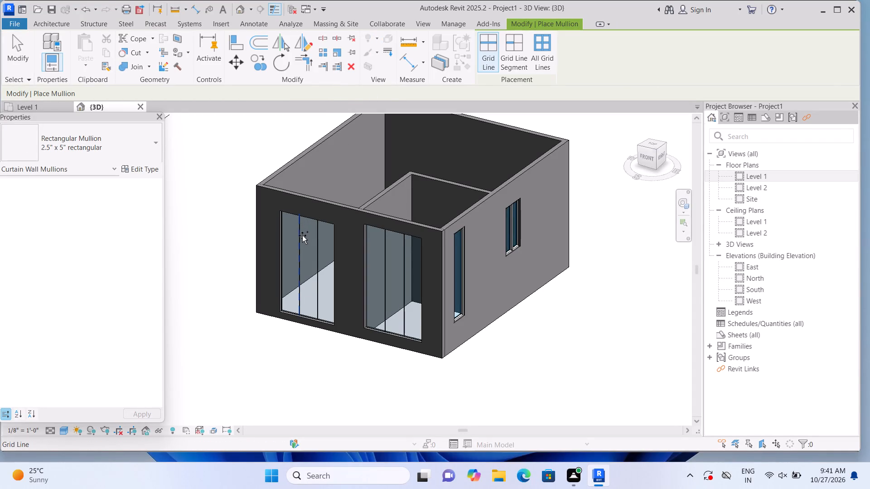
left_click(302, 235)
left_click(319, 242)
left_click(286, 245)
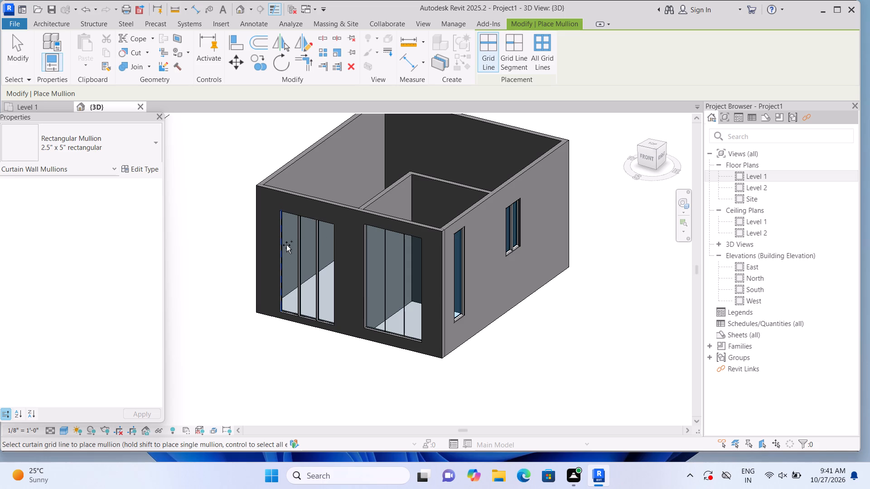
left_click(300, 316)
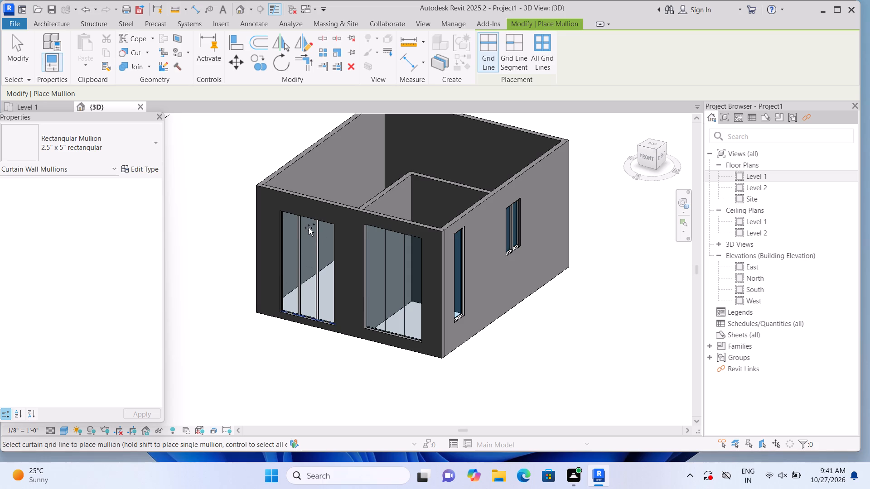
left_click(308, 223)
left_click(333, 244)
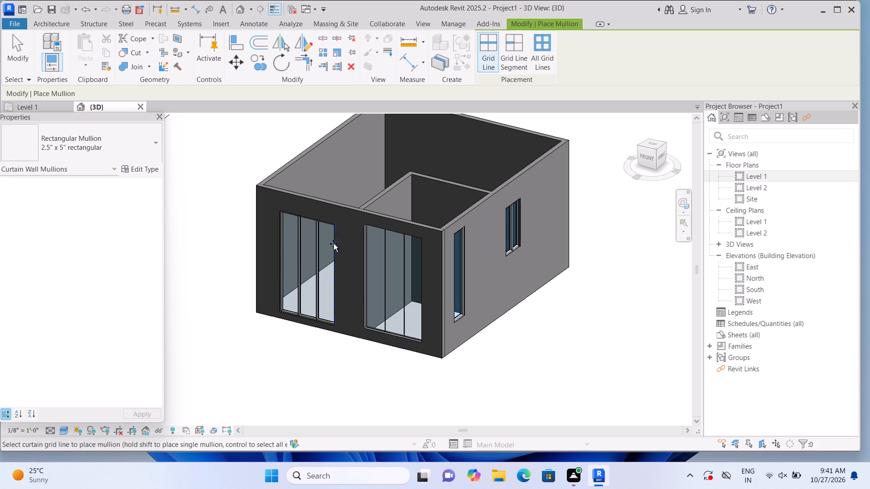
Place 2.5" x 5" rectangular mullions on both grid lines and all four edges of the front wall's right curtain wall.
left_click(371, 268)
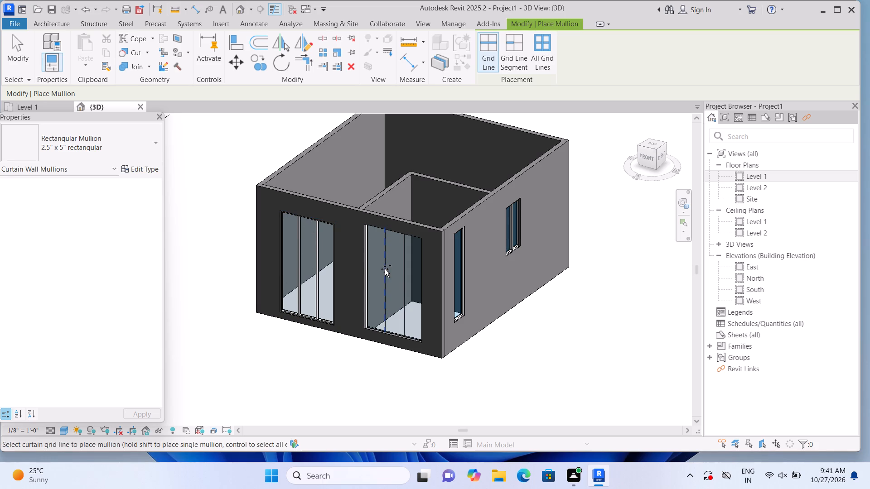
left_click(385, 269)
left_click(401, 275)
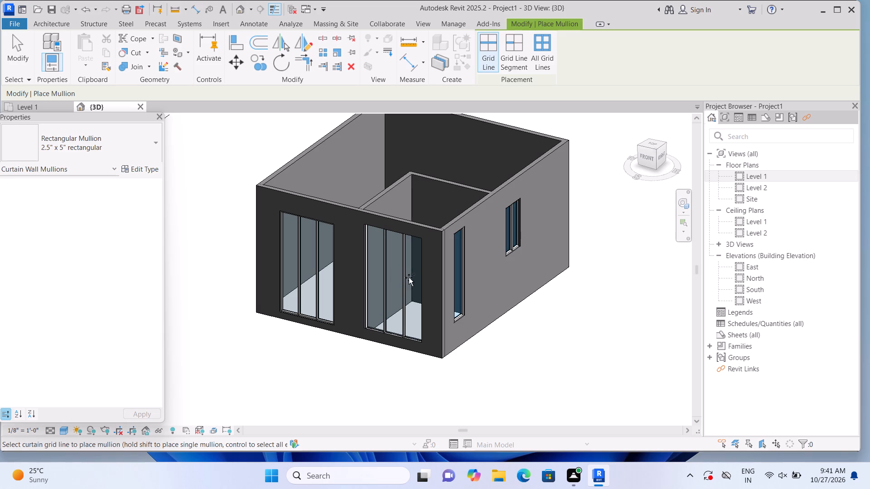
left_click(418, 282)
left_click(401, 234)
left_click(391, 330)
key("Escape")
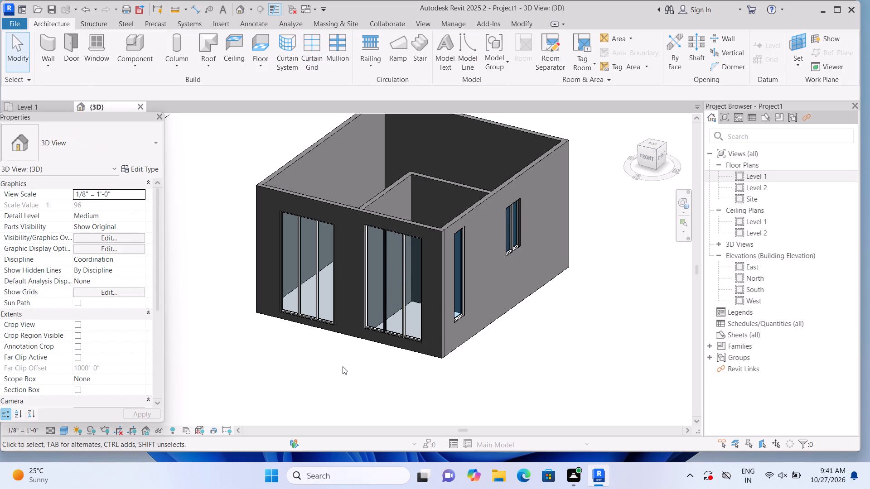
scroll(348, 369, "down", 1)
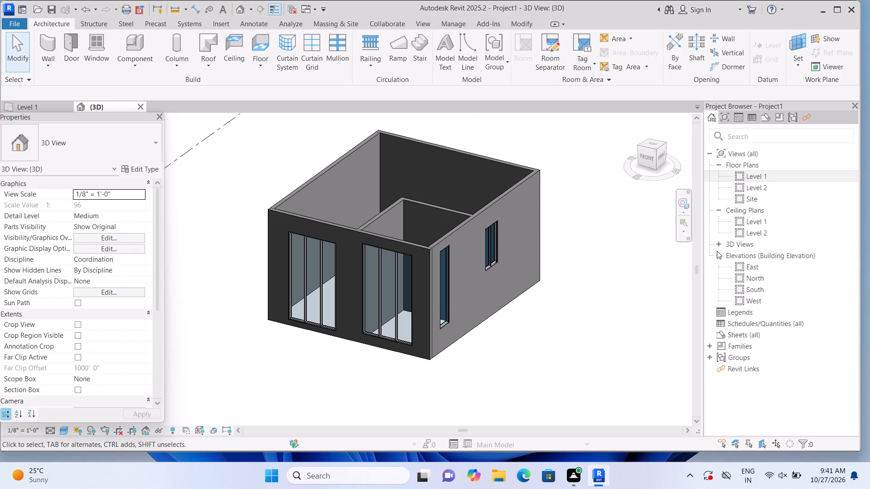
In the Level 1 floor plan, create an in-place Generic Models component named Generic Models 1 and start an extrusion.
double_click(739, 174)
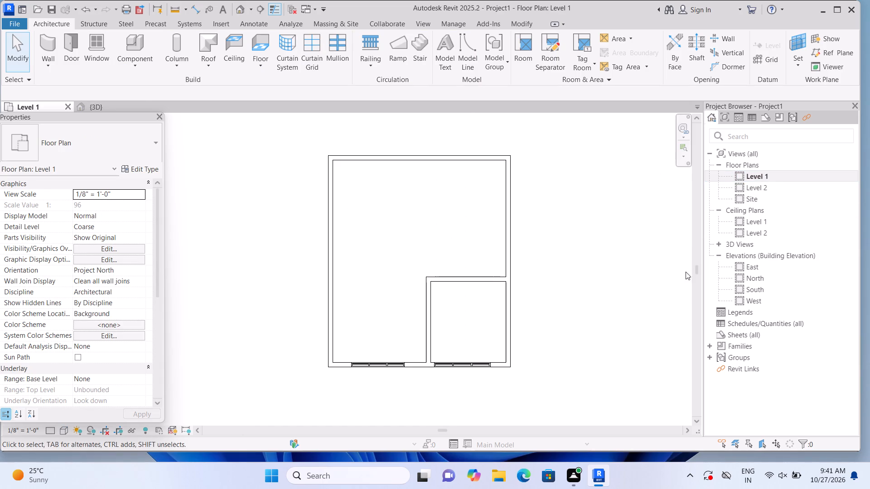
middle_click_drag(557, 288, 532, 269)
middle_click_drag(541, 279, 575, 290)
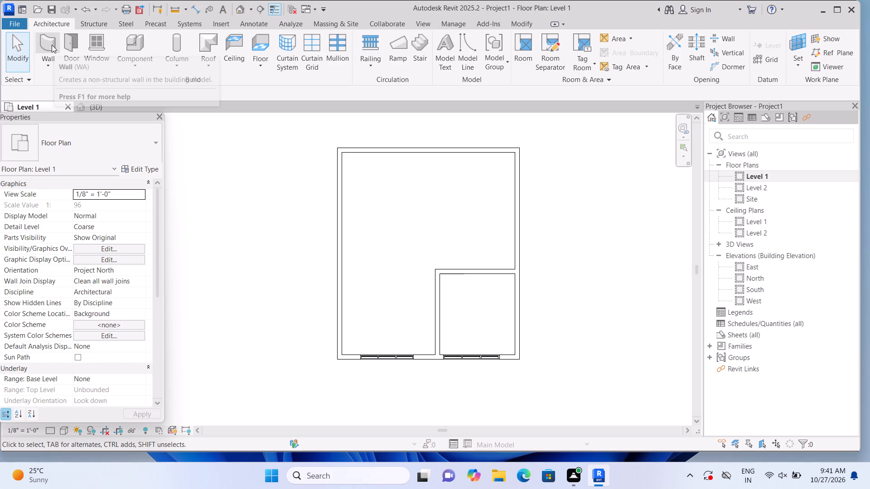
double_click(135, 65)
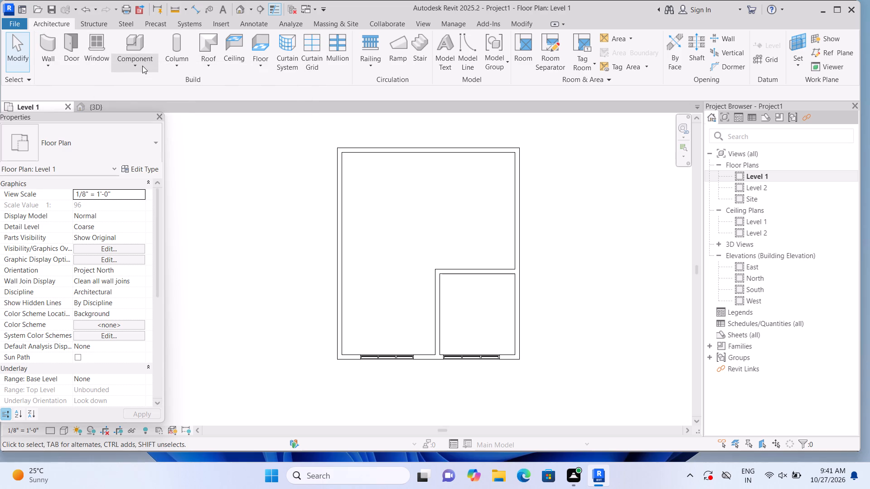
left_click(132, 63)
left_click(150, 106)
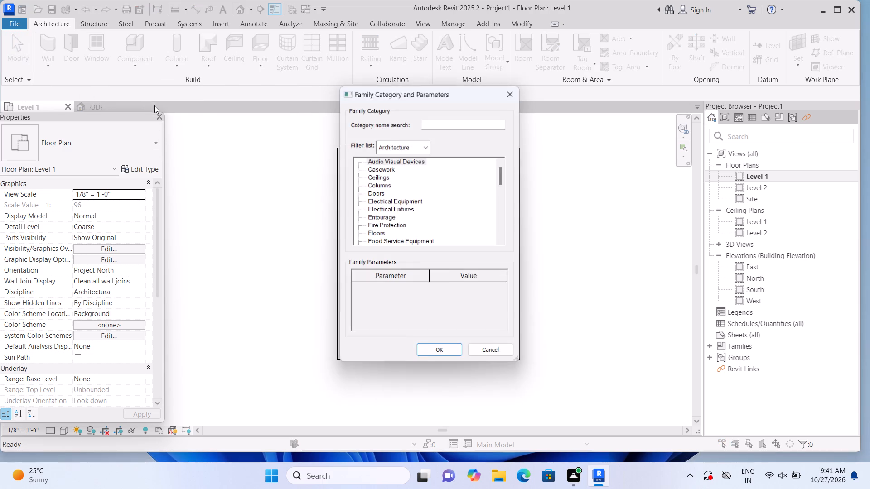
scroll(391, 183, "down", 5)
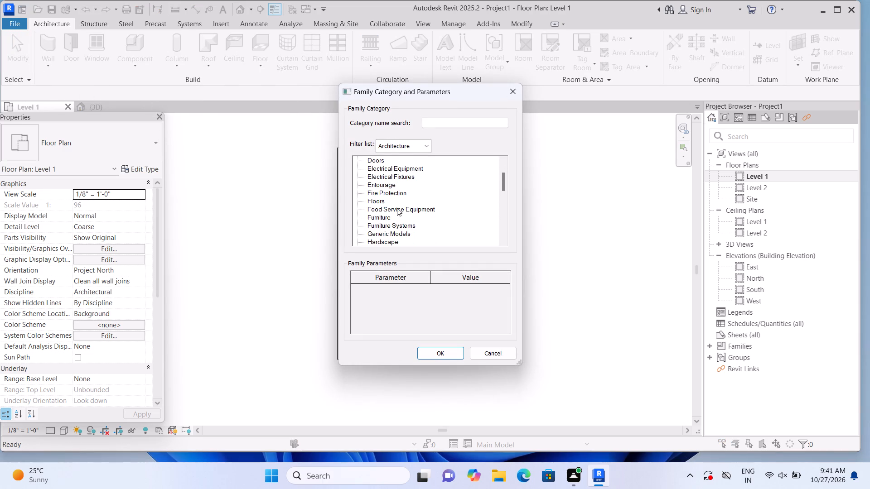
scroll(397, 209, "down", 1)
left_click(401, 215)
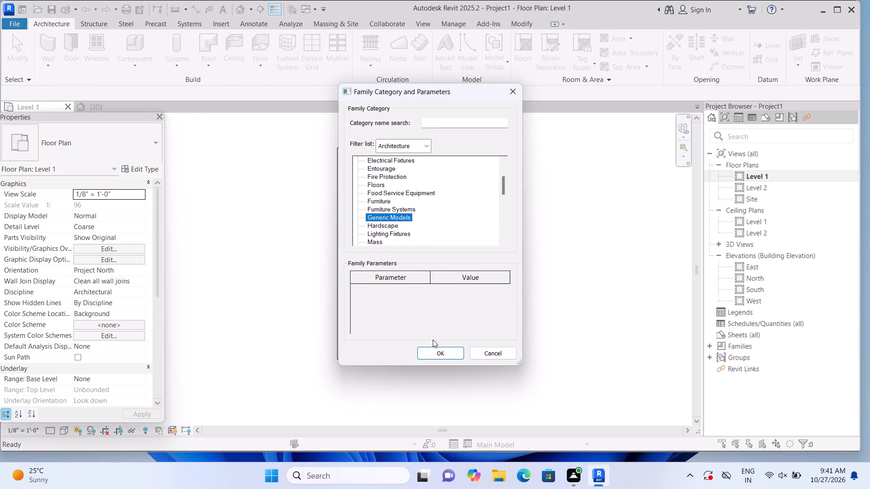
left_click(440, 351)
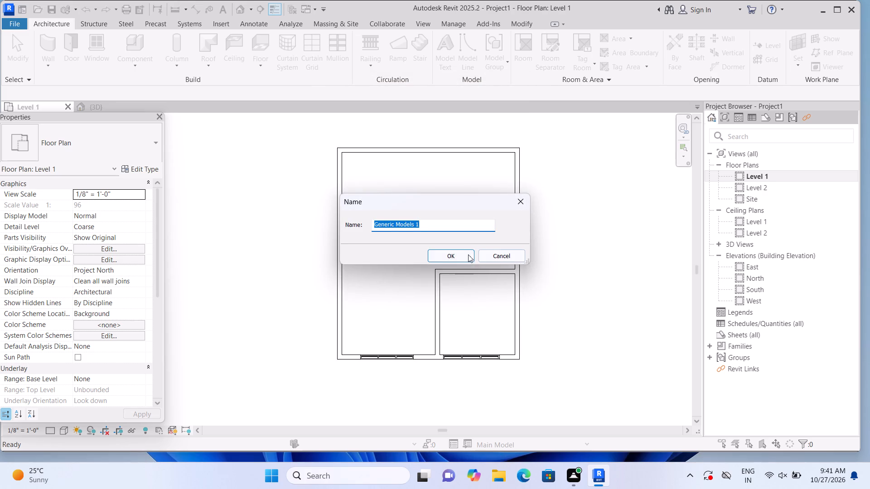
left_click(464, 253)
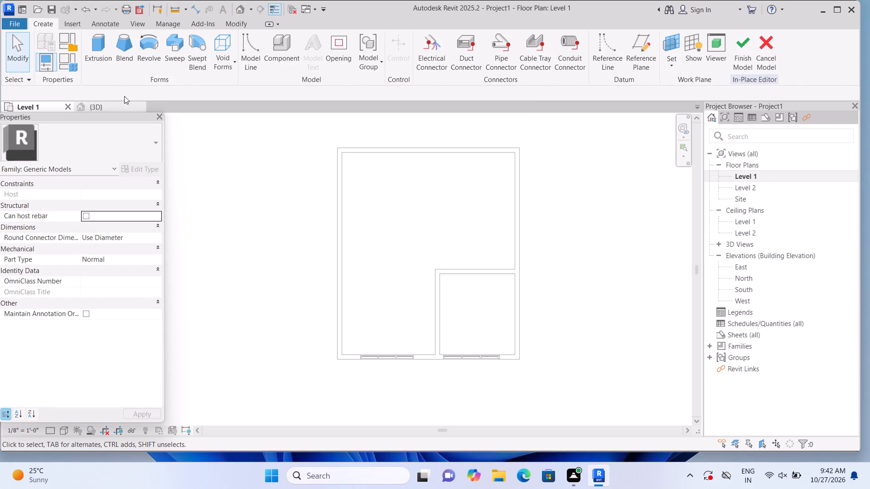
left_click(108, 57)
middle_click_drag(210, 211, 181, 174)
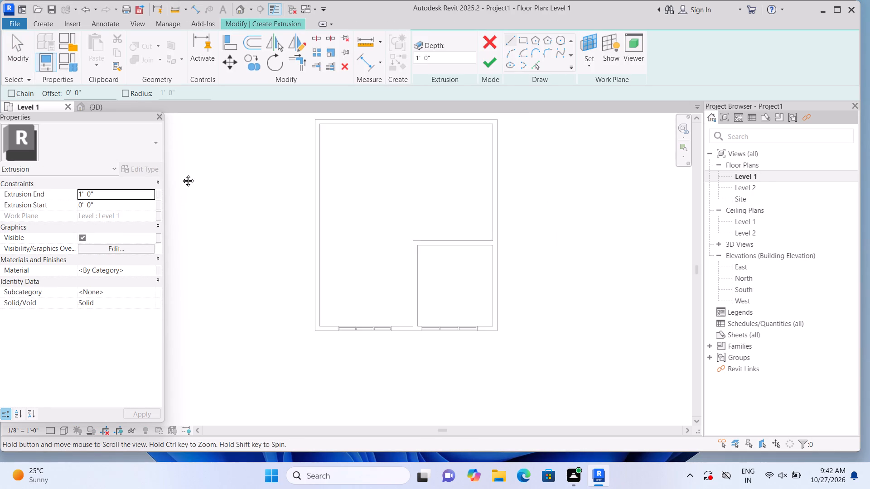
middle_click_drag(181, 174, 178, 169)
middle_click(178, 169)
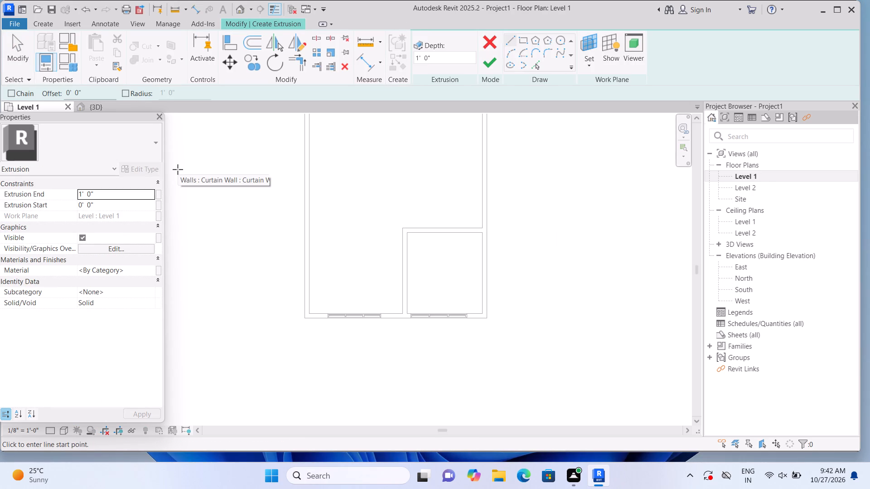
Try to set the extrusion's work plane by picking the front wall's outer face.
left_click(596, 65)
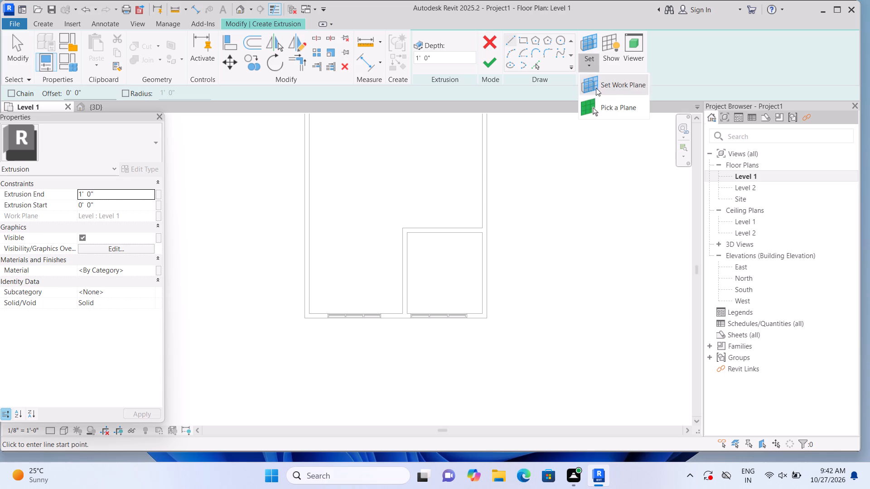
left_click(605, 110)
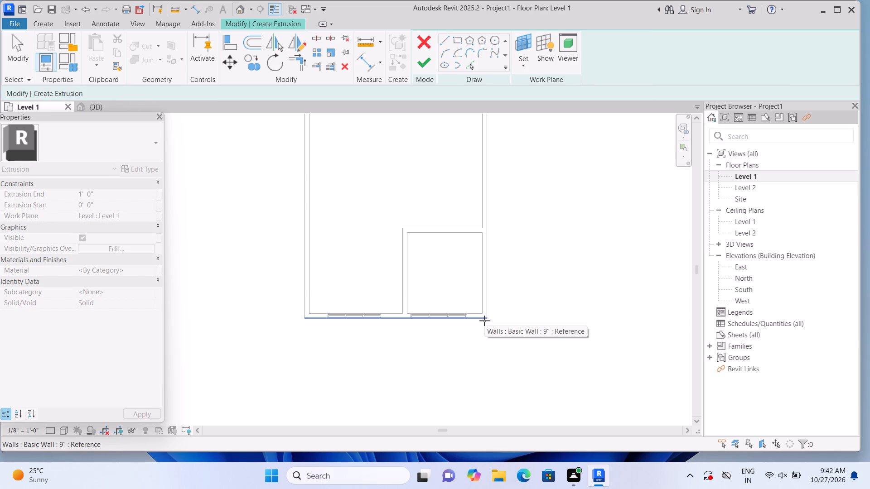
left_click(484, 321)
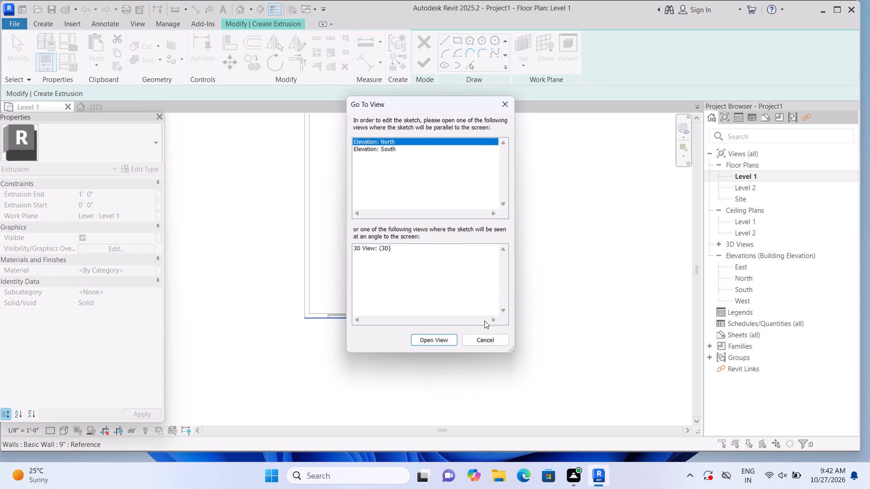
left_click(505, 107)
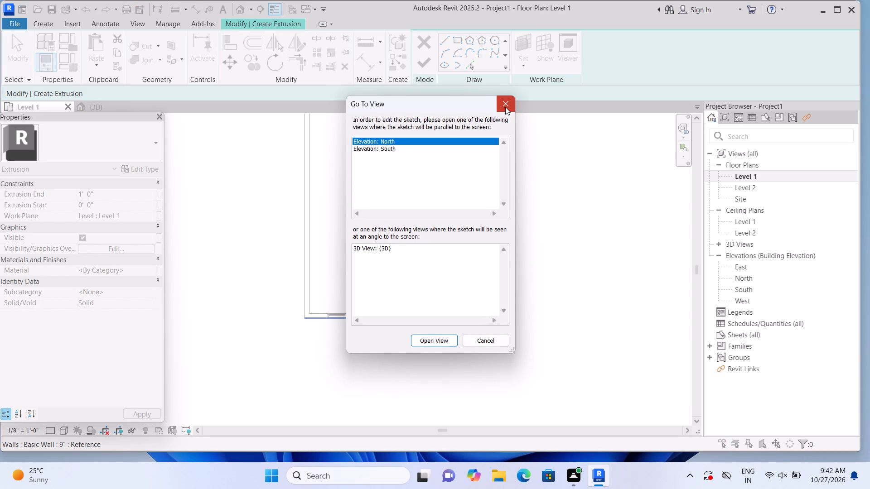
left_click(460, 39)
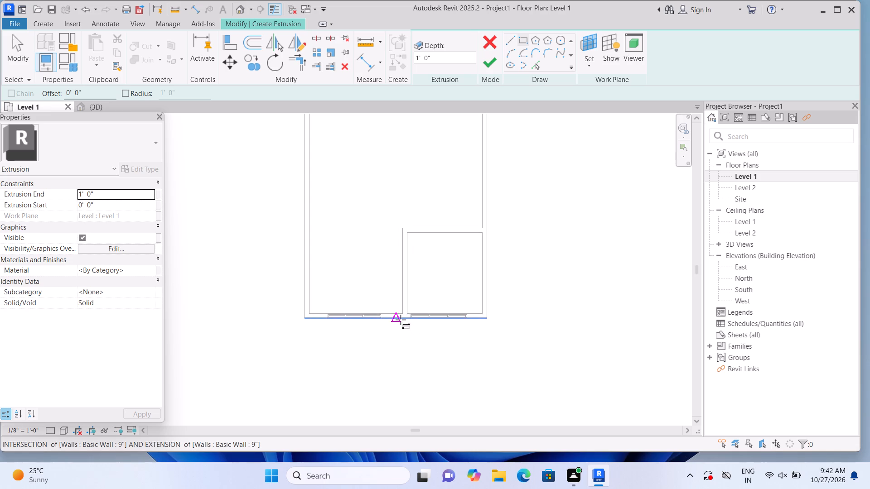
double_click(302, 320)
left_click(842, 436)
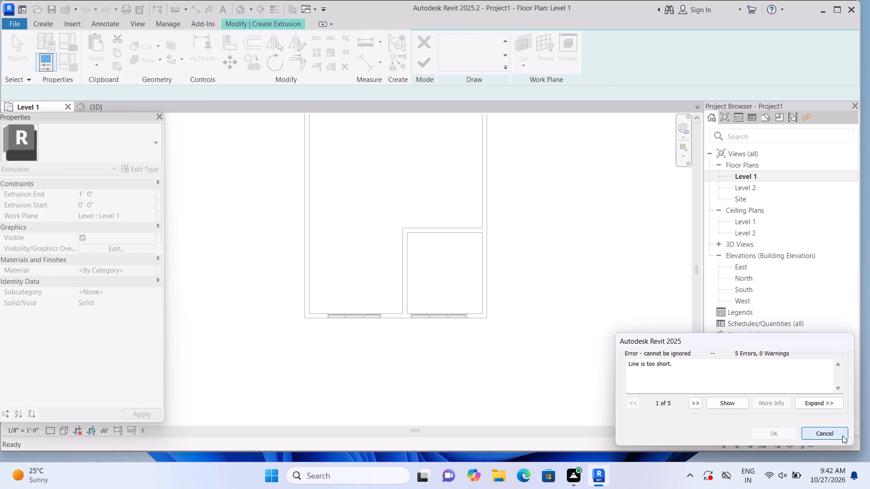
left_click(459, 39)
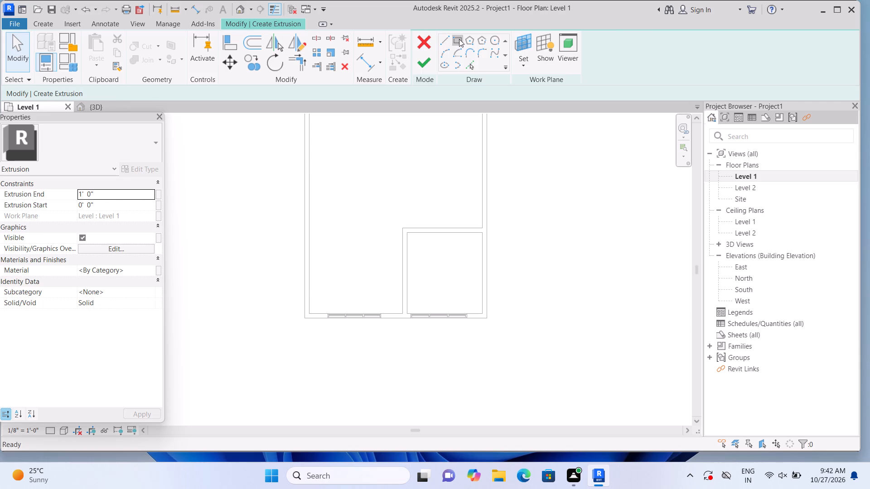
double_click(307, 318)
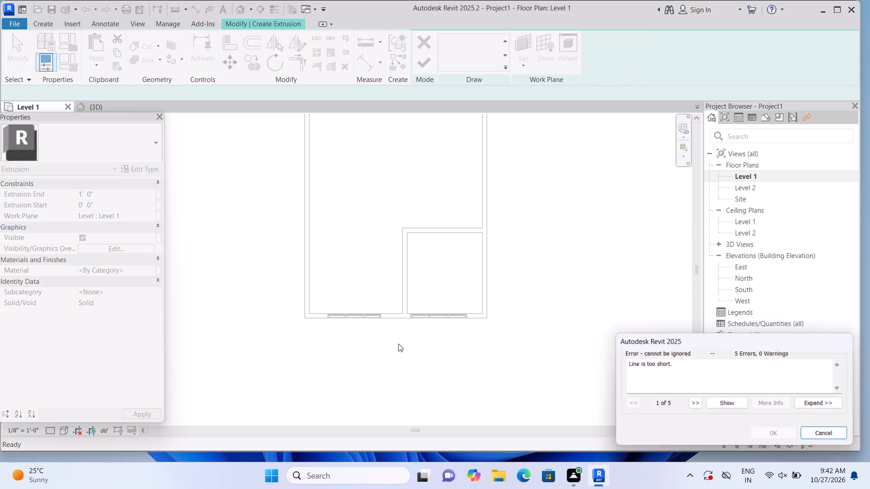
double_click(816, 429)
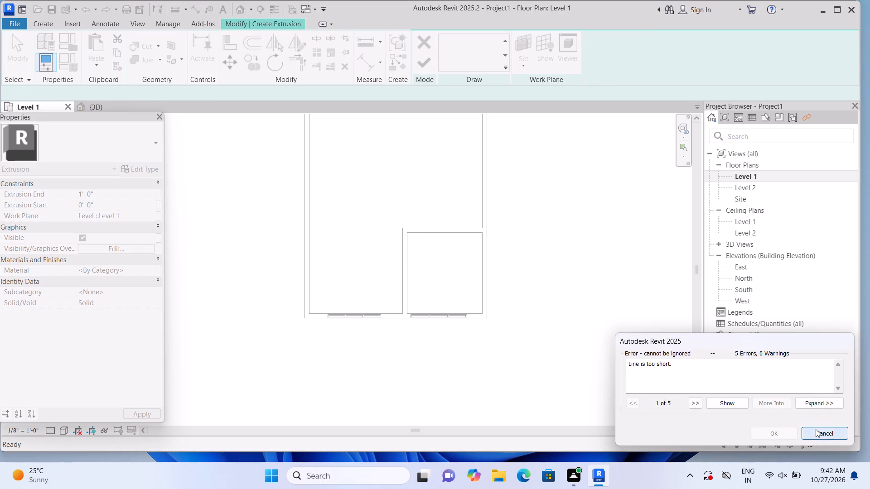
Sketch a 30'-9" wide rectangle outside the front wall, spanning its full length, and finish it as a 1'-0" deep extrusion.
left_click(459, 39)
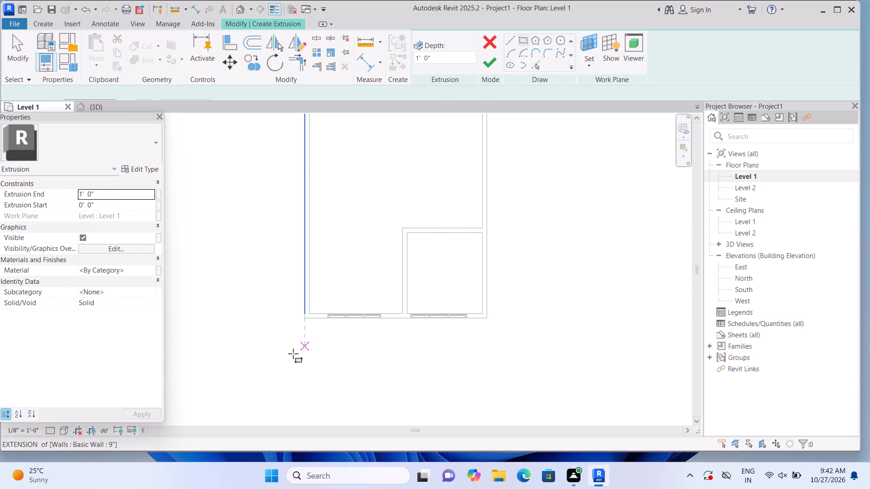
left_click(305, 322)
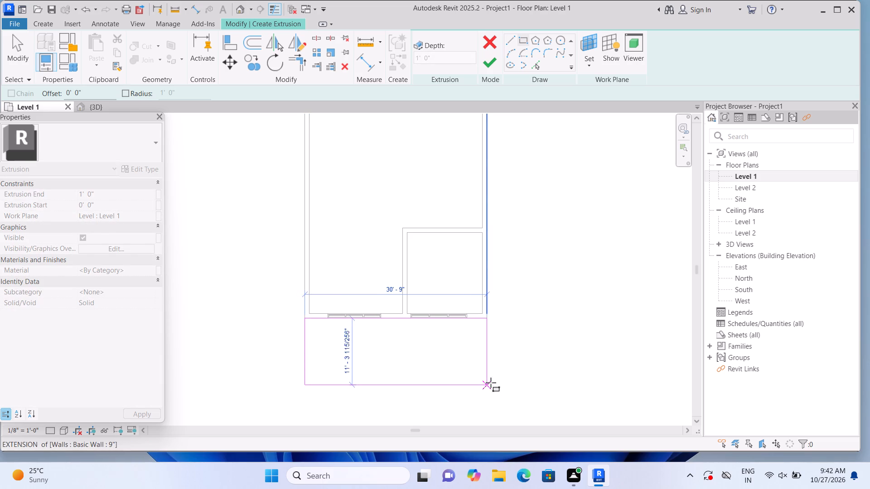
double_click(490, 363)
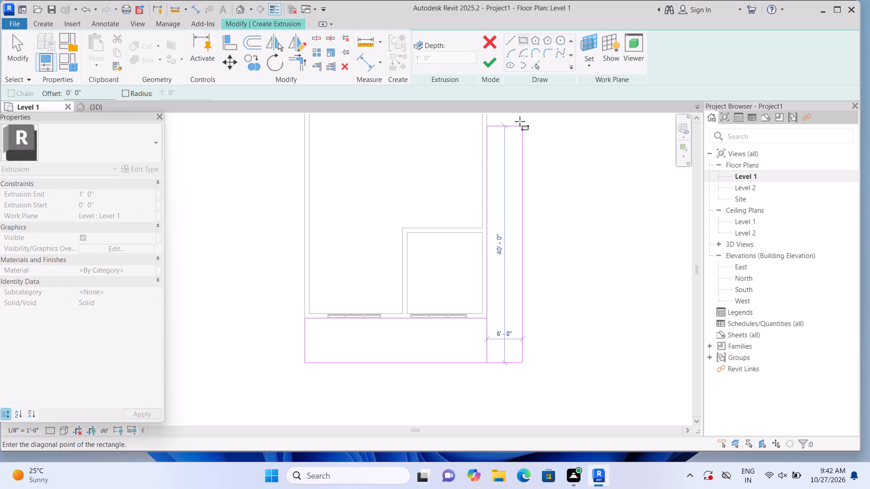
key("Escape")
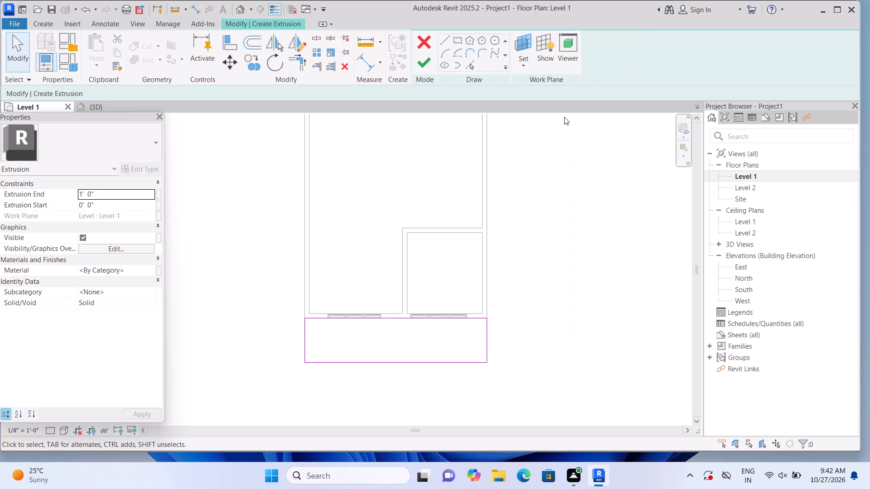
double_click(433, 62)
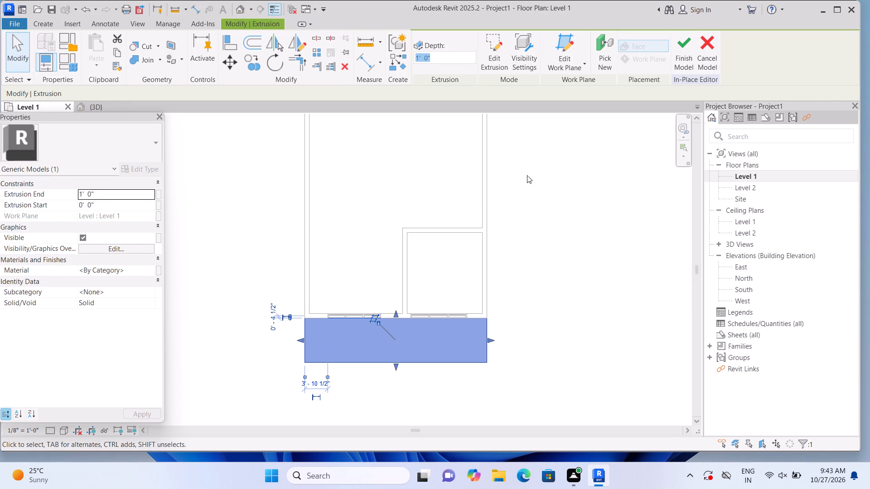
In the 3D view, stretch the extruded slab's front face farther out from the front wall.
double_click(239, 7)
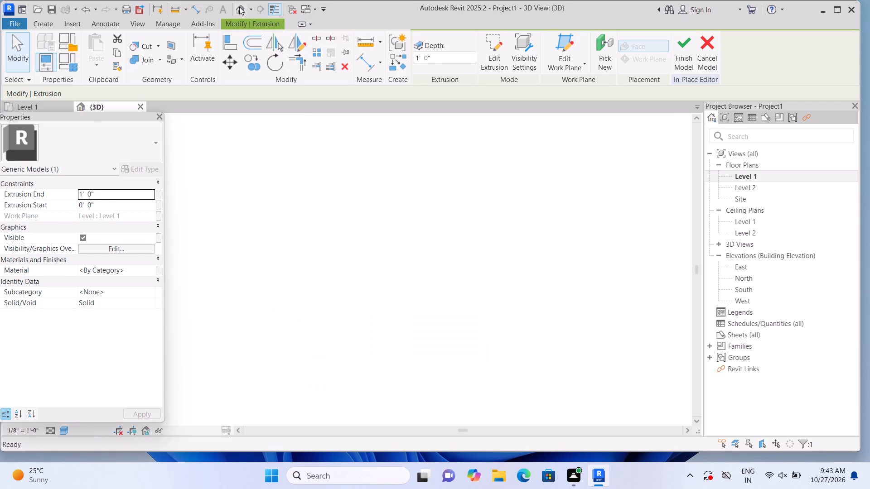
scroll(363, 235, "down", 1)
scroll(378, 364, "up", 1)
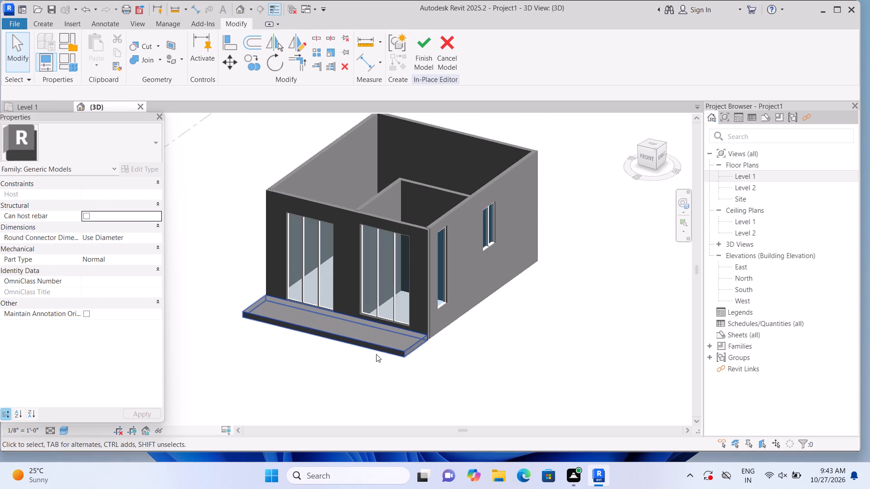
scroll(376, 354, "up", 1)
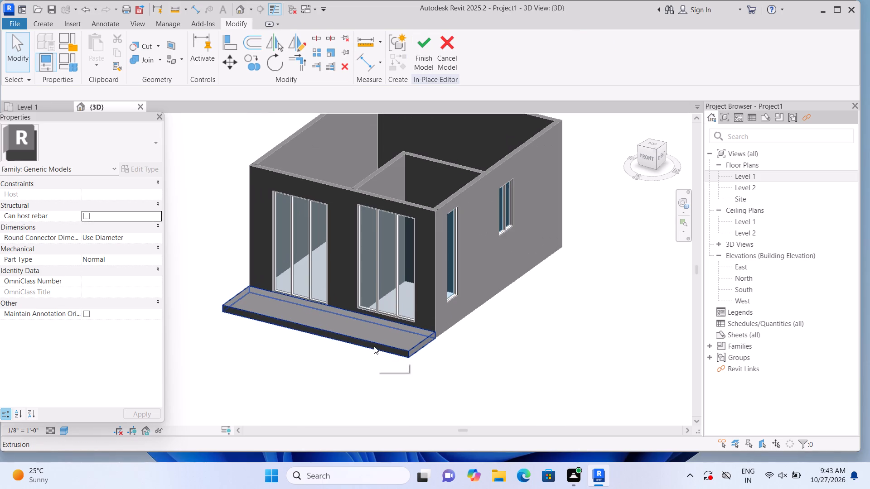
left_click(374, 346)
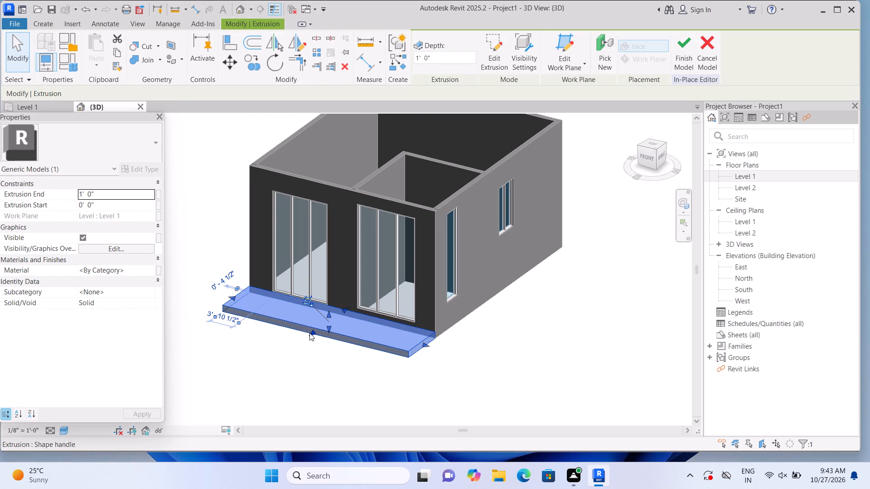
left_click_drag(309, 333, 304, 343)
left_click(304, 343)
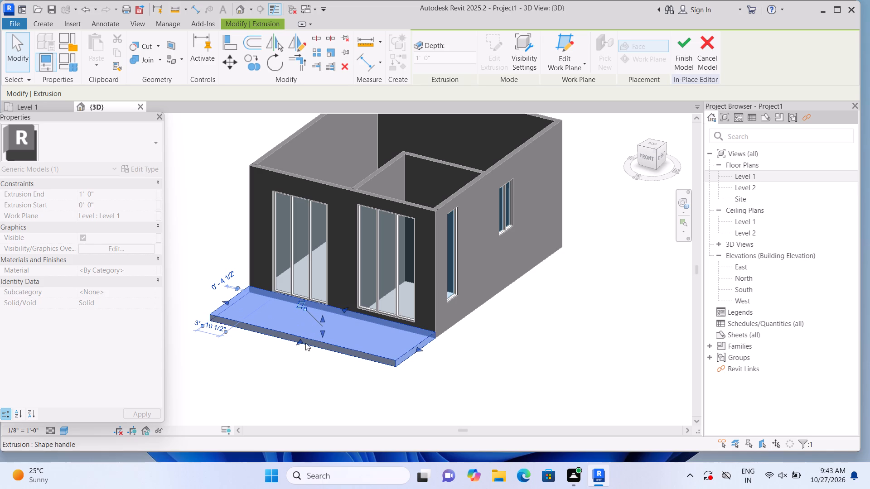
Start another extrusion with its work plane set to the front slab's underside, and choose the Rectangle sketch tool.
scroll(304, 393, "up", 1)
double_click(304, 392)
scroll(308, 393, "down", 2)
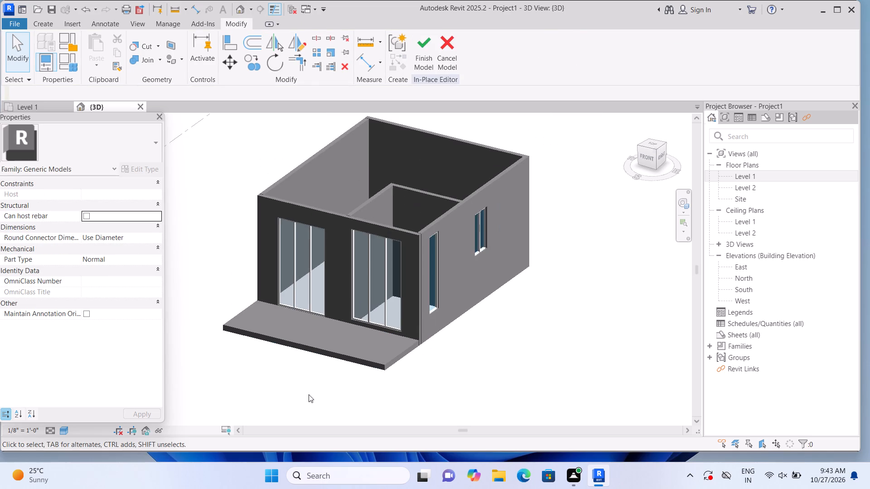
scroll(310, 397, "up", 1)
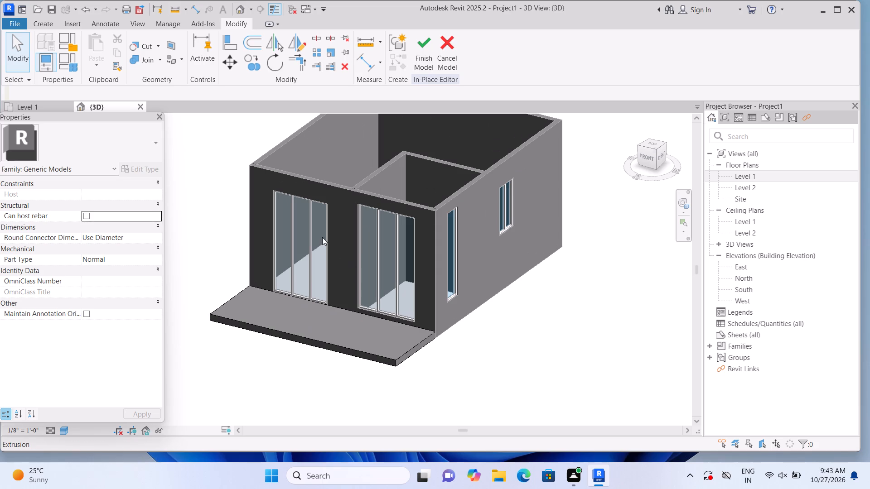
double_click(51, 27)
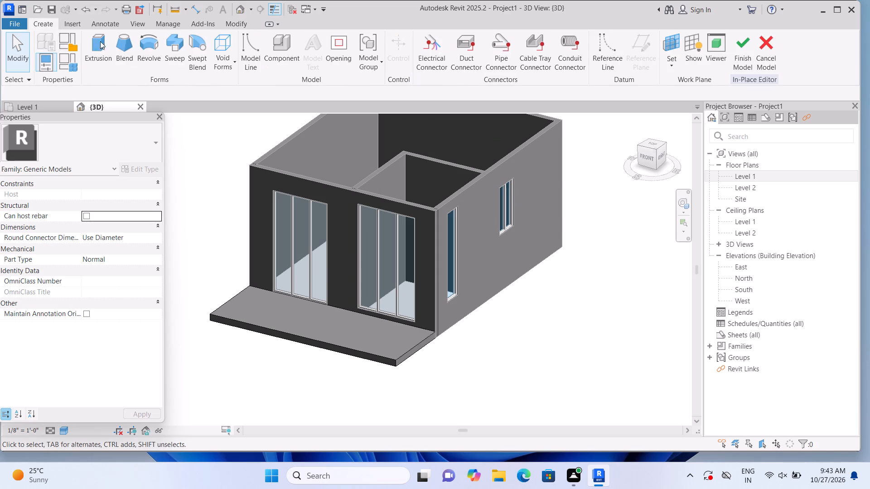
left_click(111, 41)
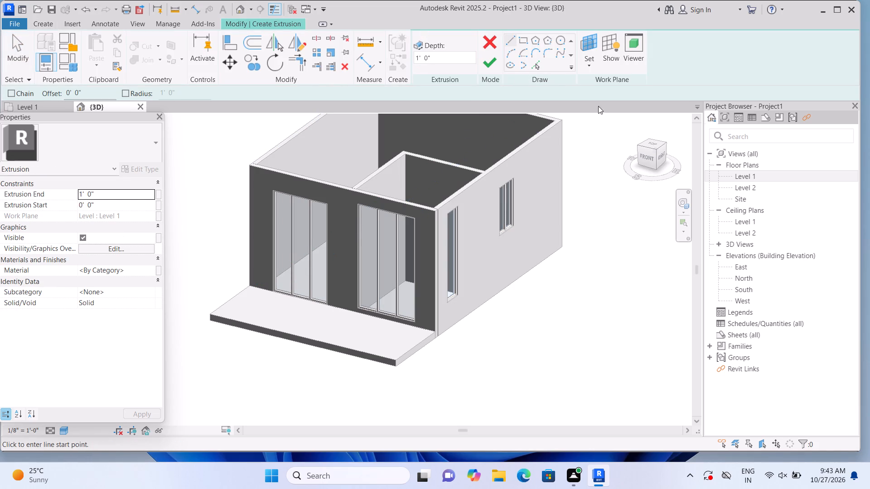
double_click(591, 65)
left_click(588, 64)
left_click(602, 111)
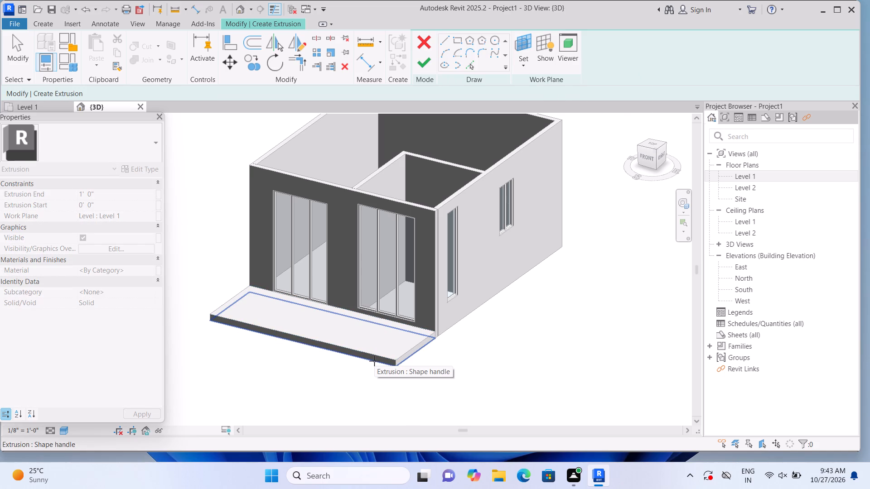
double_click(374, 361)
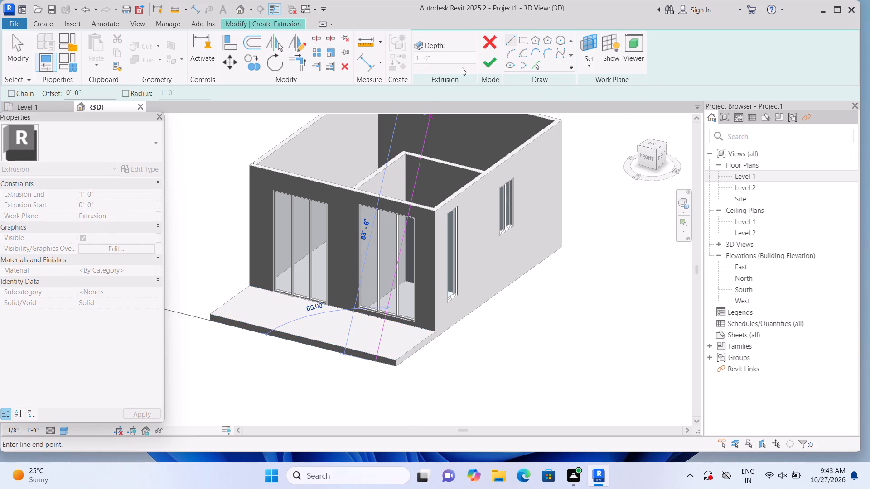
left_click(529, 34)
left_click(527, 37)
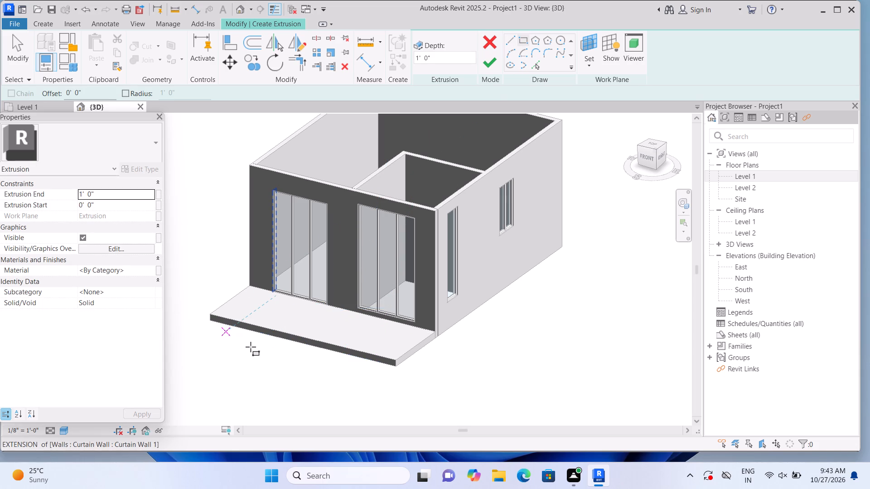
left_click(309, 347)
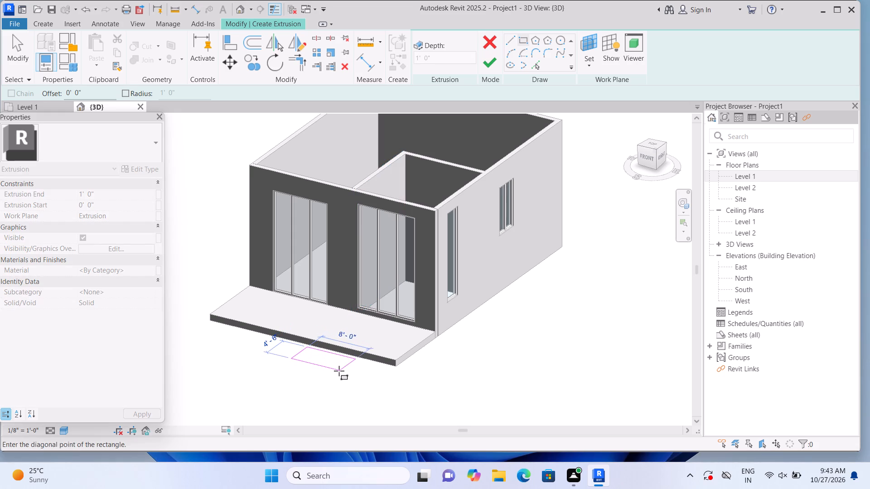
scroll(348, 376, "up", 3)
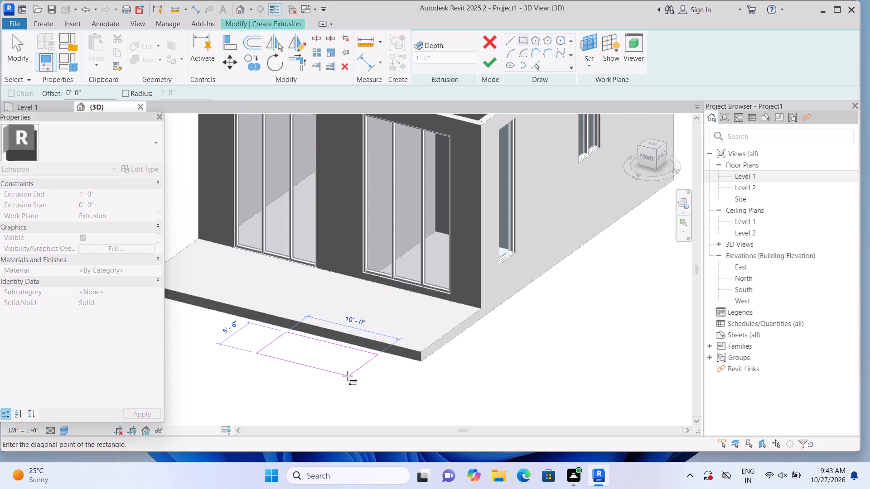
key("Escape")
Sketch a rectangle about 14'-3" by 2'-10" outward from the slab's front edge, ending at its corner, and finish the 1'-0" deep extrusion.
scroll(300, 338, "up", 1)
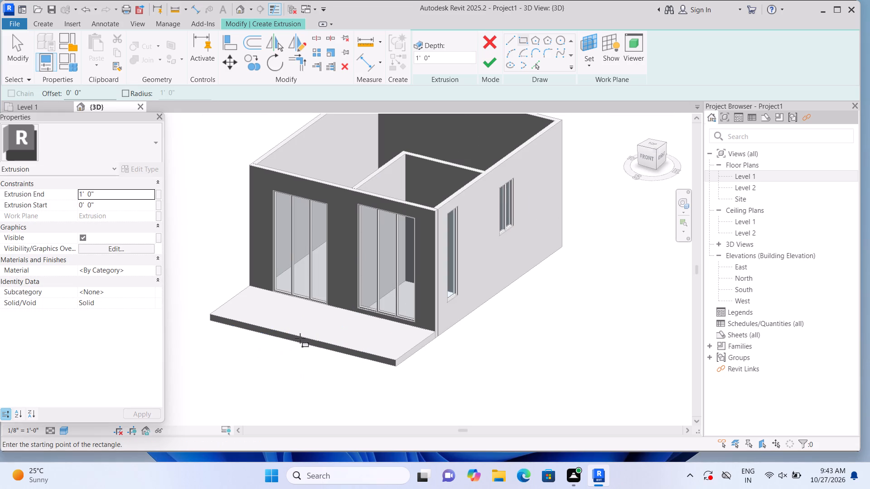
scroll(301, 342, "up", 1)
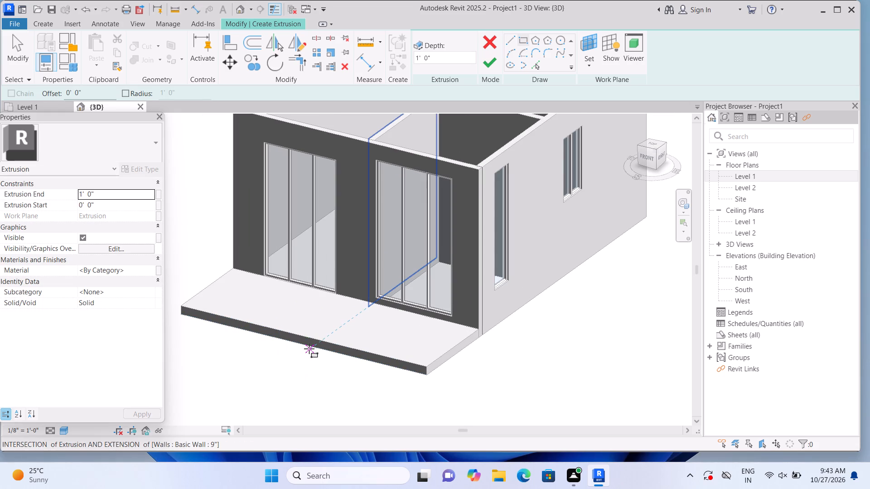
scroll(309, 349, "up", 2)
left_click(313, 345)
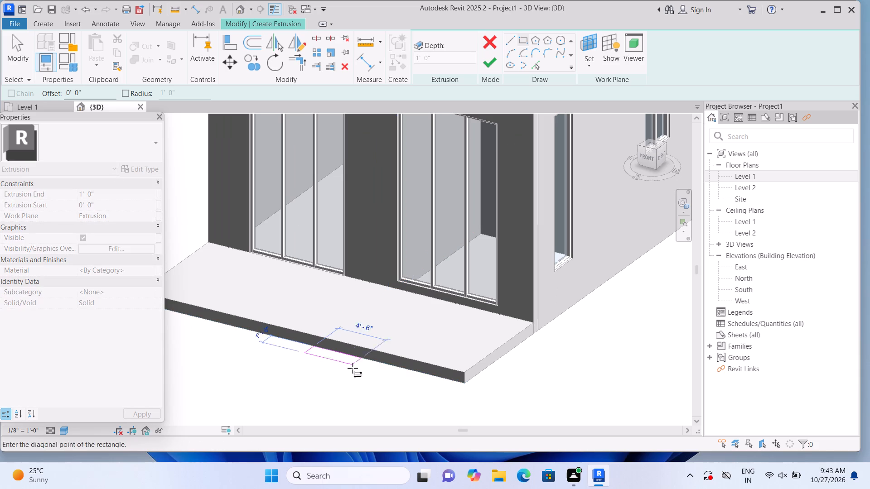
middle_click_drag(406, 391, 378, 345)
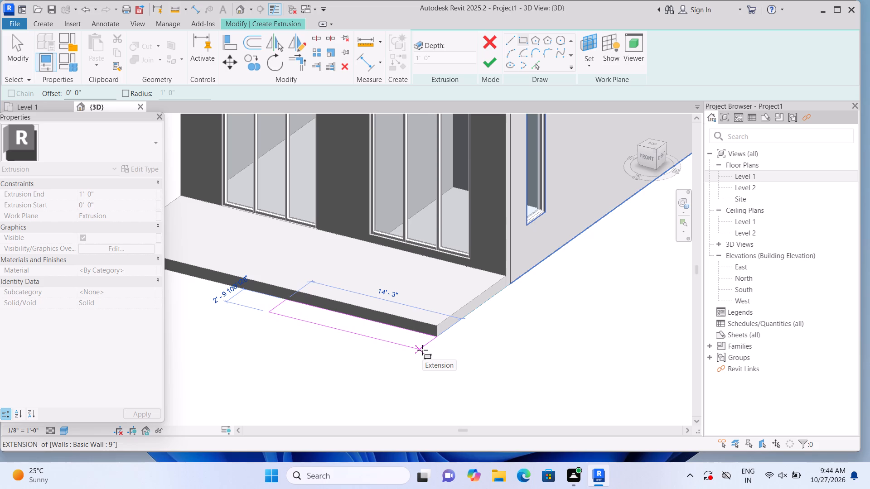
left_click(422, 350)
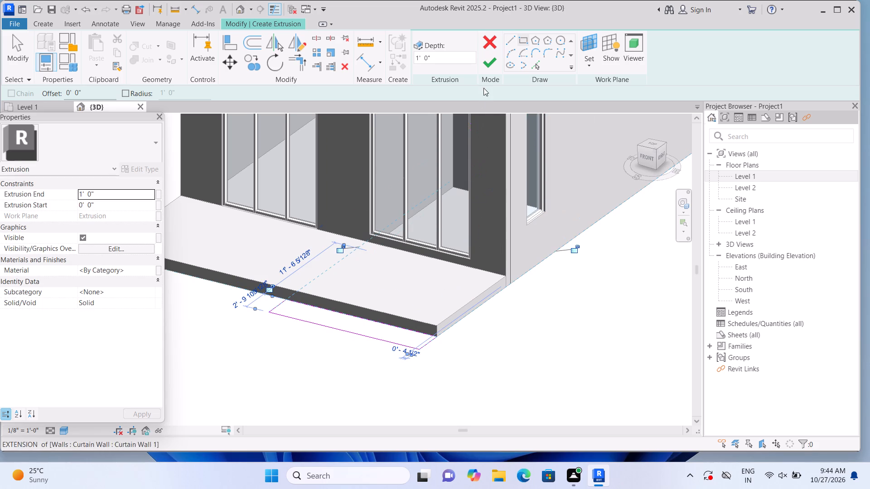
left_click(483, 64)
scroll(573, 326, "down", 1)
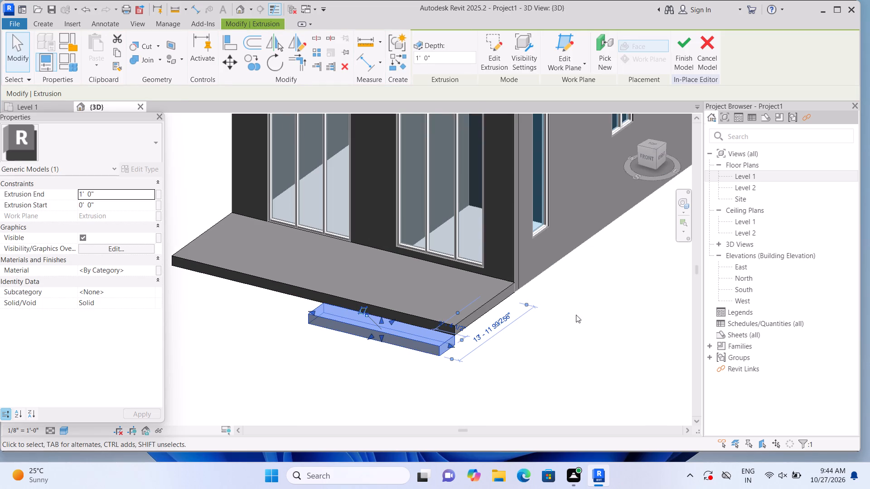
left_click(575, 359)
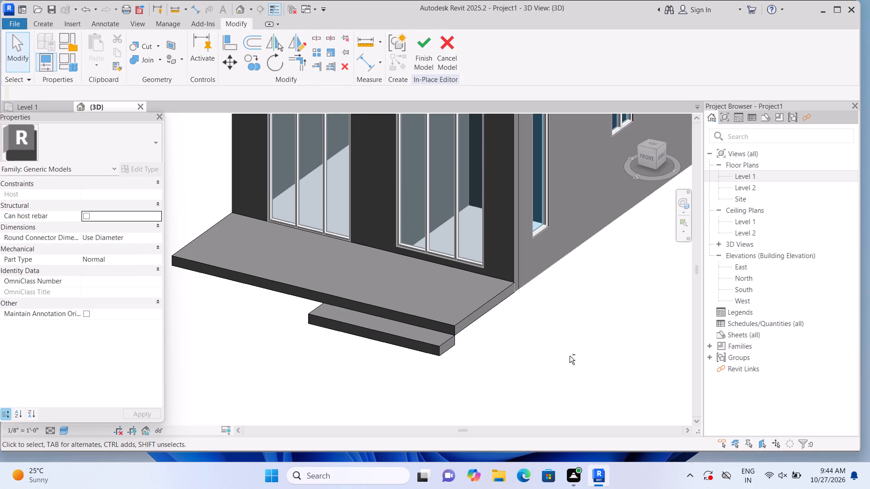
Start a third extrusion and pick the front slab's underside as its work plane.
middle_click_drag(631, 307, 554, 341, "shift")
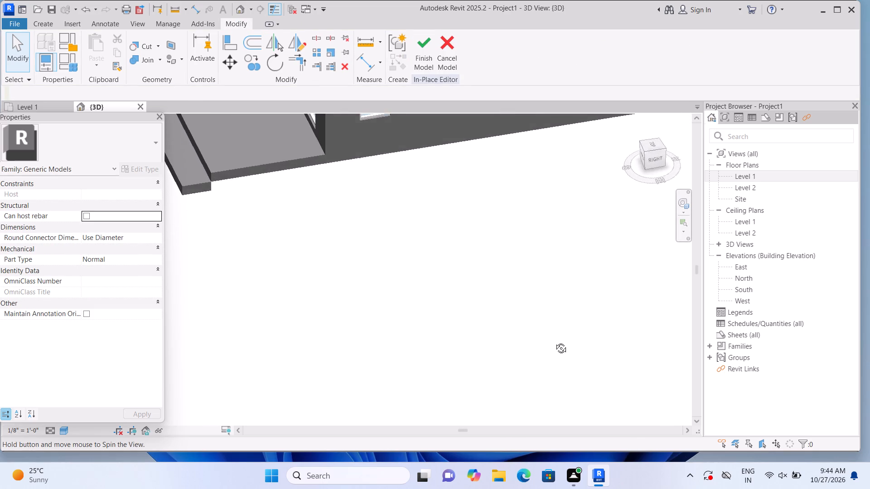
middle_click_drag(554, 341, 645, 301, "shift")
scroll(600, 312, "down", 2)
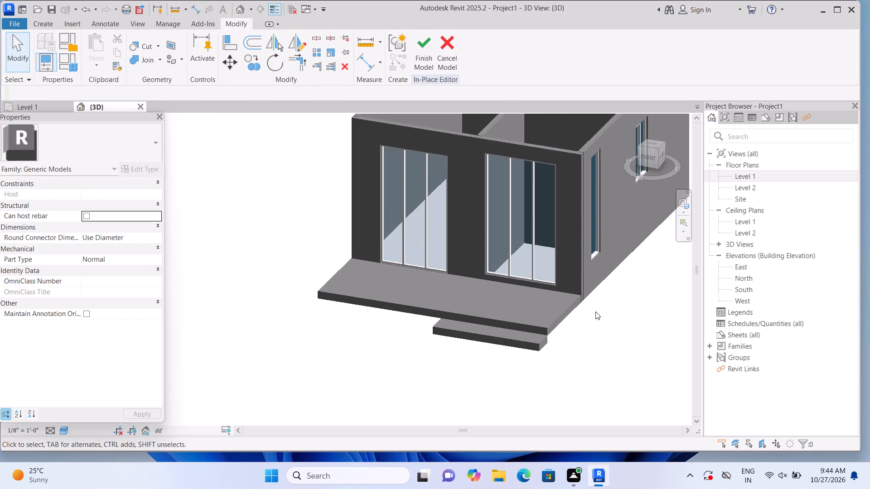
scroll(599, 312, "down", 3)
middle_click_drag(619, 304, 575, 310)
scroll(573, 308, "up", 4)
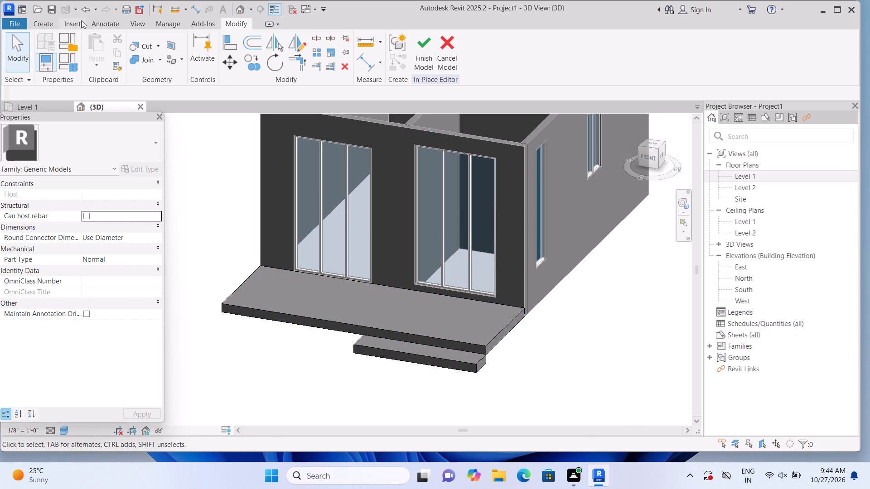
left_click(55, 22)
left_click(103, 38)
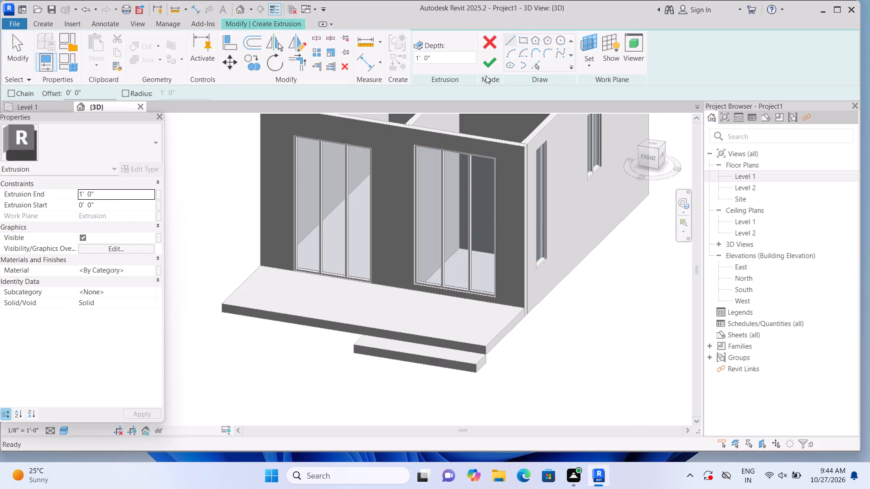
left_click(594, 65)
left_click(598, 110)
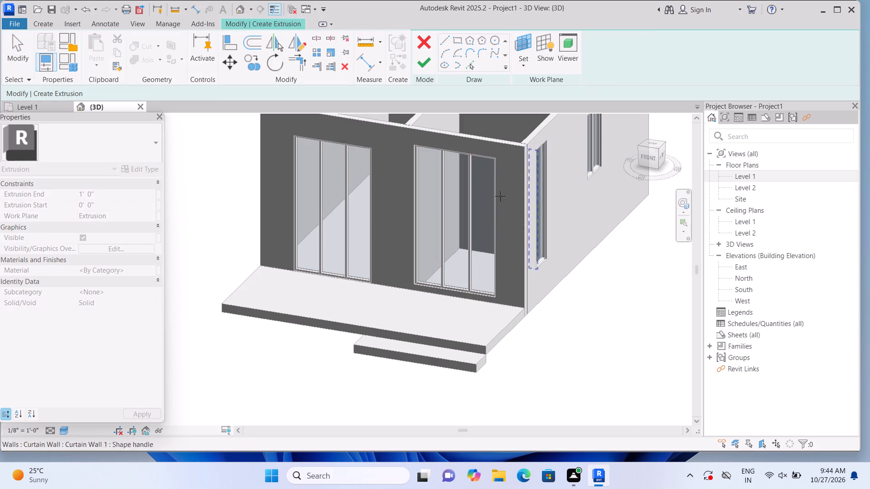
left_click(307, 326)
Sketch an 18'-6" by 4'-6" rectangle from the lower step's inner corner past the slab's other end and finish the 1'-0" deep extrusion.
left_click(524, 44)
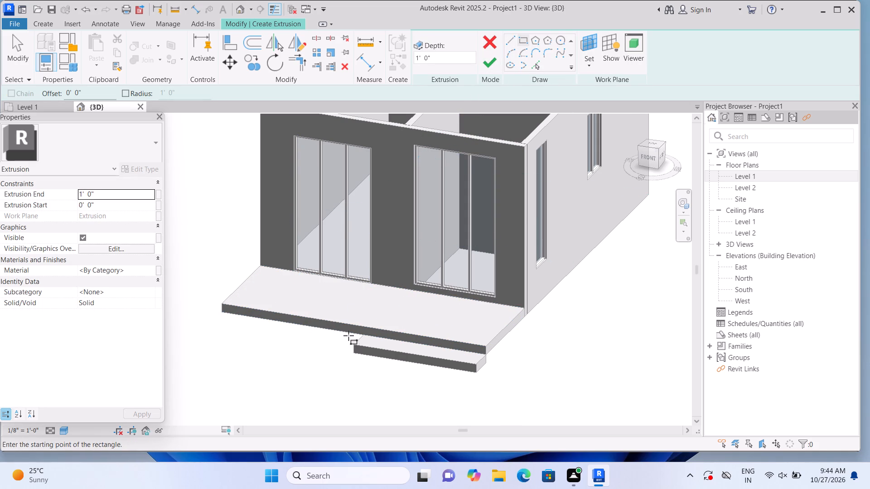
middle_click_drag(246, 347, 252, 352, "shift")
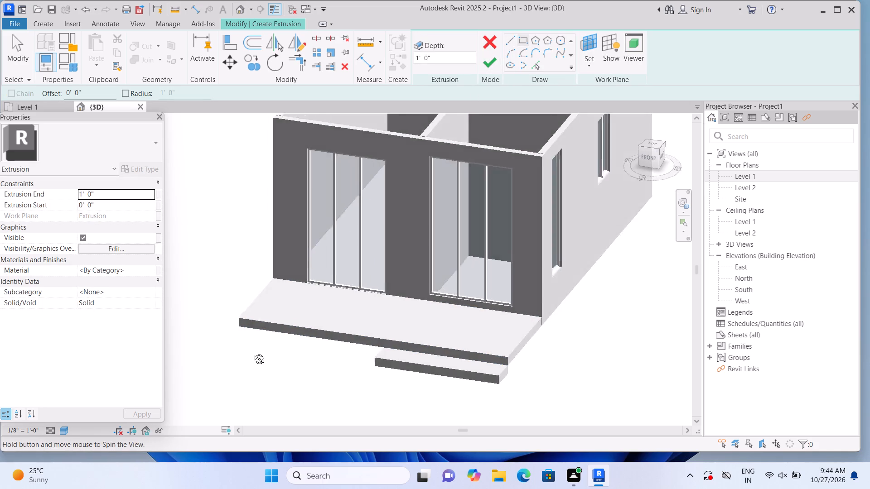
middle_click_drag(252, 352, 295, 355, "shift")
middle_click_drag(294, 328, 190, 233)
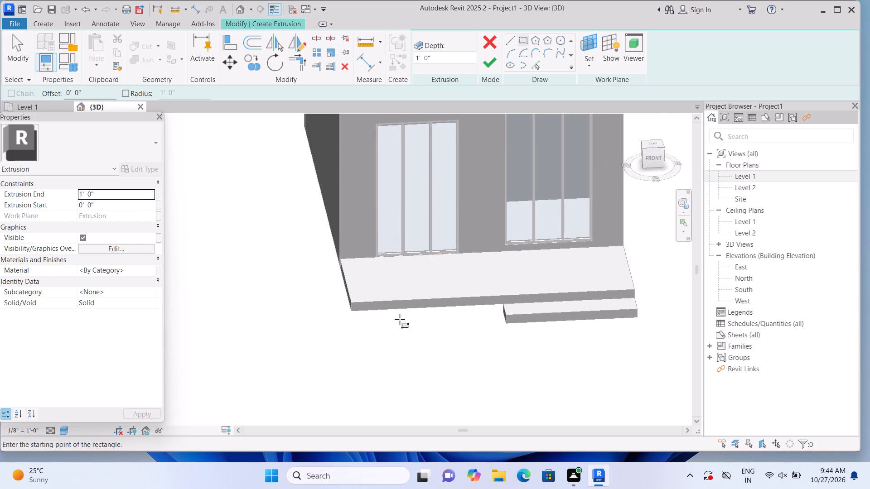
left_click(504, 305)
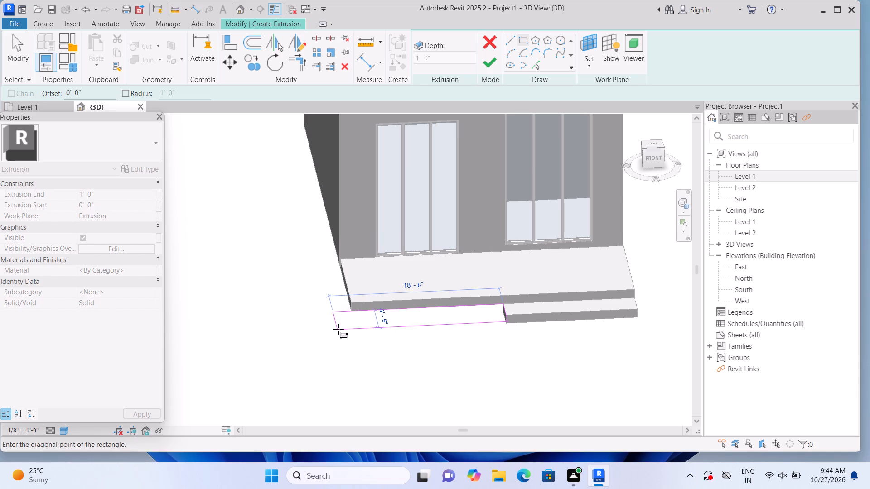
left_click(338, 329)
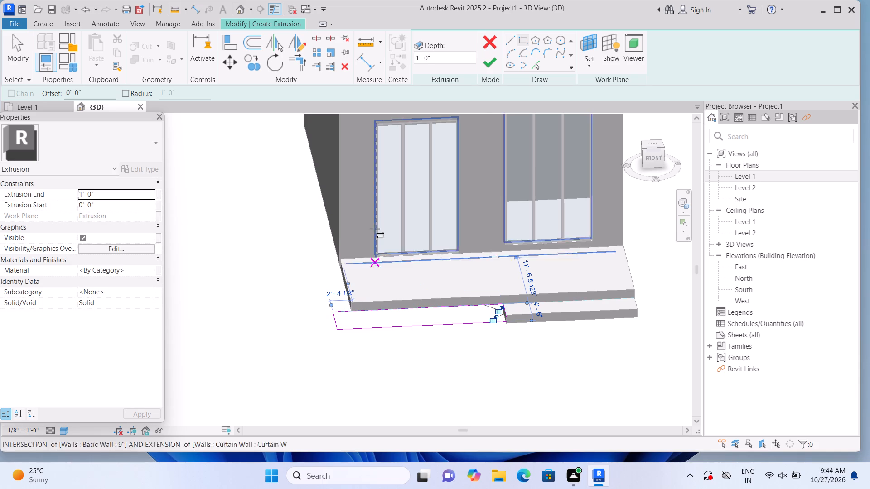
left_click(493, 63)
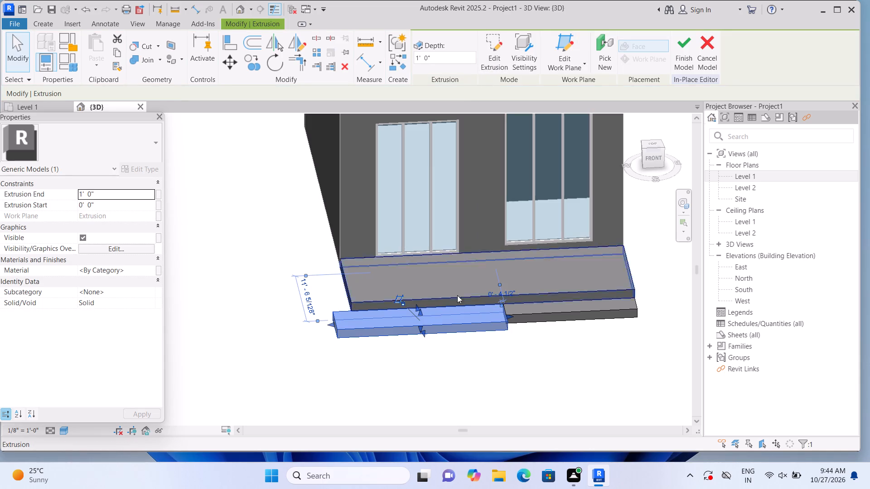
Adjust the new block's rear face to 10'-6" from the front wall reference and stretch its top face up above the slab.
left_click_drag(416, 305, 420, 286)
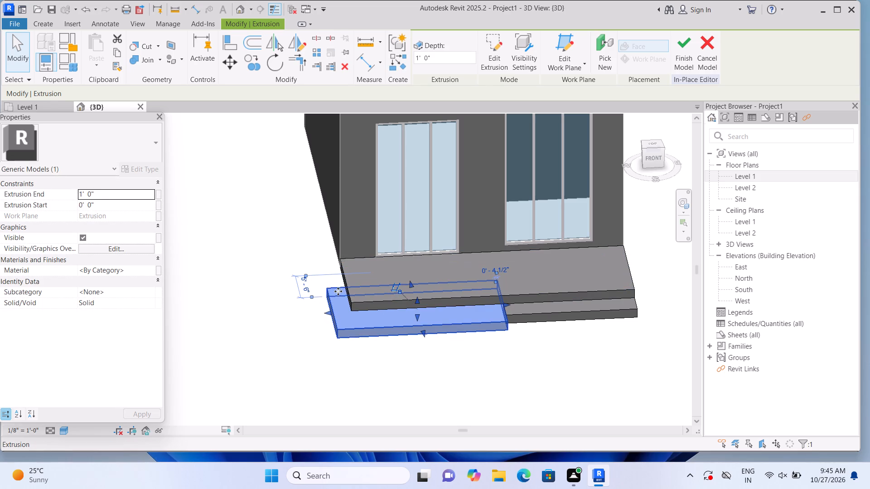
left_click_drag(410, 280, 423, 307)
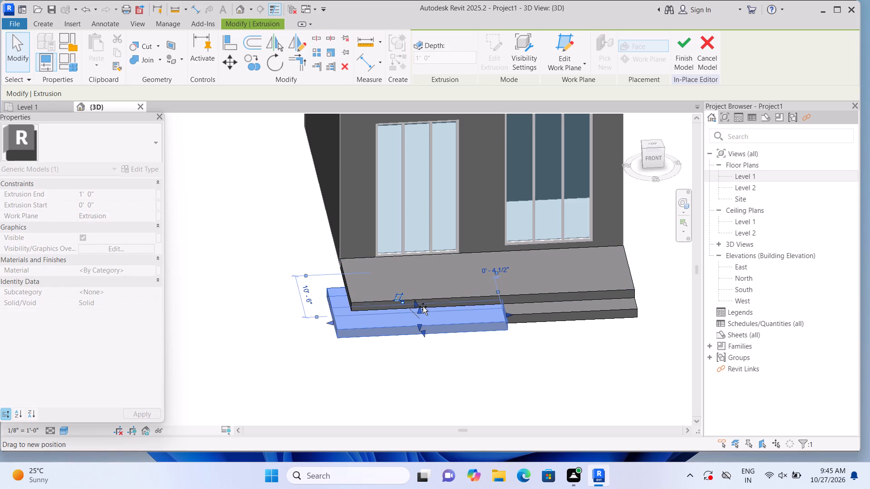
left_click_drag(423, 307, 423, 307)
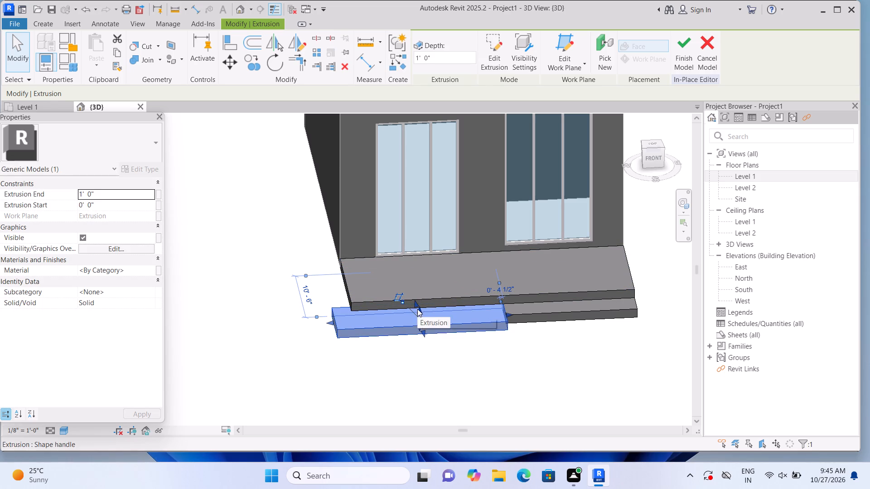
left_click_drag(420, 310, 429, 284)
left_click(451, 357)
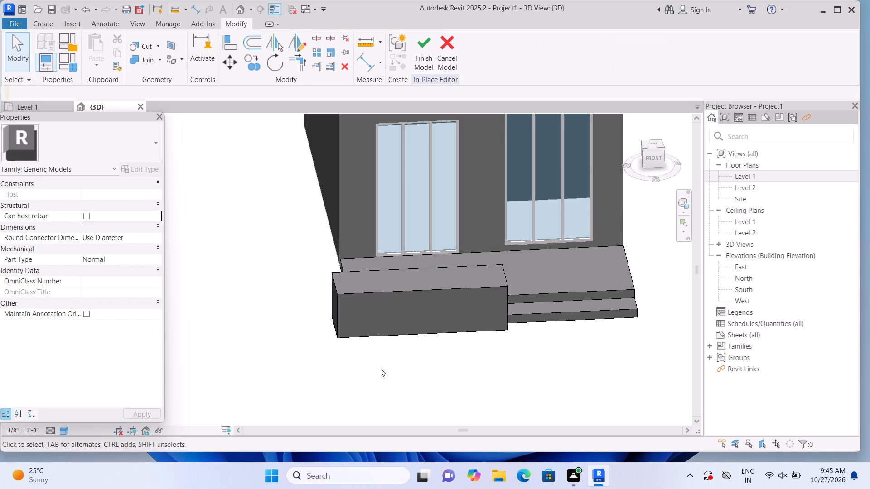
Examine the raised block and its junction with the front slab from the building's side.
middle_click_drag(341, 364, 371, 377, "shift")
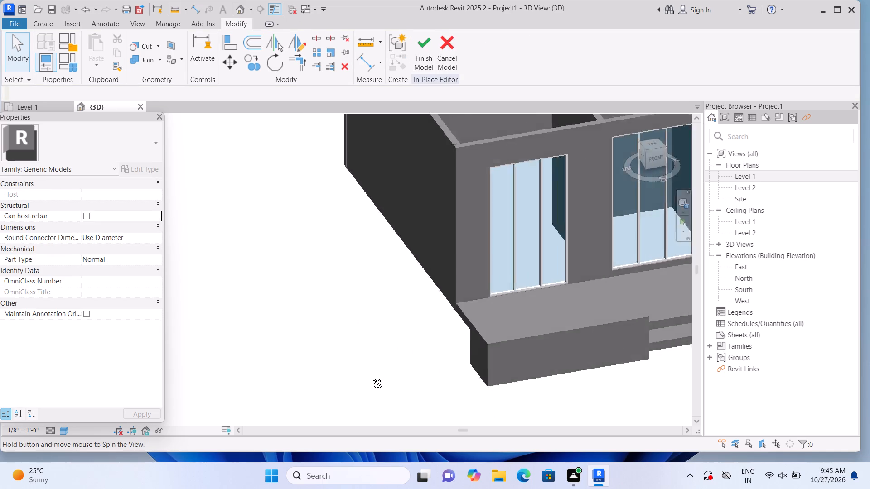
middle_click_drag(371, 377, 374, 377, "shift")
middle_click_drag(330, 317, 394, 357, "shift")
middle_click_drag(430, 303, 164, 267)
middle_click_drag(412, 355, 340, 328)
middle_click(234, 301)
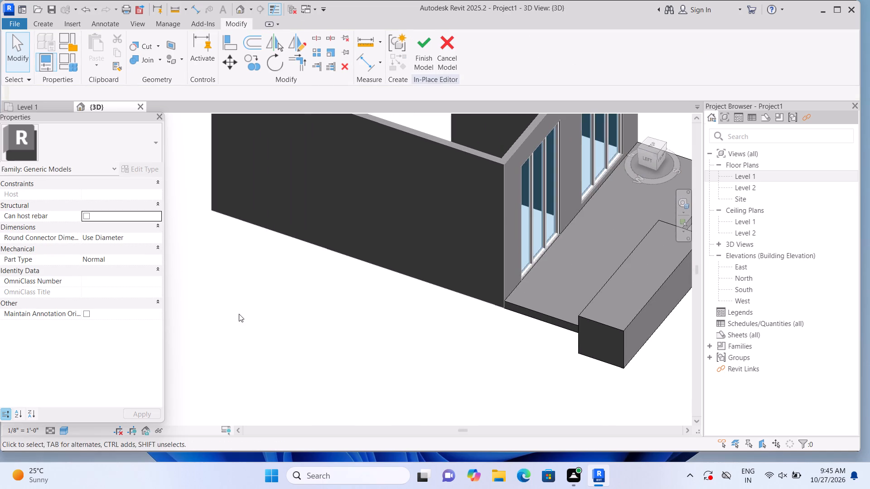
middle_click_drag(301, 350, 362, 371, "shift")
middle_click_drag(399, 353, 150, 413)
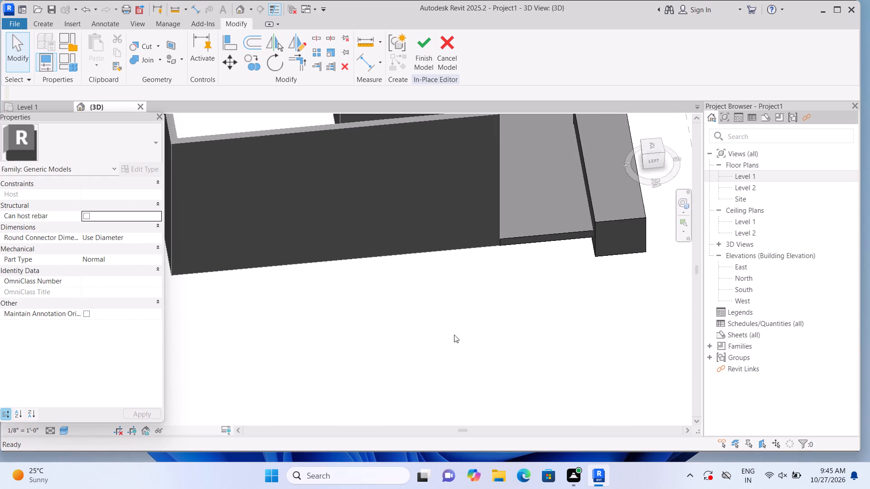
Move the raised front block's inner face outward to about 11'-6" from the front wall reference.
middle_click_drag(516, 316, 390, 347)
middle_click(390, 347)
scroll(406, 367, "down", 3)
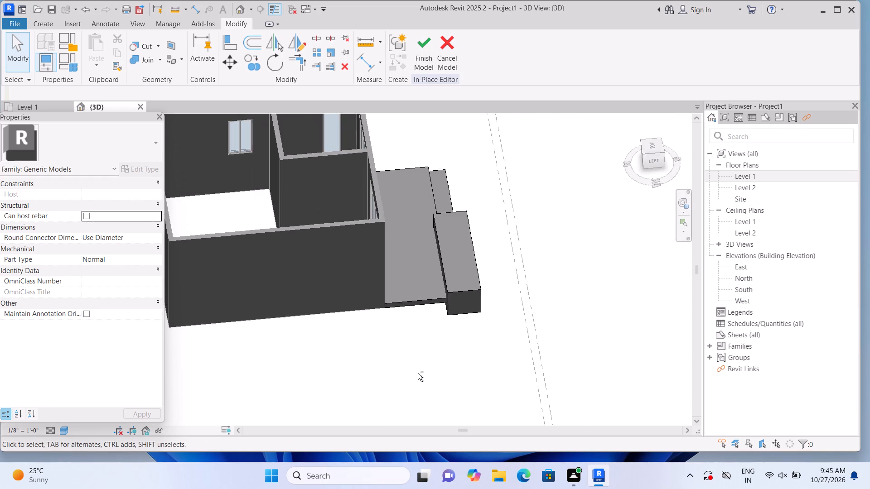
middle_click_drag(416, 375, 400, 347, "shift")
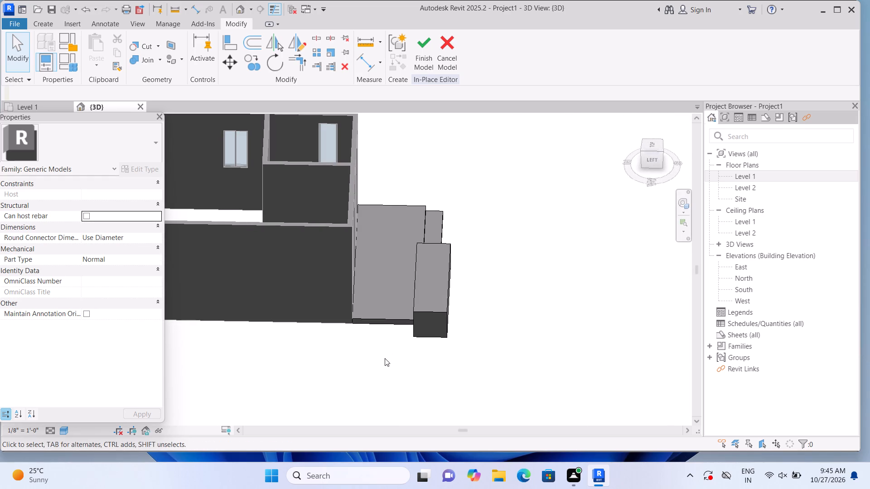
middle_click(400, 361)
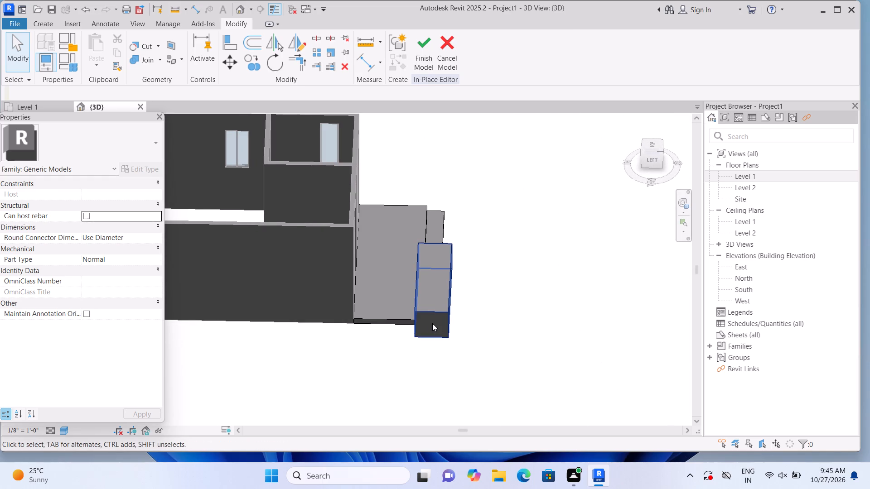
left_click(431, 322)
left_click_drag(413, 288, 426, 288)
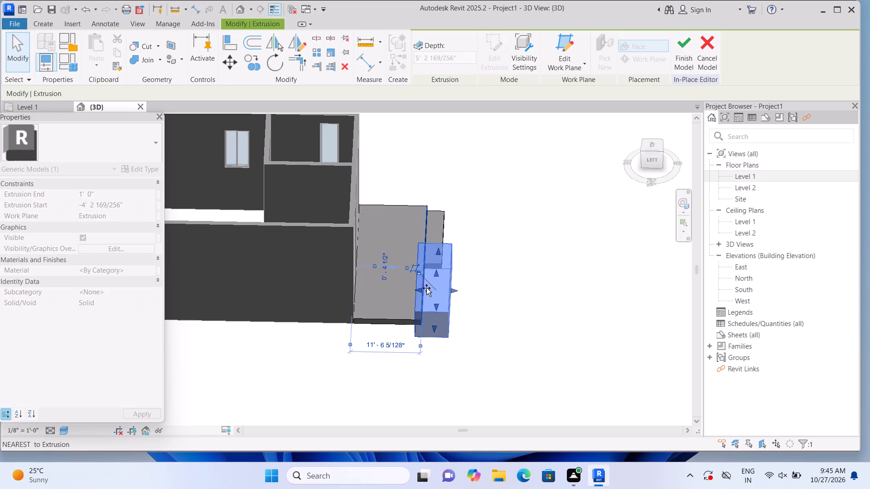
left_click_drag(426, 288, 427, 288)
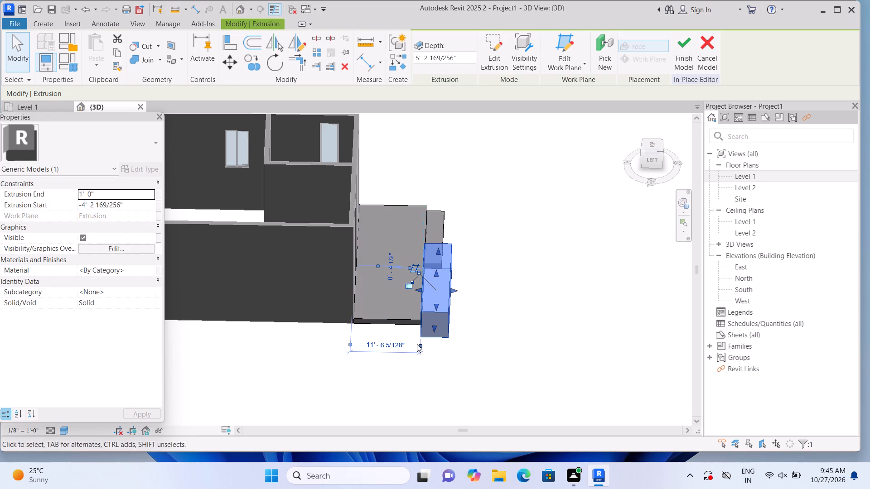
double_click(443, 362)
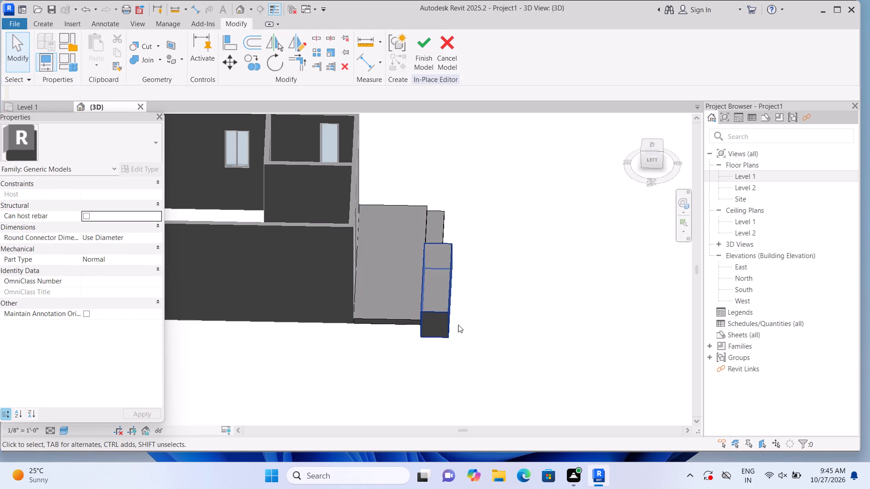
Set the raised front block's extrusion end to 5".
left_click(439, 315)
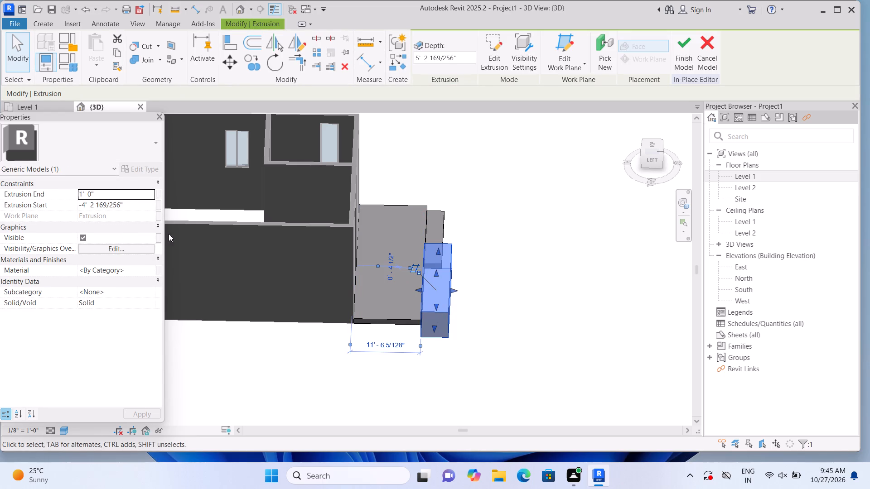
left_click(131, 192)
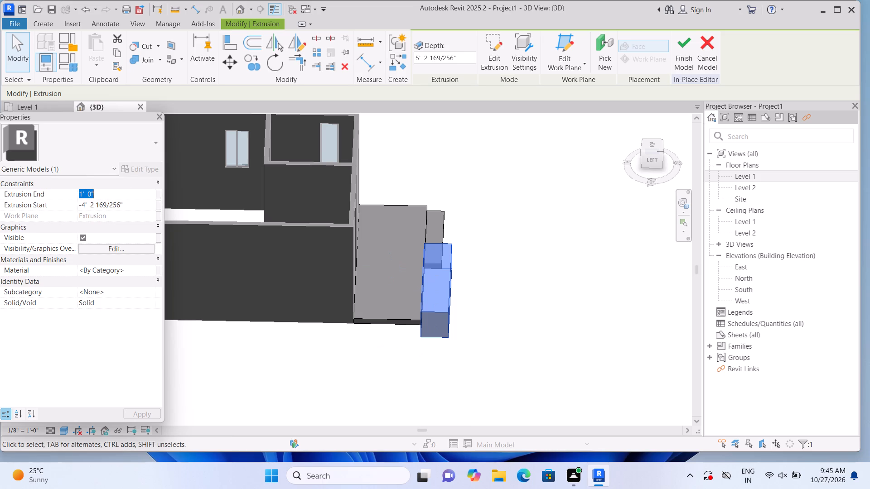
key("BackSpace")
type("5\"")
key("Return")
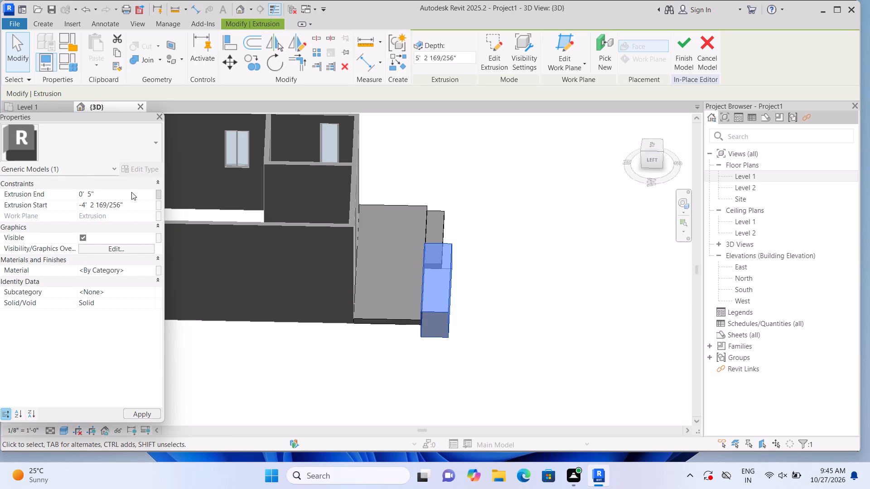
left_click(390, 374)
Pull the raised front block's outer face inward to narrow it, close to the lower step's outer edge.
left_click(444, 309)
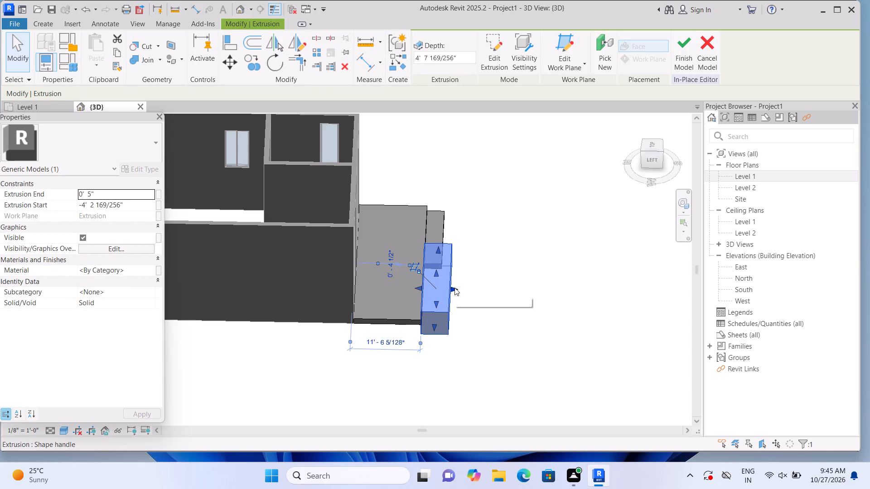
left_click_drag(454, 288, 444, 288)
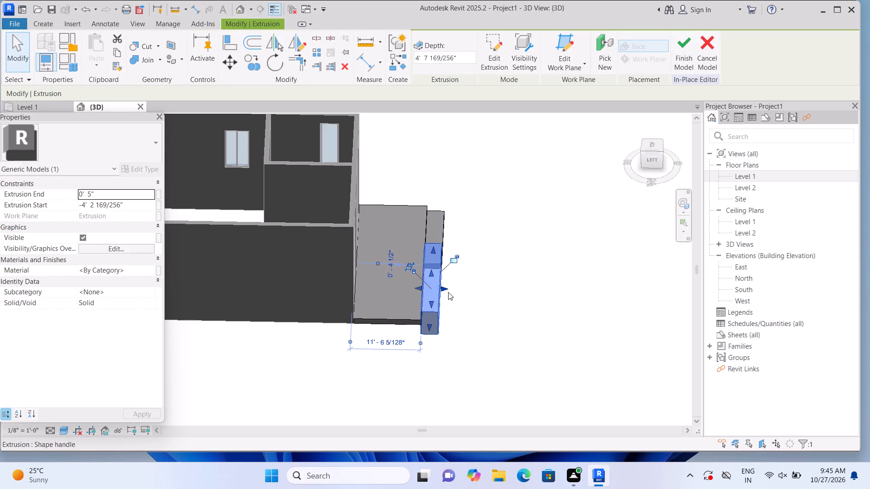
left_click(459, 302)
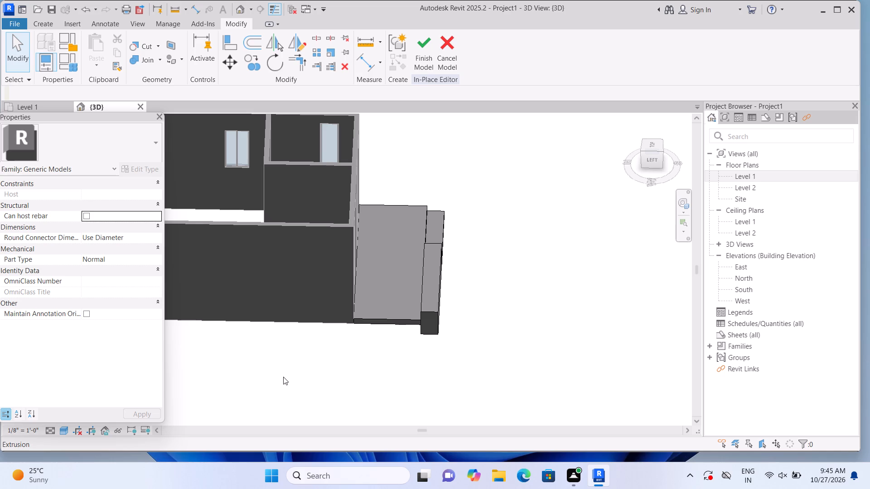
Create a 1'-0" deep extrusion on the front slab's underside from a thin rectangle about 11'-1 1/2" long, from raised block to house corner.
middle_click_drag(290, 383, 354, 385, "shift")
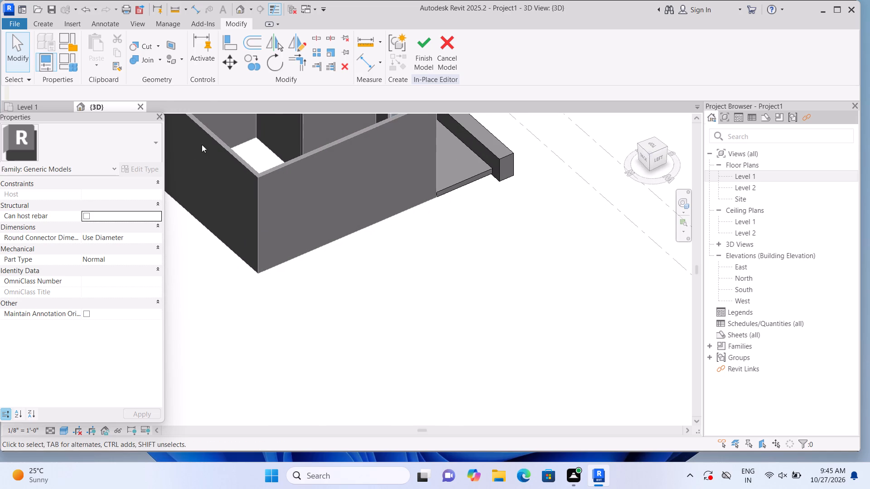
left_click(39, 23)
double_click(89, 43)
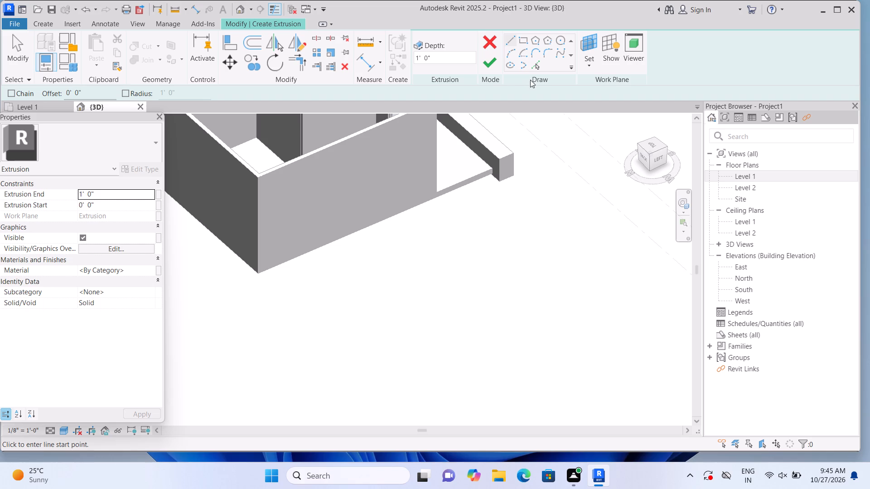
left_click(592, 66)
left_click(597, 109)
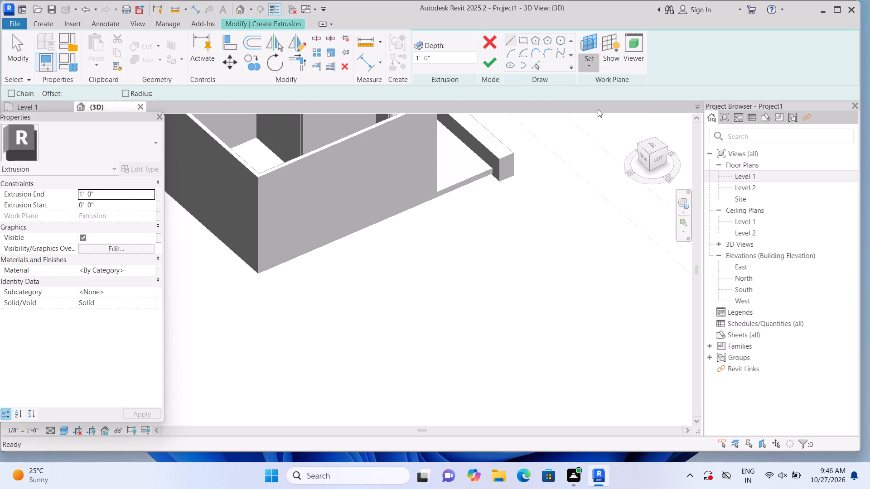
left_click(490, 180)
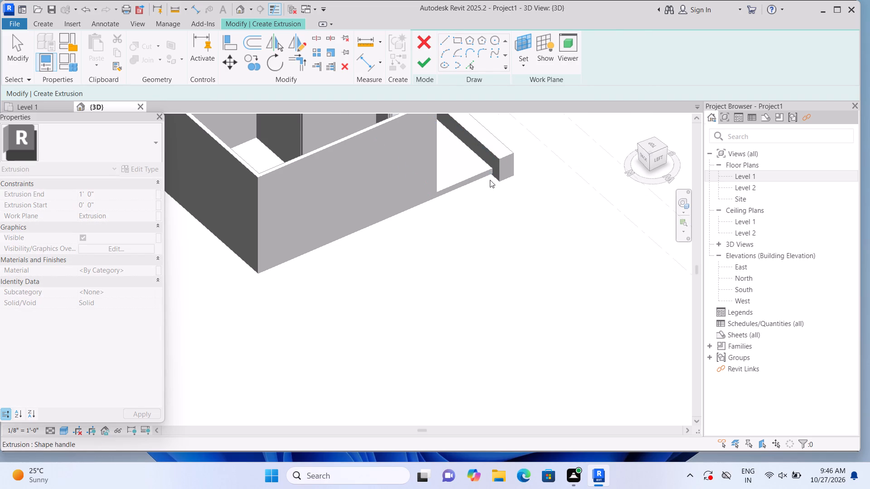
left_click(523, 39)
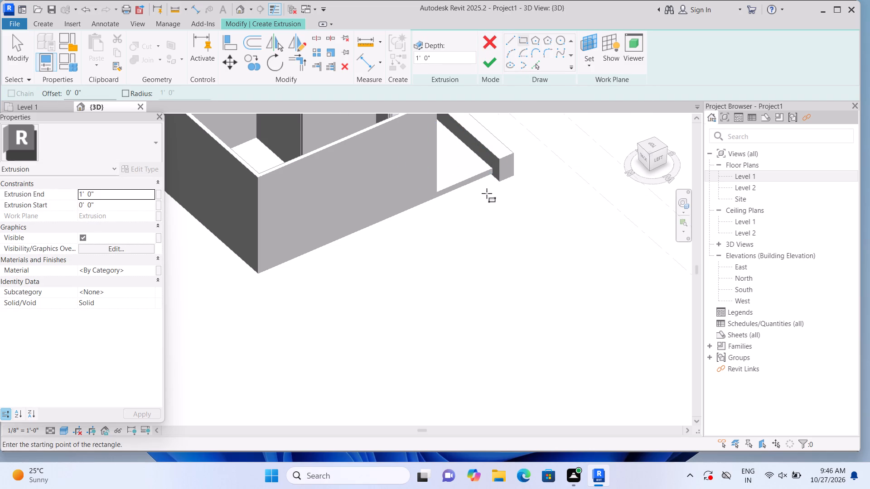
left_click(496, 175)
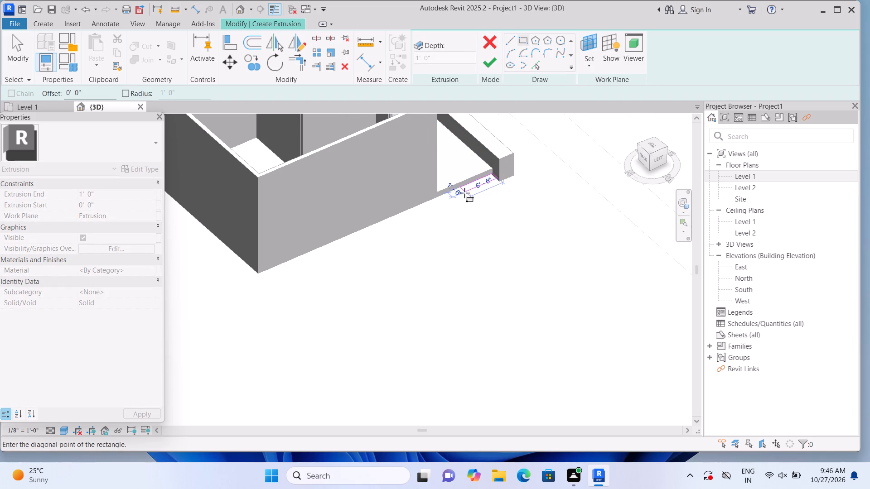
left_click(442, 202)
double_click(493, 58)
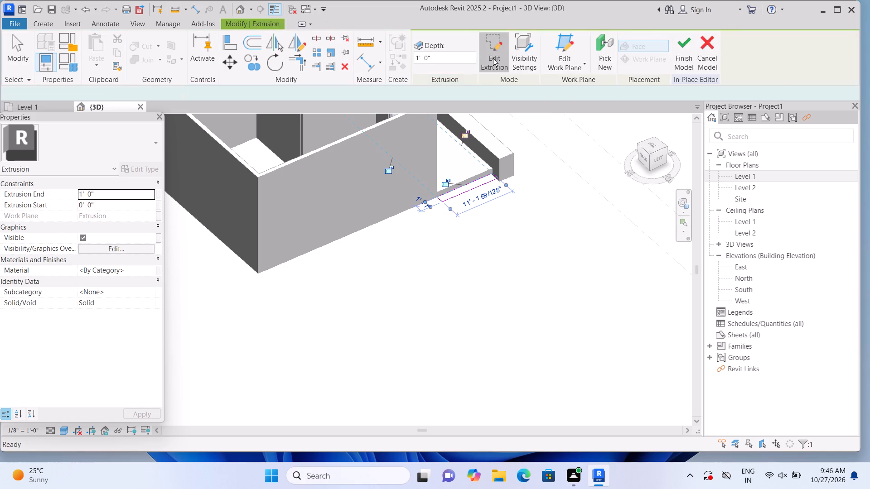
left_click(420, 65)
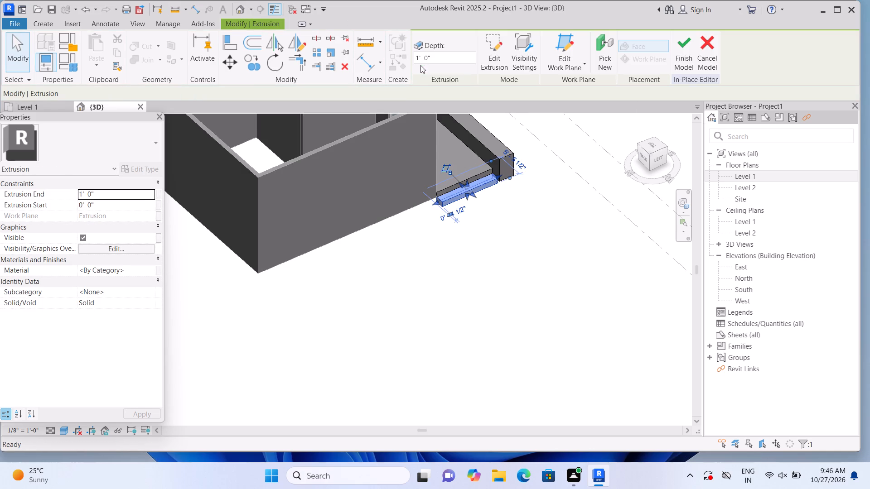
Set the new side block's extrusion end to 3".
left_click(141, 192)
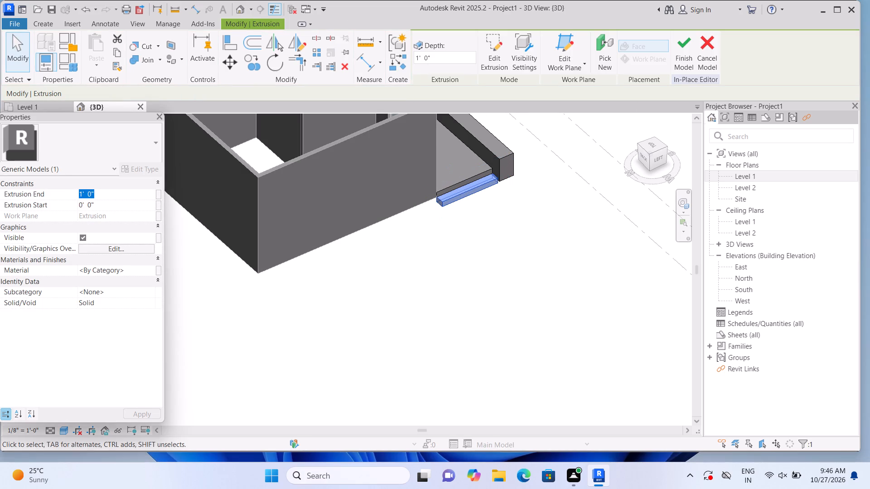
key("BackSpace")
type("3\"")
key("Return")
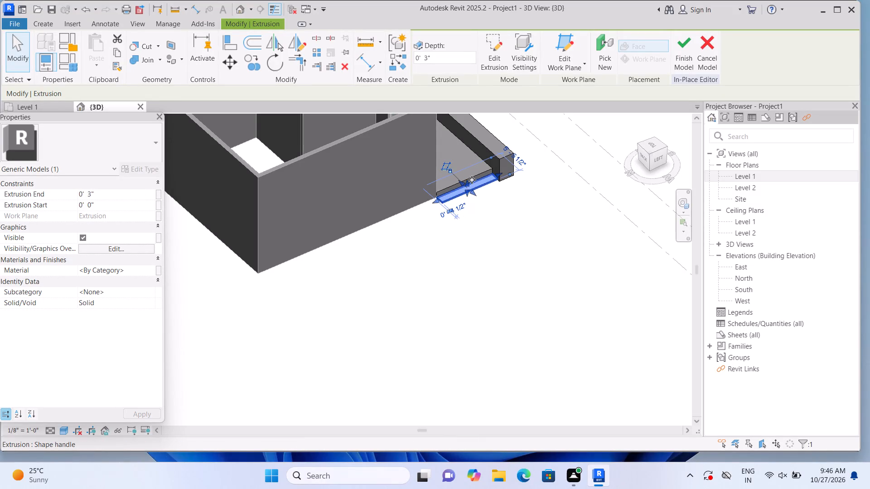
Set the new side block's extrusion end to 3'-0".
left_click(118, 191)
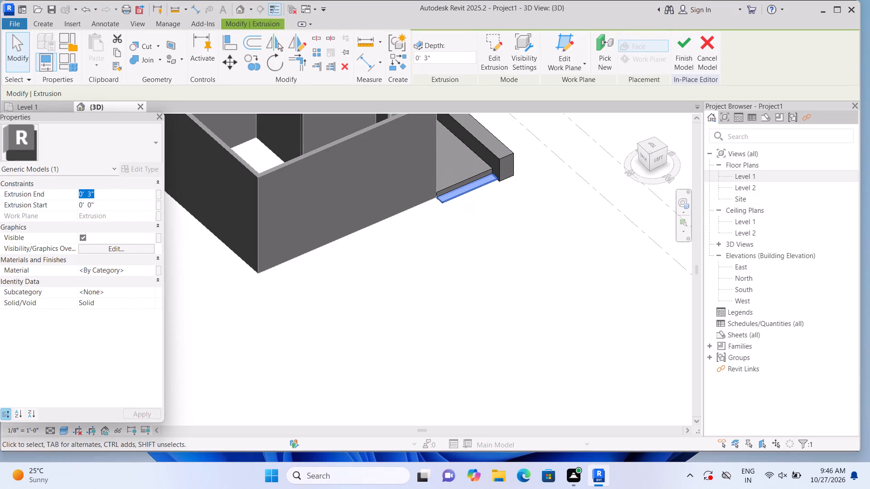
key("BackSpace")
type("3'")
key("Return")
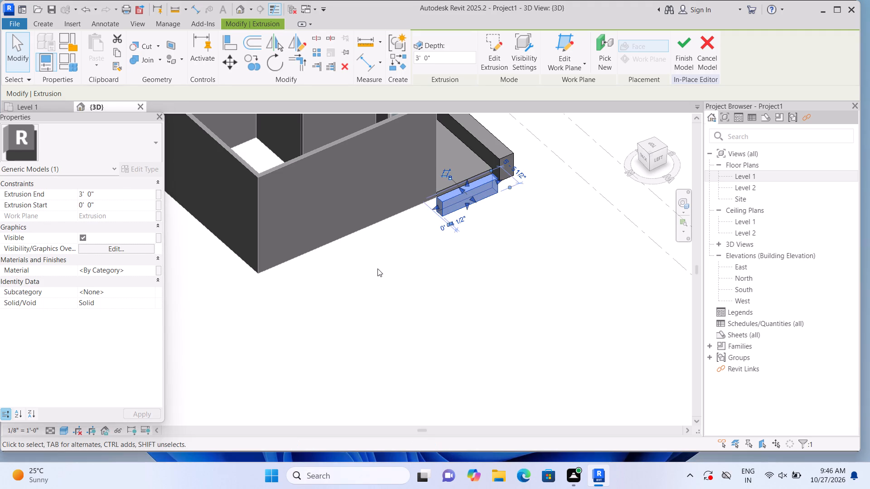
left_click(396, 297)
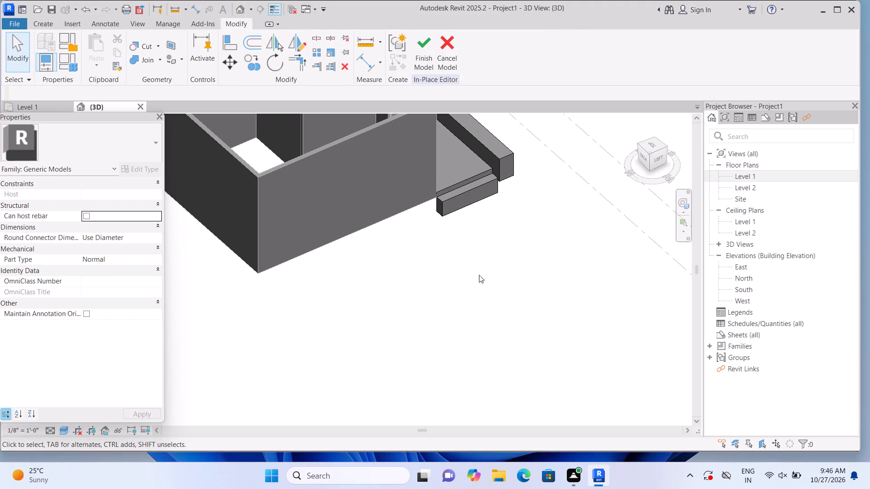
Stretch the side block's top face up above the slab to an extrusion start of -4' 2 169/256", matching the raised front block.
middle_click_drag(500, 284, 411, 283, "shift")
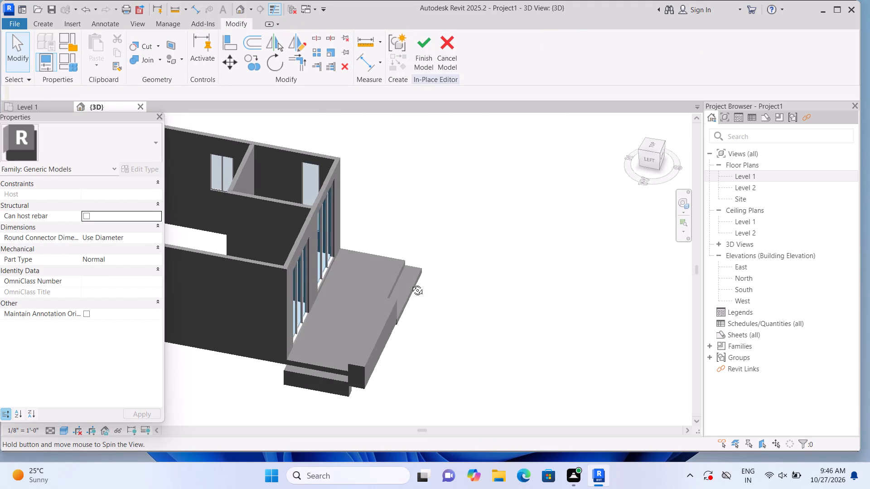
middle_click_drag(411, 283, 408, 264, "shift")
left_click(306, 367)
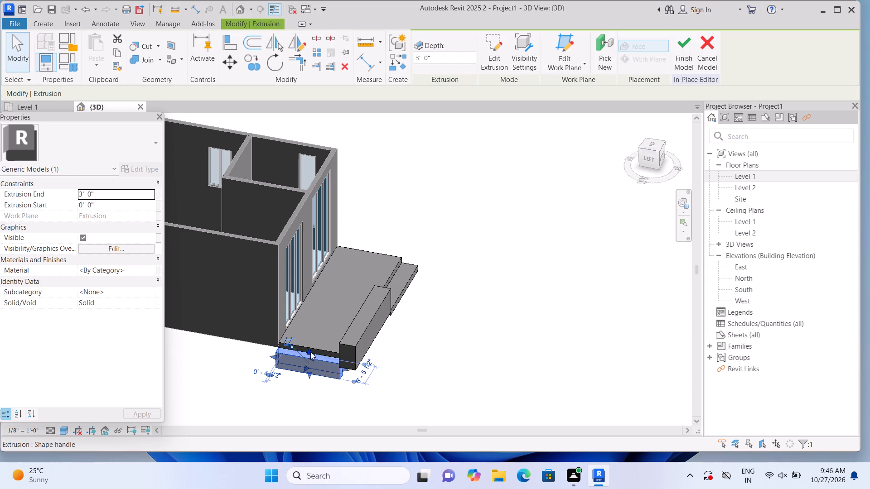
left_click_drag(310, 350, 315, 339)
left_click(402, 371)
left_click(322, 358)
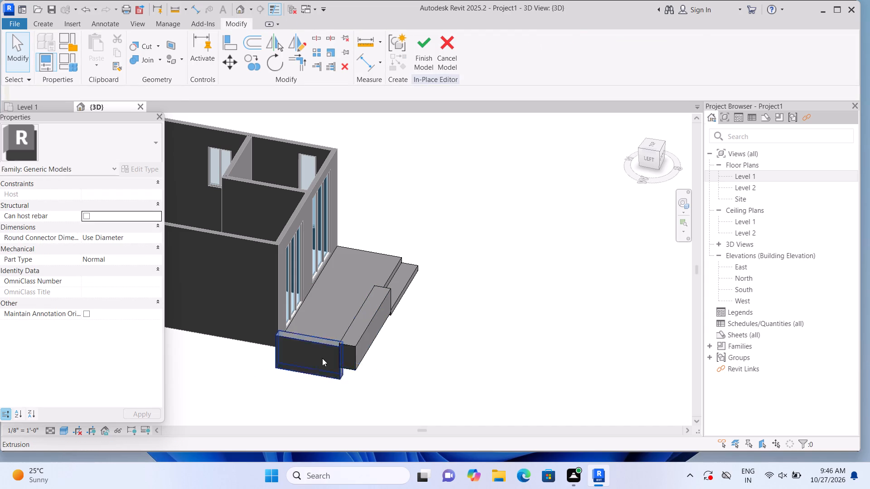
left_click(309, 332)
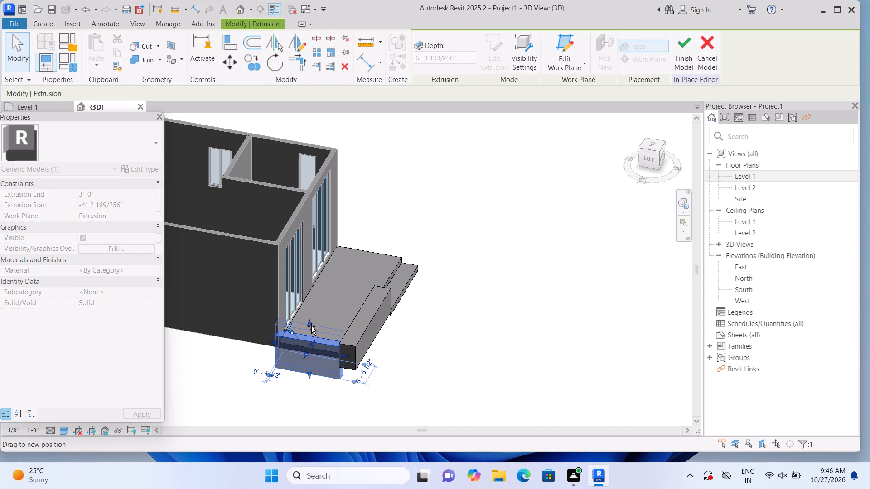
left_click(316, 392)
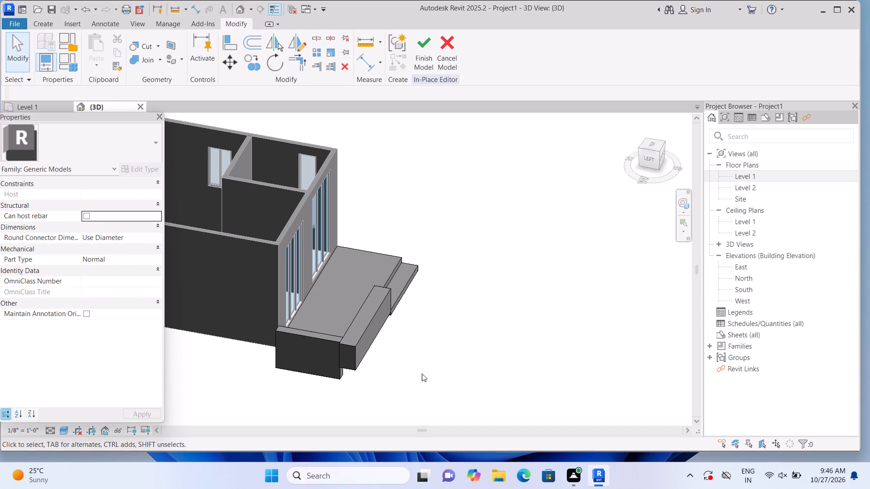
Examine the slab, step and both raised blocks from the front and side of the building.
middle_click_drag(511, 344, 467, 366, "shift")
middle_click_drag(367, 287, 509, 235)
middle_click_drag(538, 306, 488, 320, "shift")
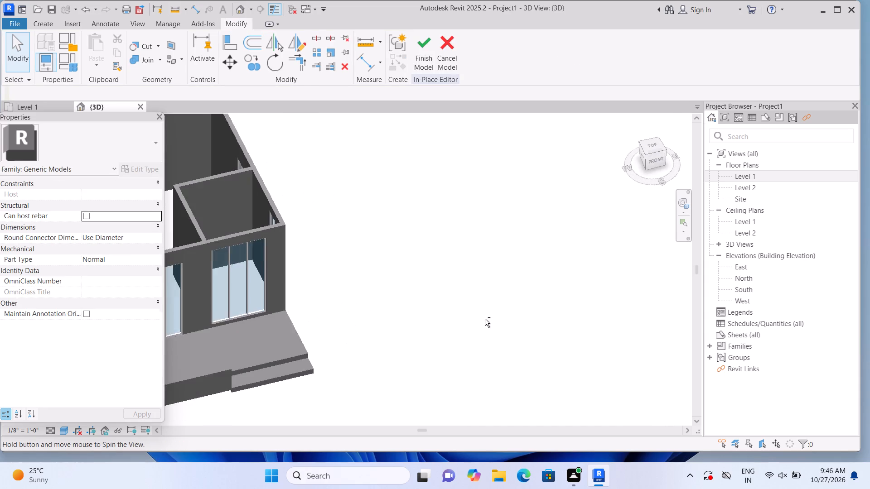
middle_click_drag(365, 255, 567, 240)
middle_click_drag(538, 342, 544, 284, "shift")
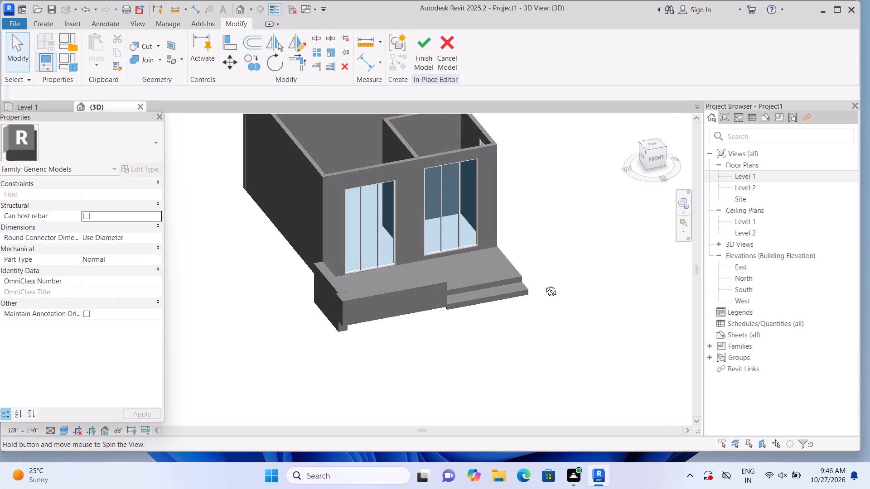
middle_click_drag(544, 284, 549, 265, "shift")
middle_click_drag(559, 273, 520, 364)
middle_click_drag(517, 363, 520, 337, "shift")
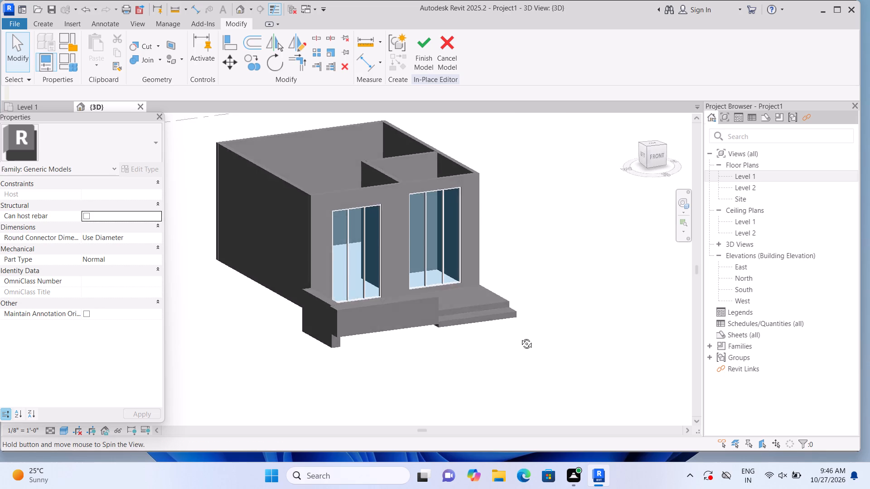
middle_click_drag(520, 337, 521, 331, "shift")
Stretch the raised side block's bottom face up to an extrusion end of 1'-0".
left_click(329, 325)
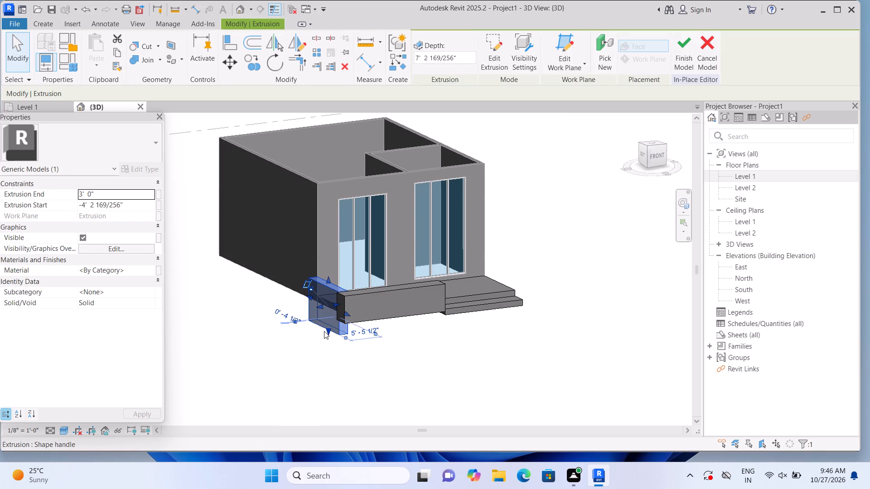
left_click_drag(326, 331, 332, 320)
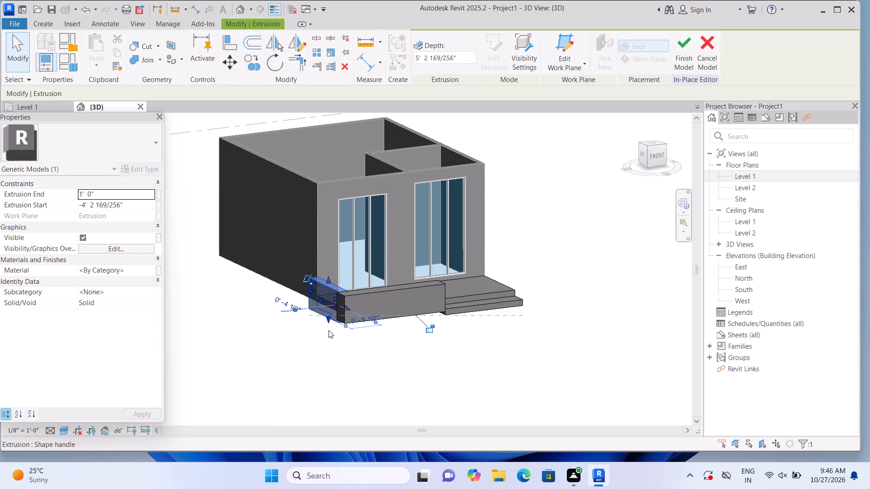
double_click(319, 351)
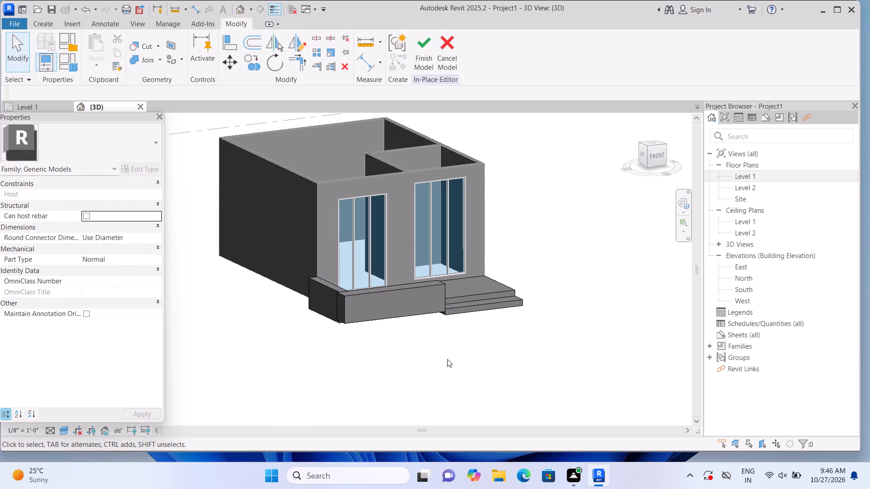
Slightly adjust the height of the raised front block's top face.
middle_click_drag(469, 360, 391, 375, "shift")
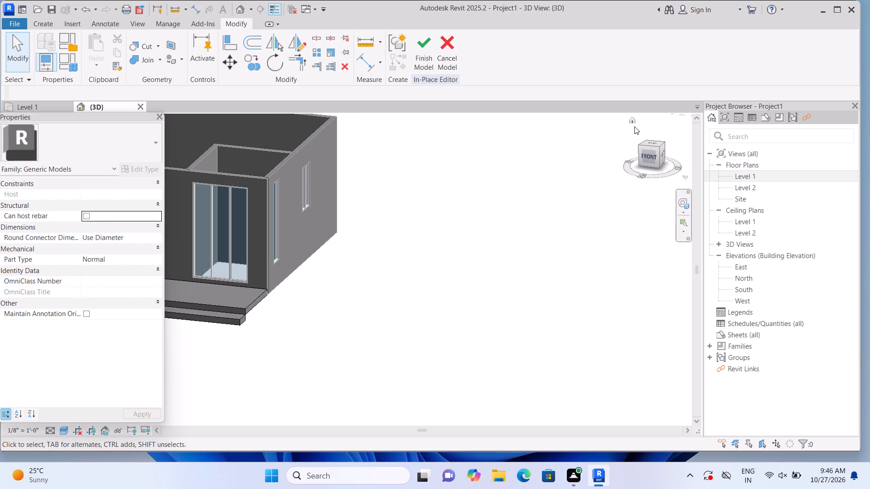
left_click(632, 123)
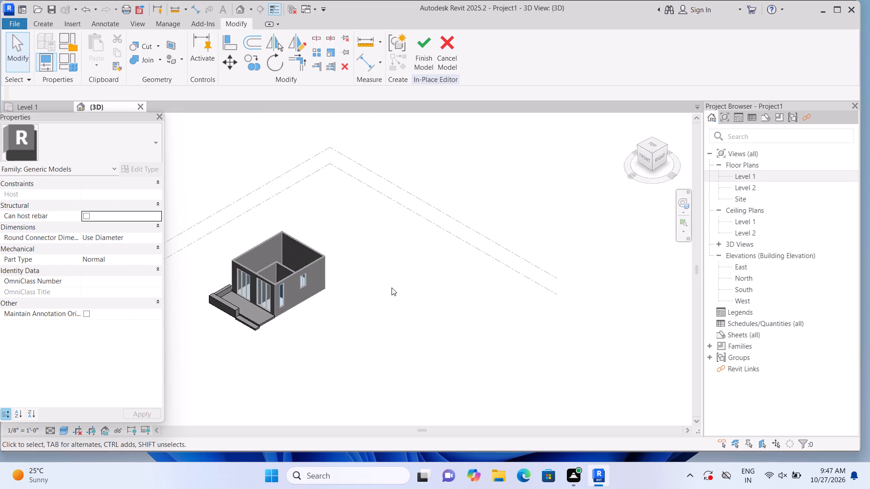
scroll(232, 353, "up", 6)
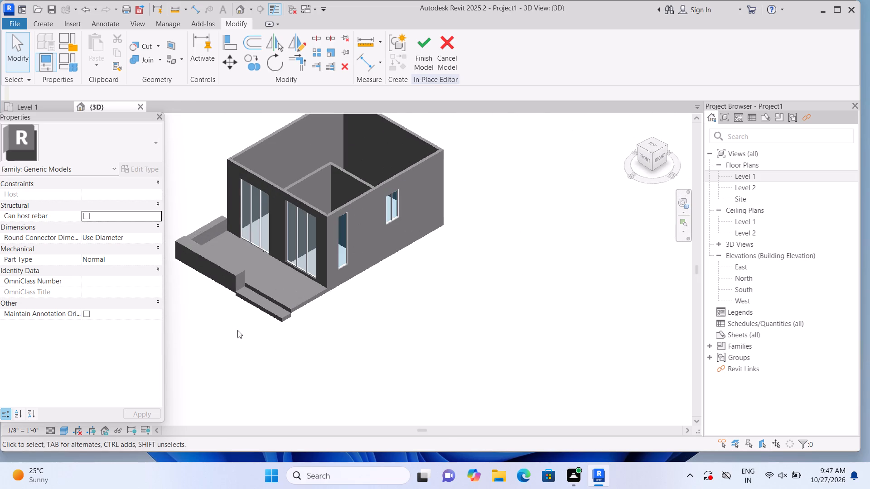
middle_click_drag(250, 342, 282, 360)
scroll(235, 323, "up", 2)
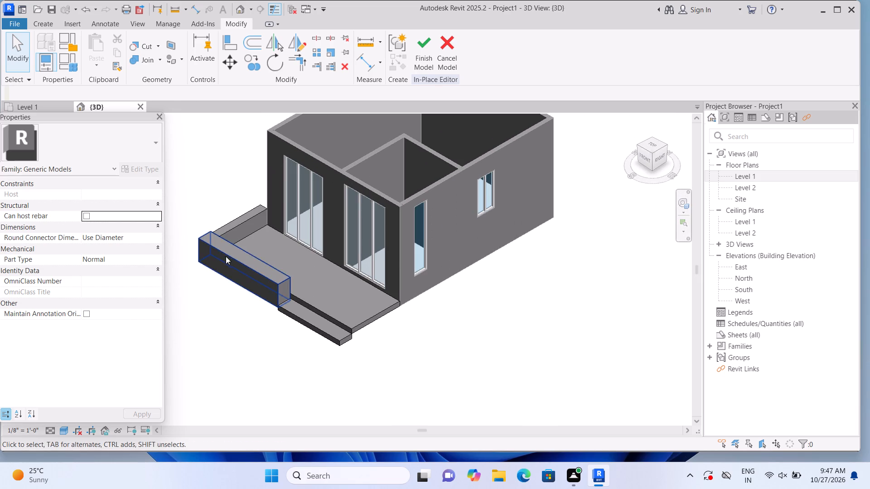
left_click(225, 227)
left_click(208, 303)
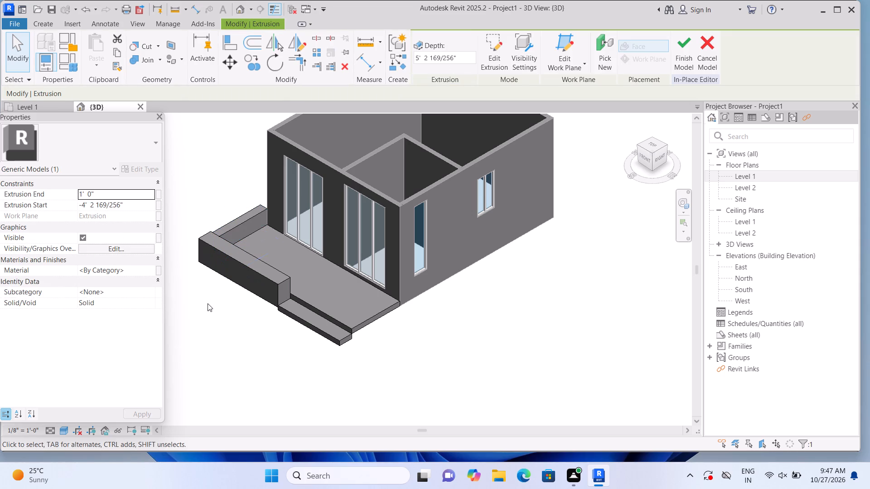
scroll(196, 288, "up", 2)
scroll(224, 244, "up", 1)
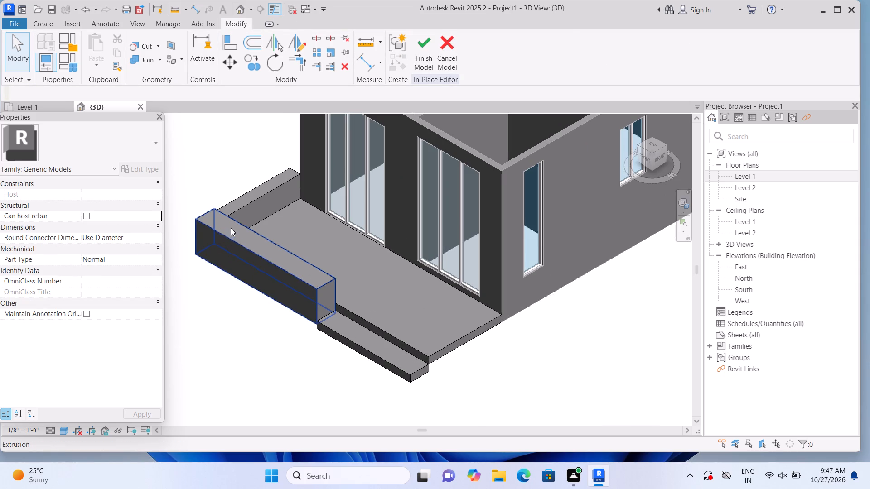
left_click(229, 228)
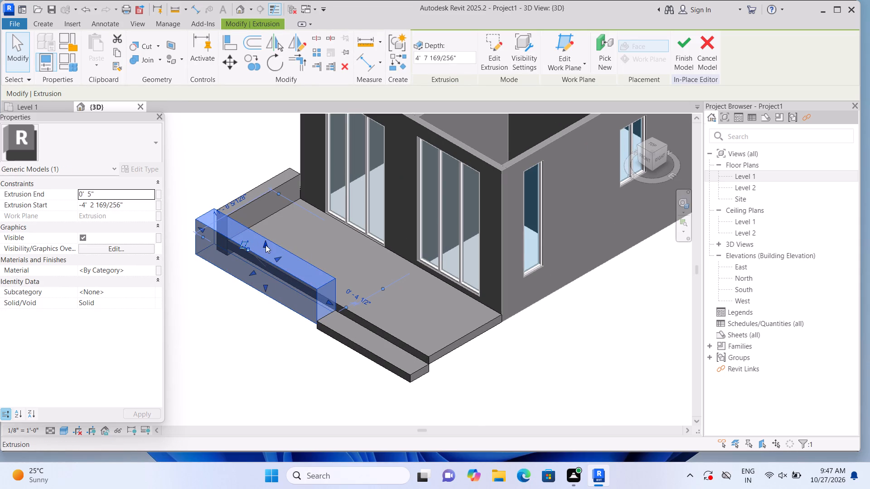
left_click_drag(266, 245, 267, 251)
double_click(200, 322)
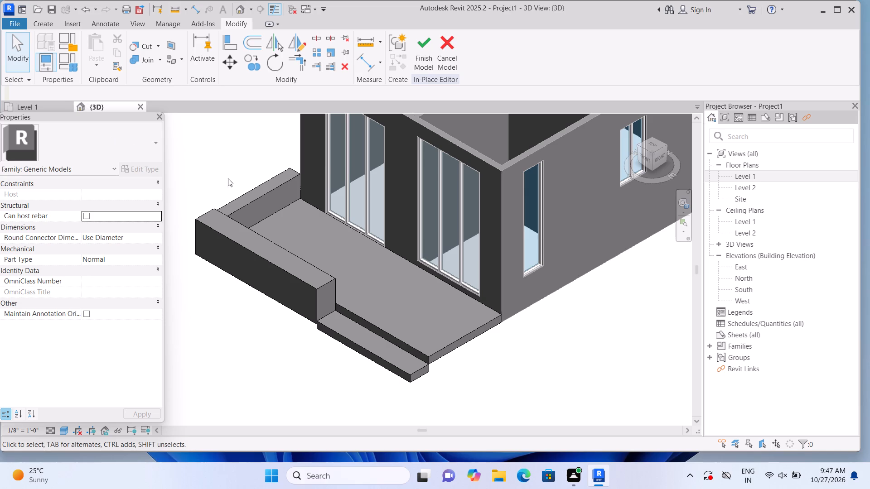
Stretch the raised side block's top face to an extrusion start of -4' 5 41/256".
left_click(242, 206)
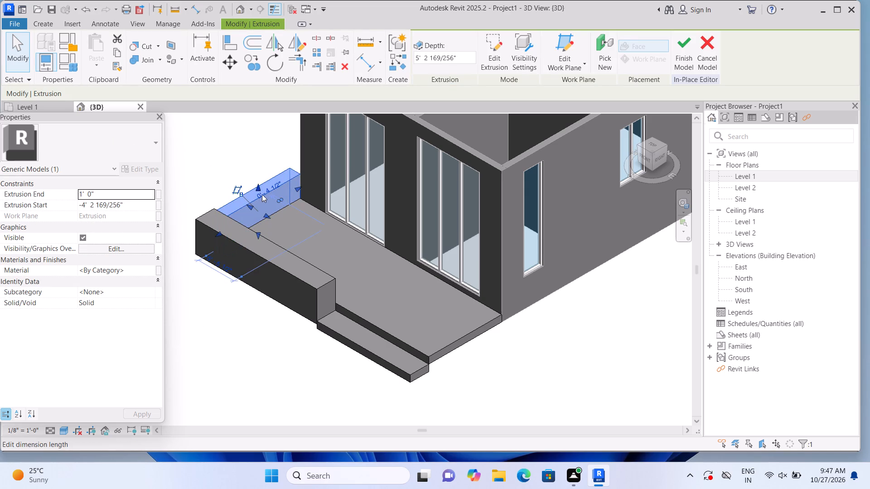
left_click(256, 187)
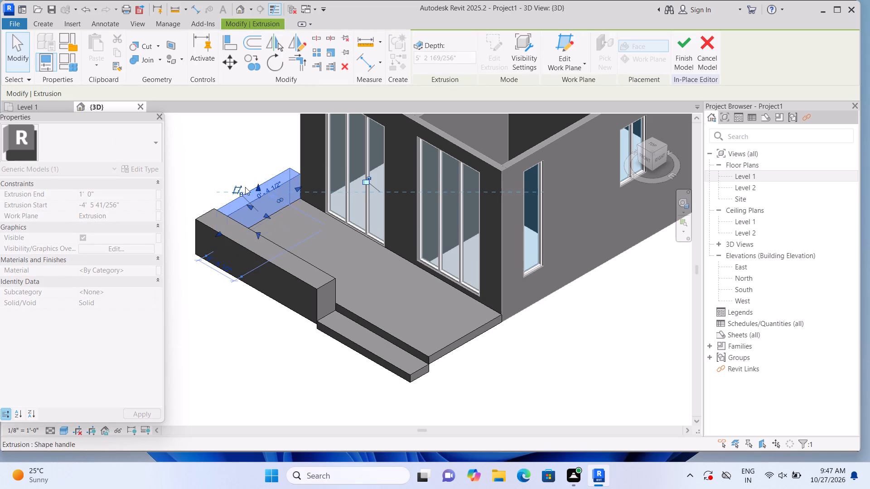
left_click(217, 174)
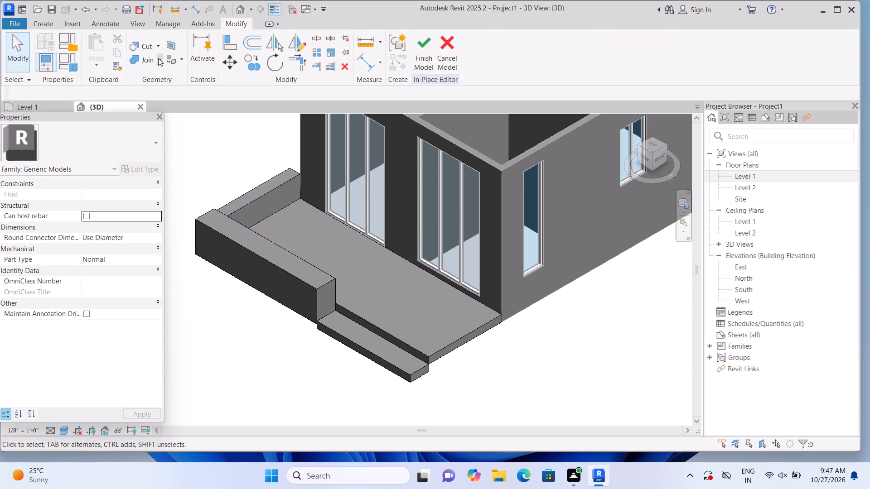
Join the geometry of the raised side block and the raised front block where they meet at the corner.
left_click(157, 59)
triple_click(161, 59)
left_click(159, 60)
left_click(159, 75)
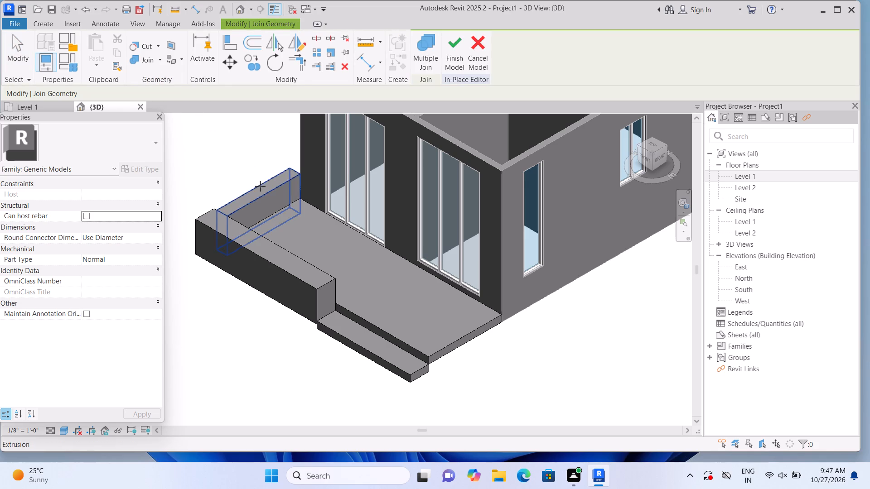
left_click(260, 186)
double_click(230, 234)
left_click(198, 308)
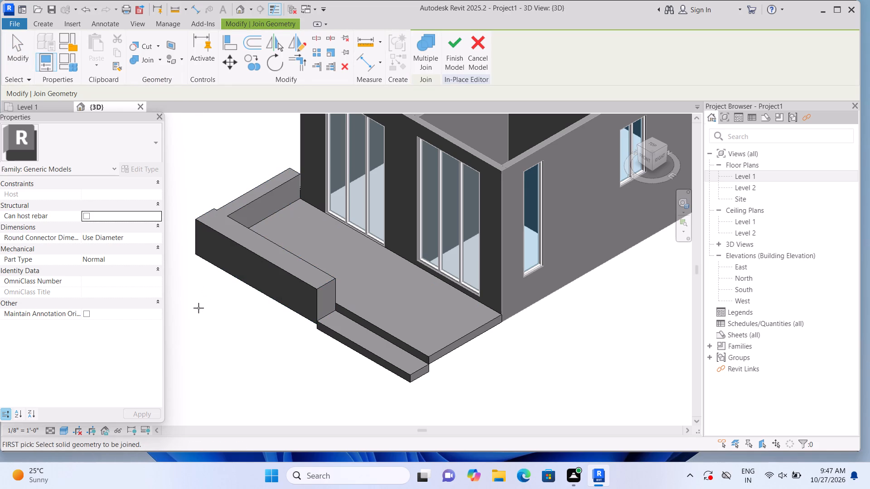
Start a new solid extrusion and set the front slab's top face as its work plane.
scroll(202, 309, "down", 3)
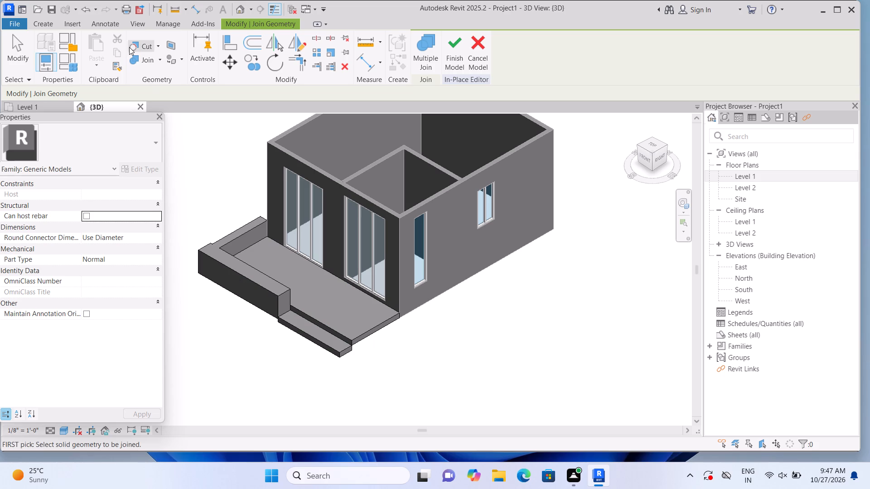
left_click(52, 28)
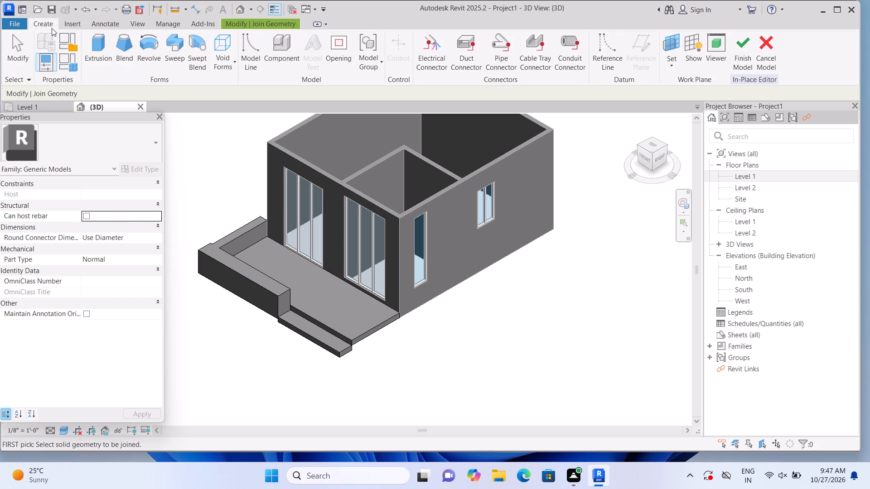
left_click(101, 55)
double_click(593, 65)
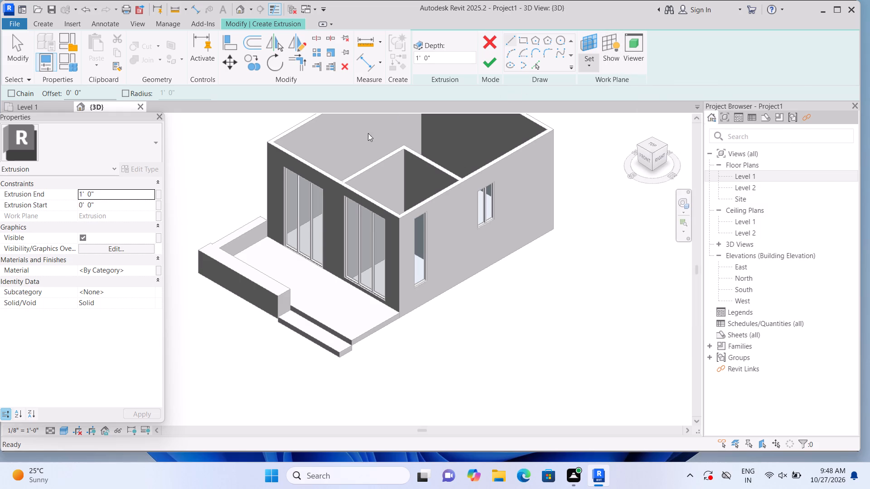
double_click(586, 59)
double_click(593, 64)
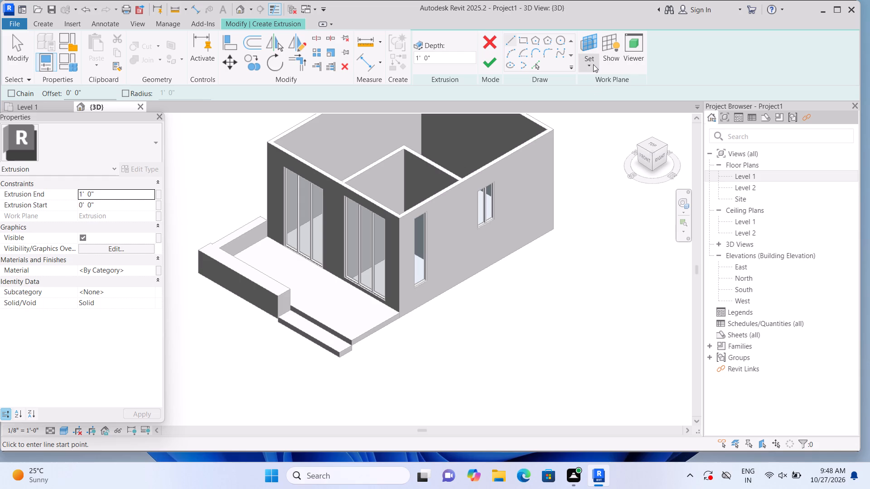
left_click(587, 61)
left_click(596, 100)
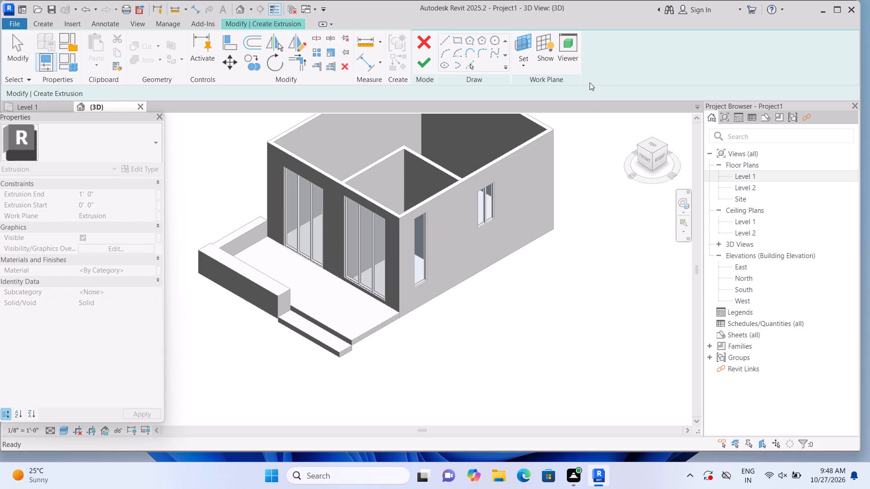
scroll(299, 298, "up", 2)
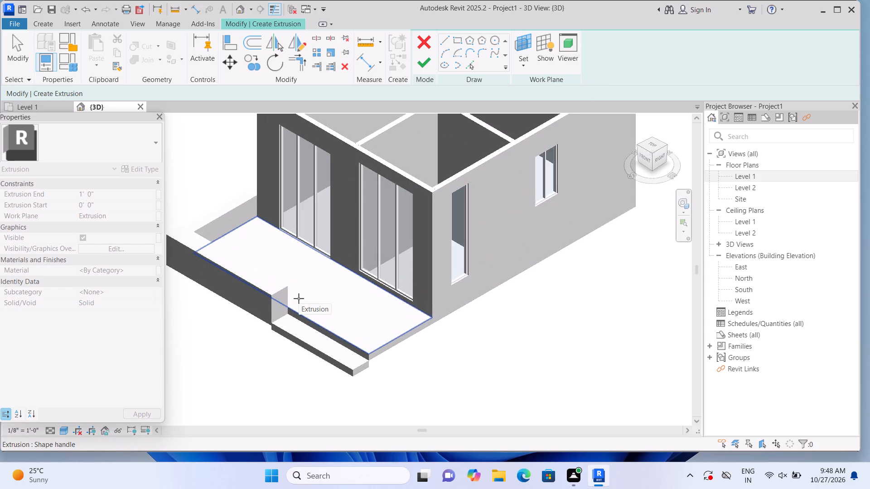
scroll(299, 298, "up", 2)
left_click(299, 298)
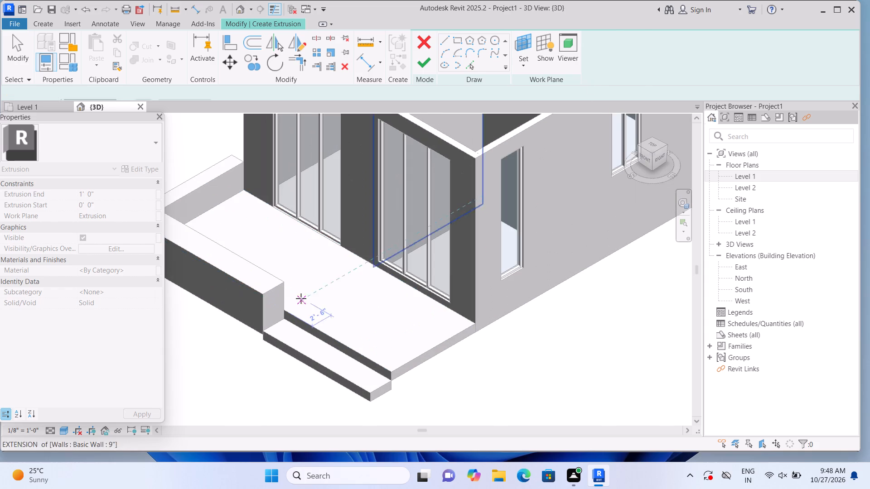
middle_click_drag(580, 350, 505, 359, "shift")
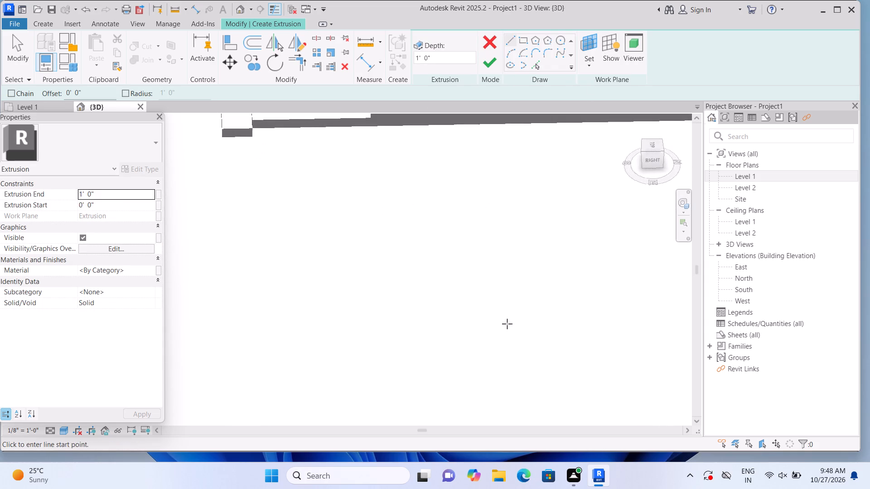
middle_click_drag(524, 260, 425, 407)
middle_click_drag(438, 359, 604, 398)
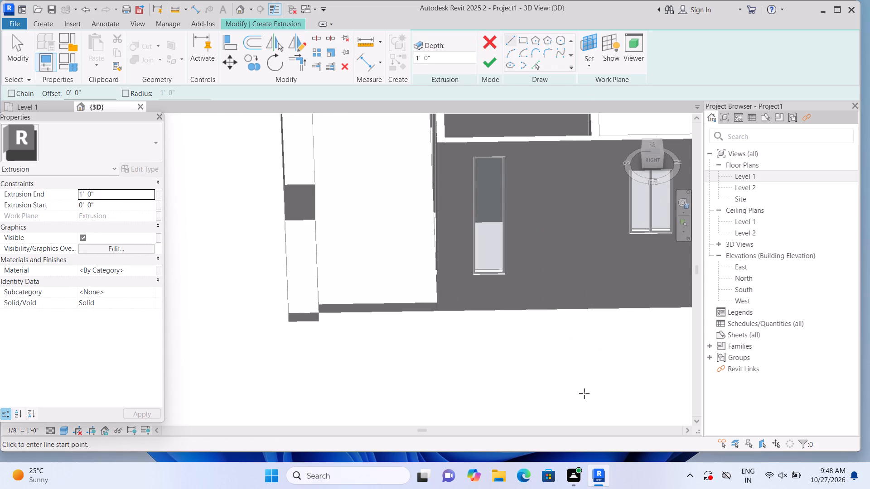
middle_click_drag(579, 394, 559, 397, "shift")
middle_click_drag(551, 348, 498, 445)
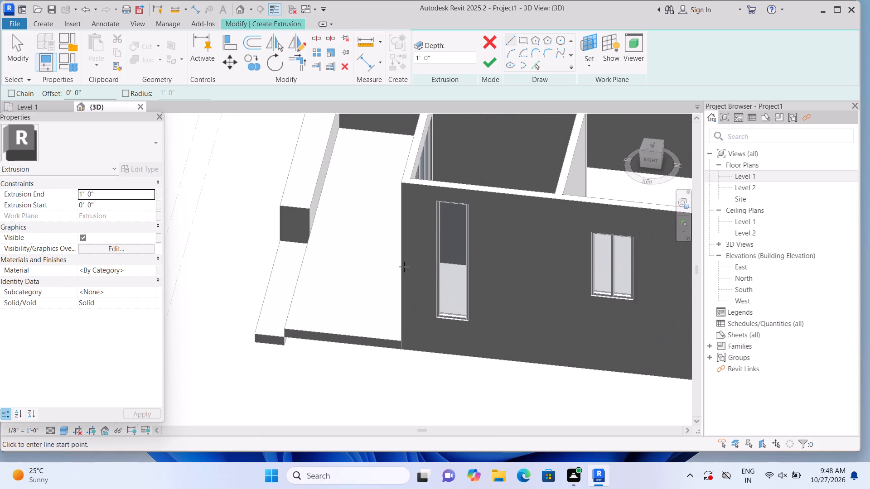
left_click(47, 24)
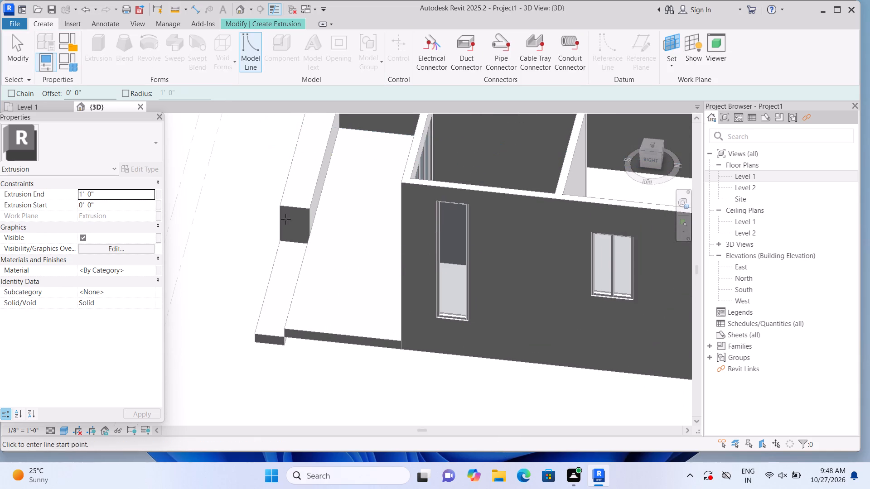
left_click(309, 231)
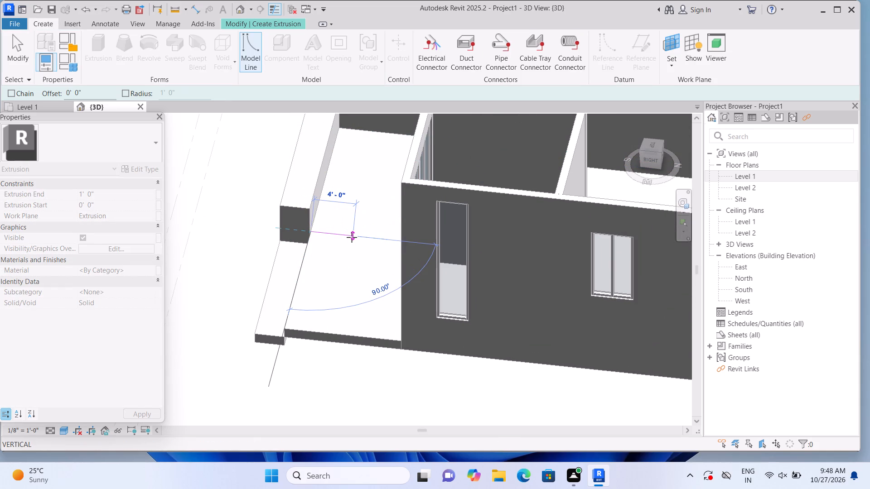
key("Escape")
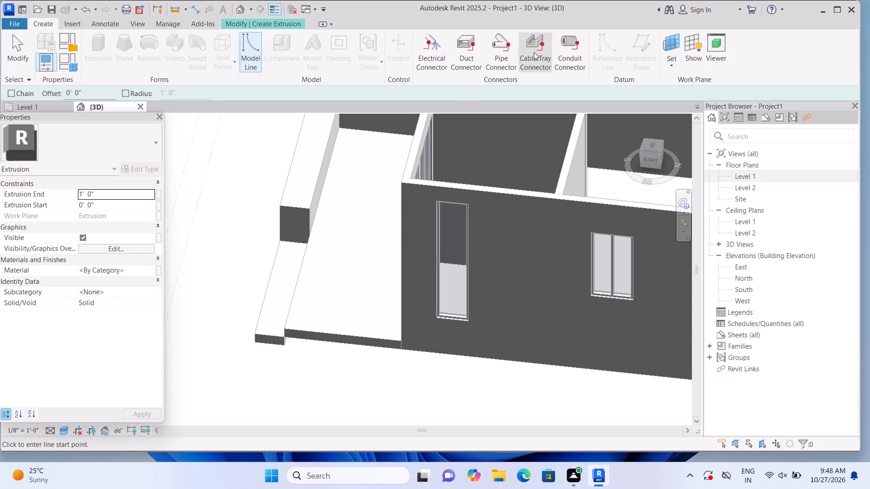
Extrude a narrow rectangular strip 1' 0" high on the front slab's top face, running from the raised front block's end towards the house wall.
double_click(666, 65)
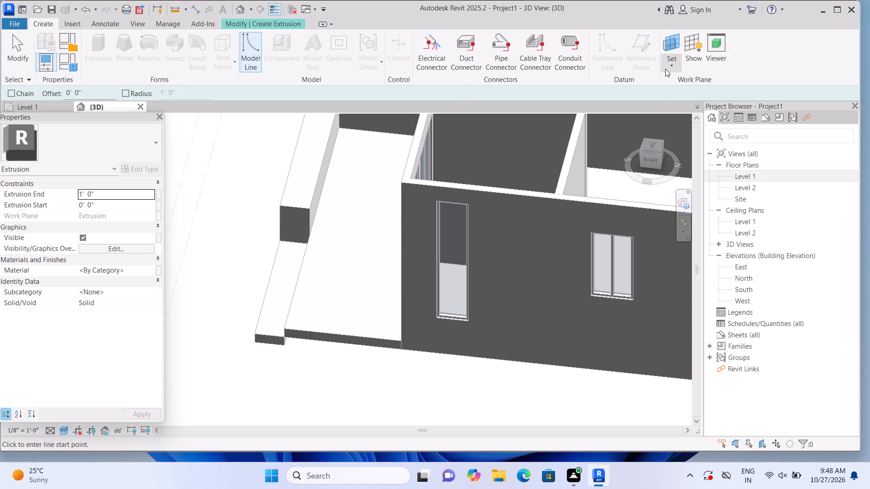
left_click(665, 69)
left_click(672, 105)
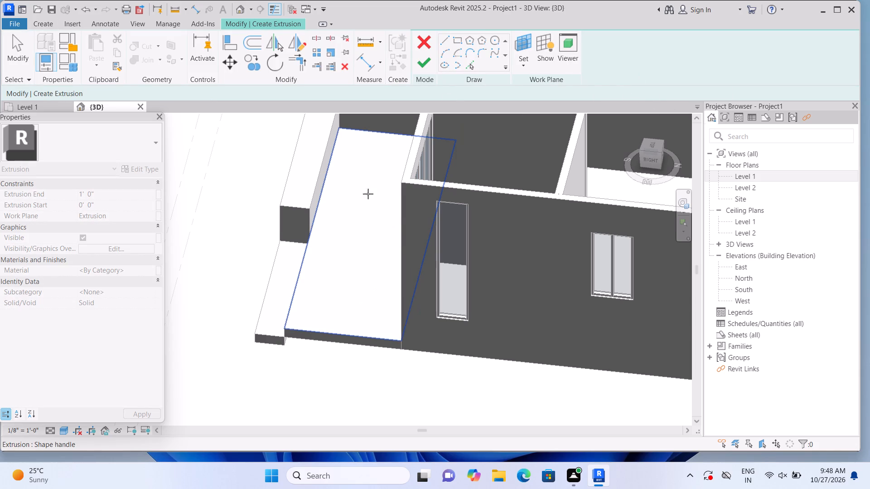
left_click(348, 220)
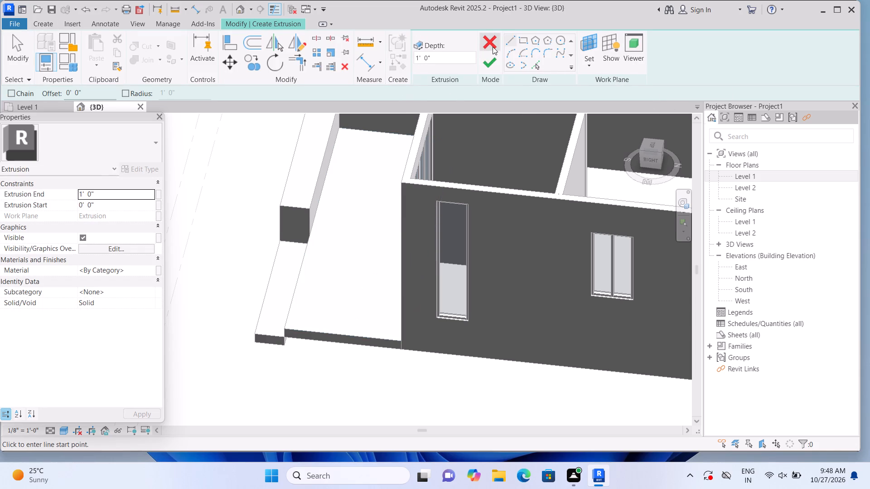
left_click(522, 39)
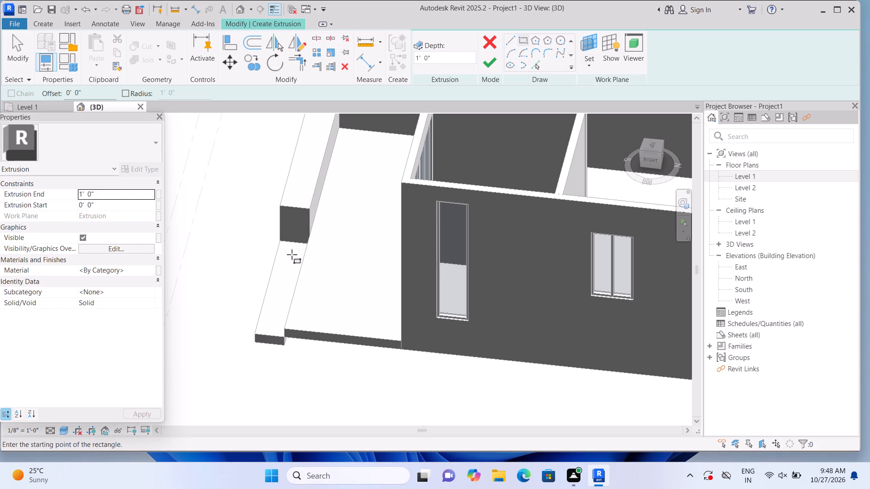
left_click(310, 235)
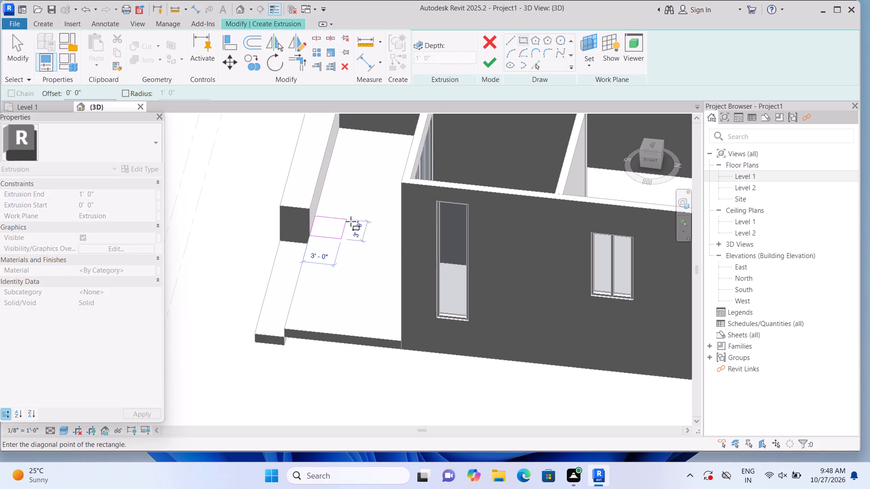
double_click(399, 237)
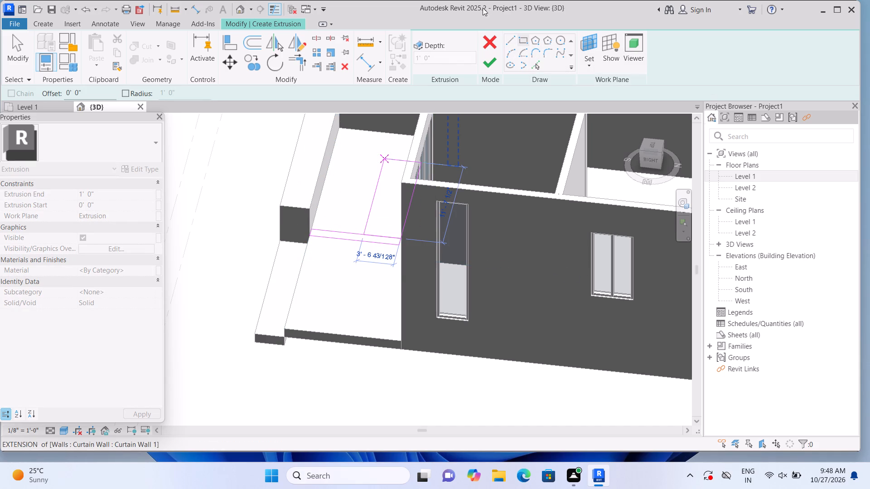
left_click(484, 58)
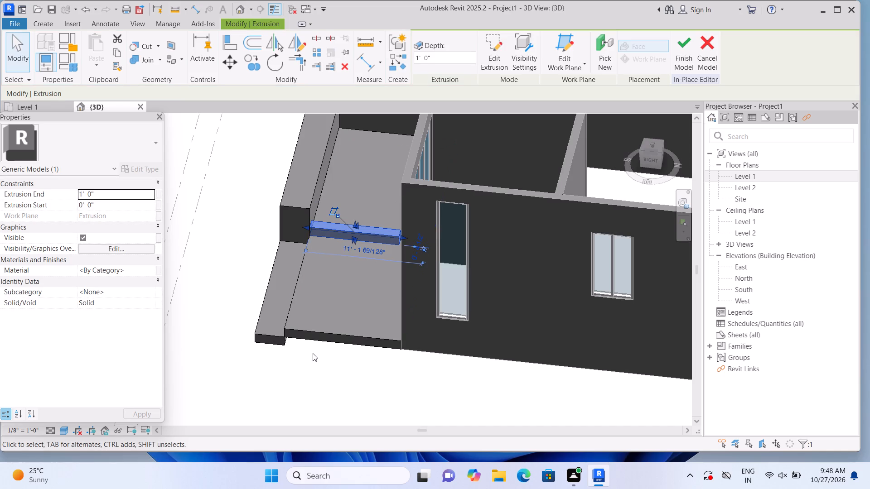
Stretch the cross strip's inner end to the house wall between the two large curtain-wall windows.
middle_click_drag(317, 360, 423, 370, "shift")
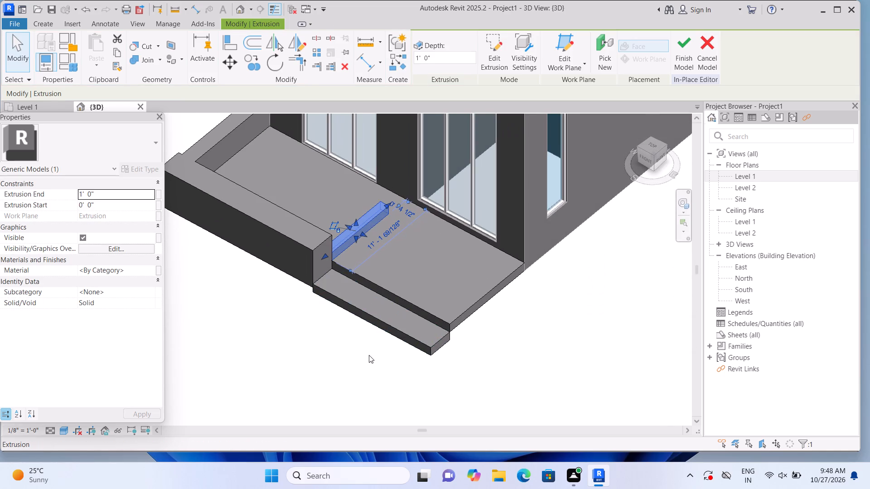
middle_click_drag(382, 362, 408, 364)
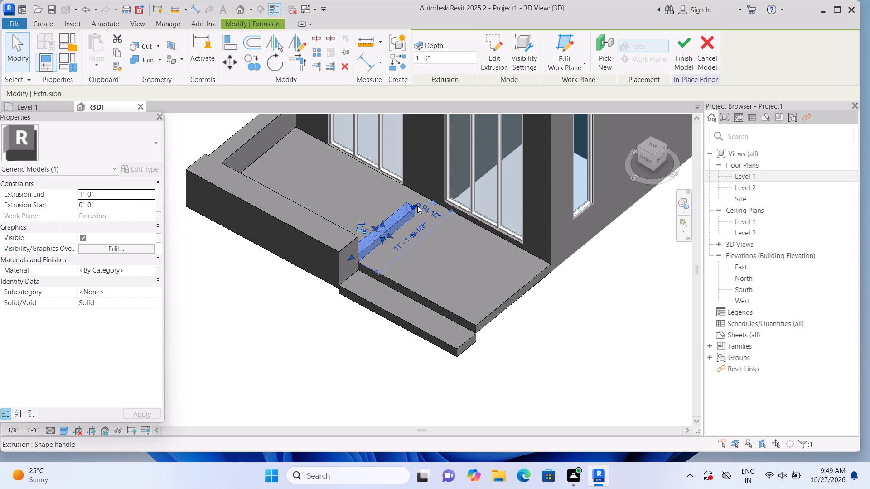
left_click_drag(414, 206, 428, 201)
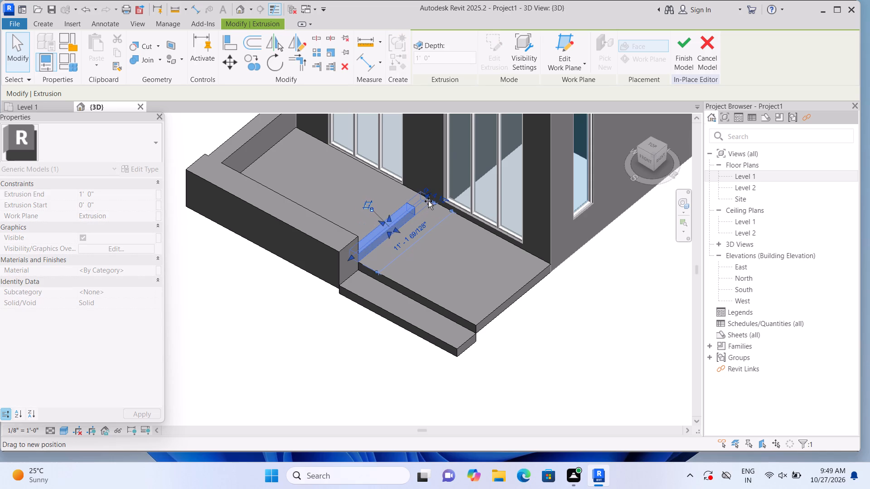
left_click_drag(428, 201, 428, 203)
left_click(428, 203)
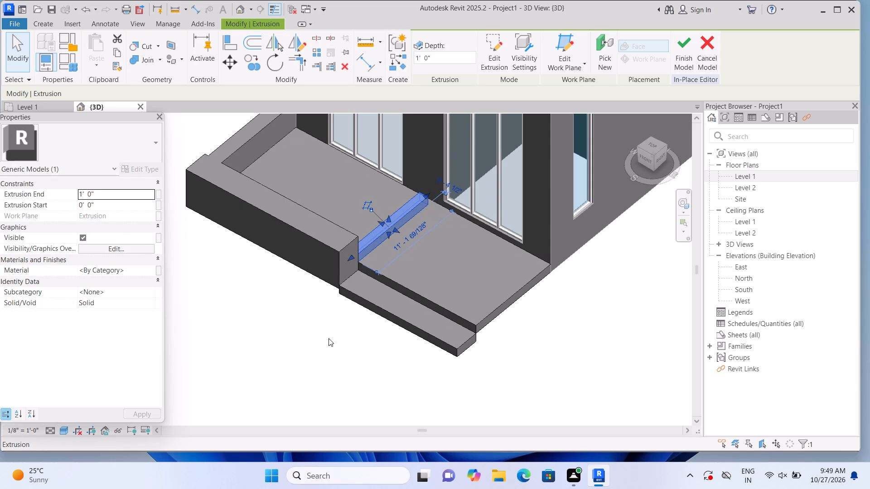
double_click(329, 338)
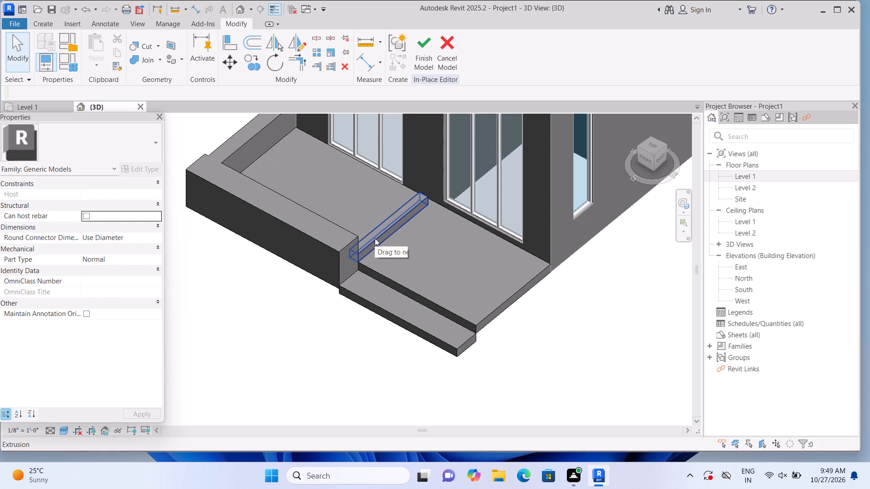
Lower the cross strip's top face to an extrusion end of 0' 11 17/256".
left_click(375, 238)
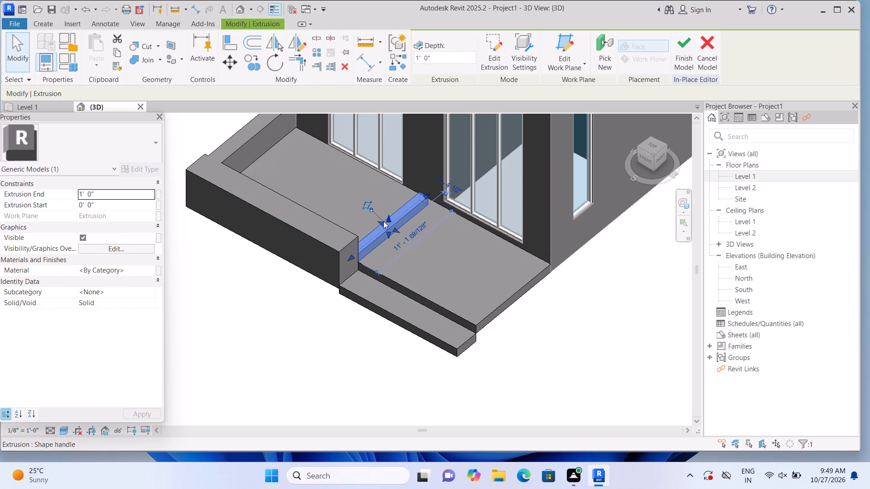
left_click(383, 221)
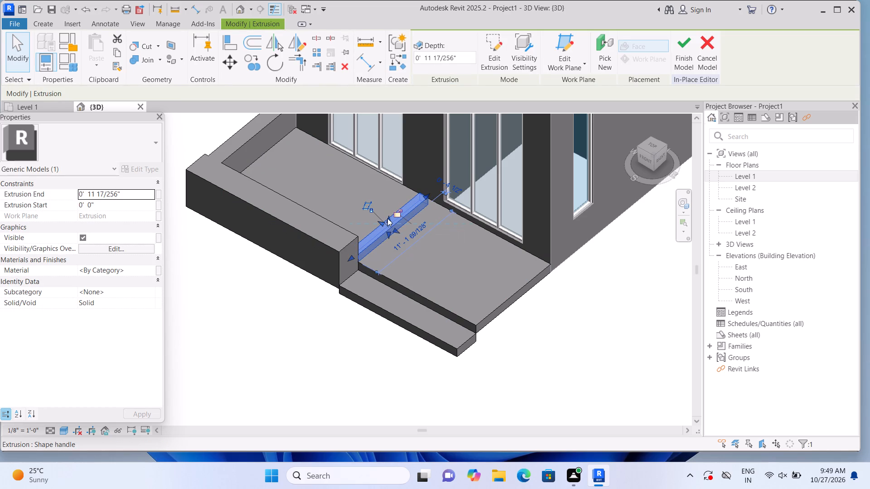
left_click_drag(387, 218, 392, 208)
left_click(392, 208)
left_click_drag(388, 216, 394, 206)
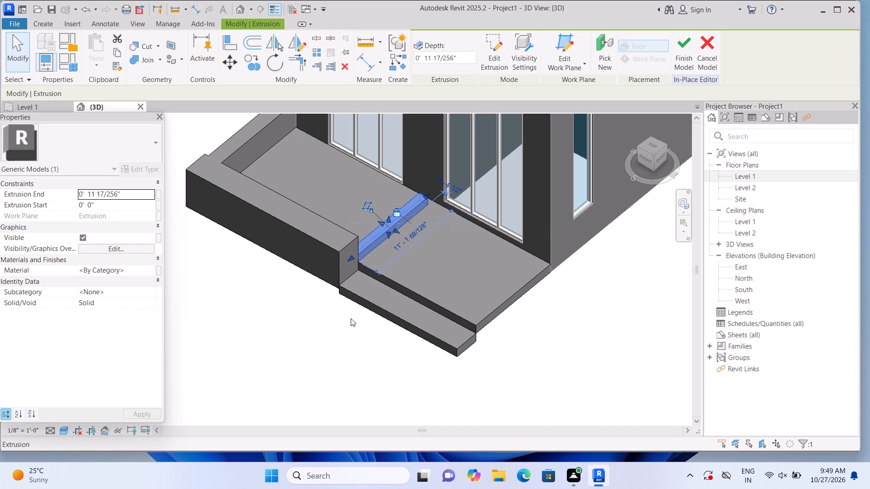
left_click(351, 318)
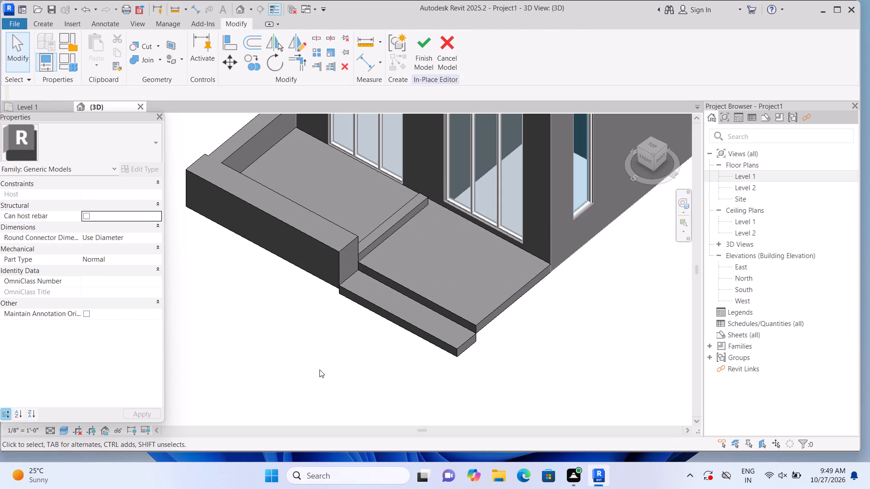
Examine the front slab with its raised blocks, cross strip and step from the front and from the home view.
middle_click_drag(304, 370, 317, 378, "shift")
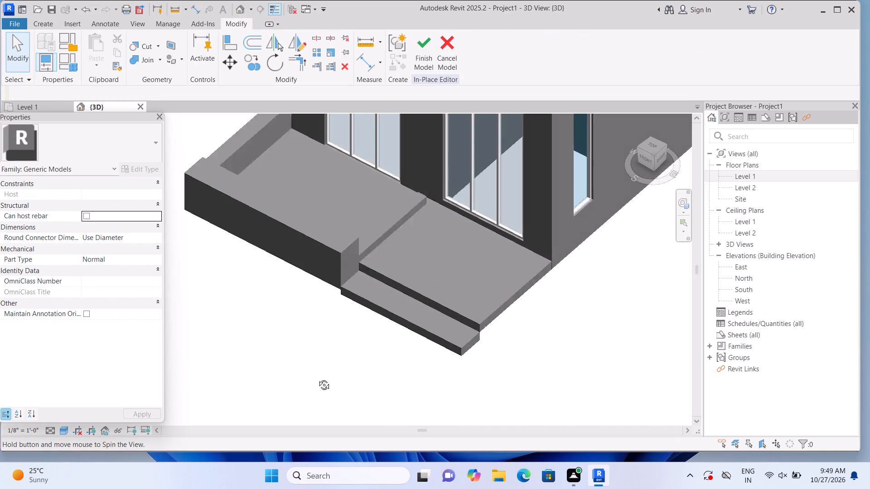
middle_click_drag(317, 378, 377, 298, "shift")
scroll(494, 336, "down", 2)
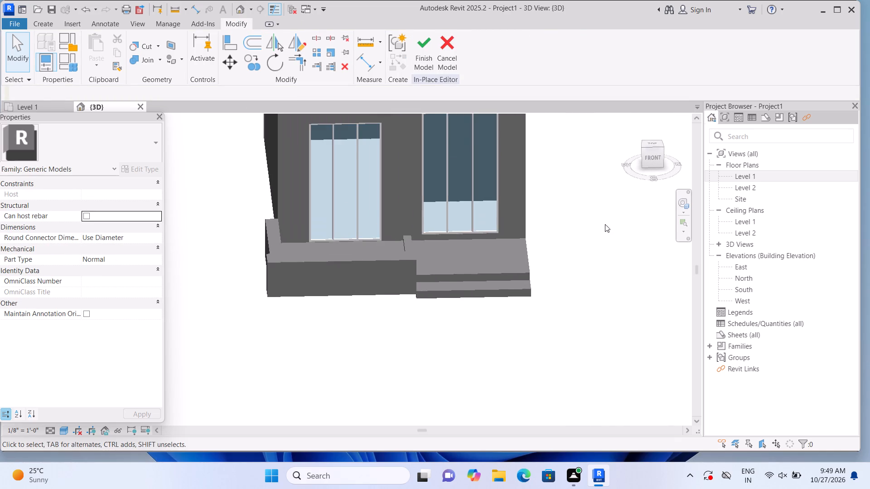
left_click(633, 119)
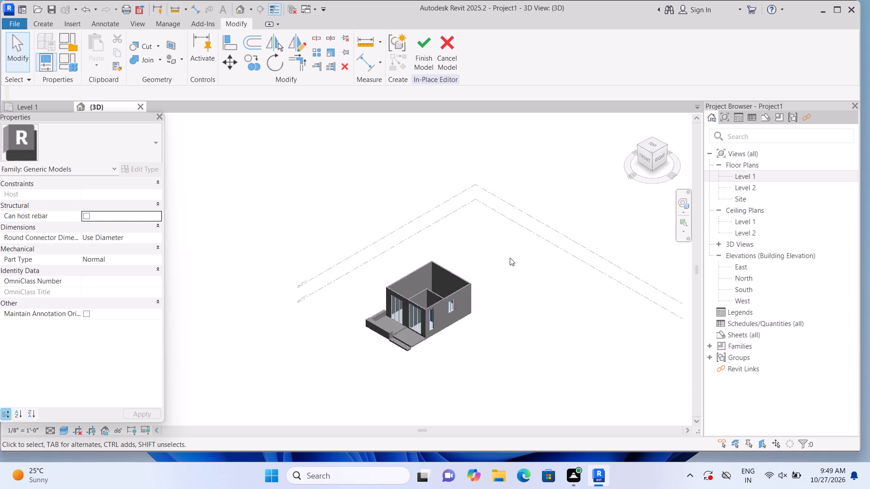
scroll(223, 340, "up", 6)
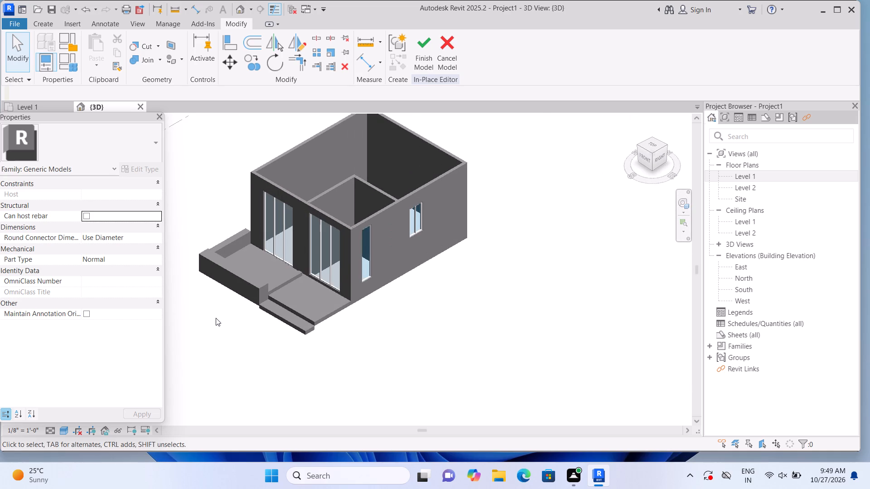
scroll(217, 316, "up", 1)
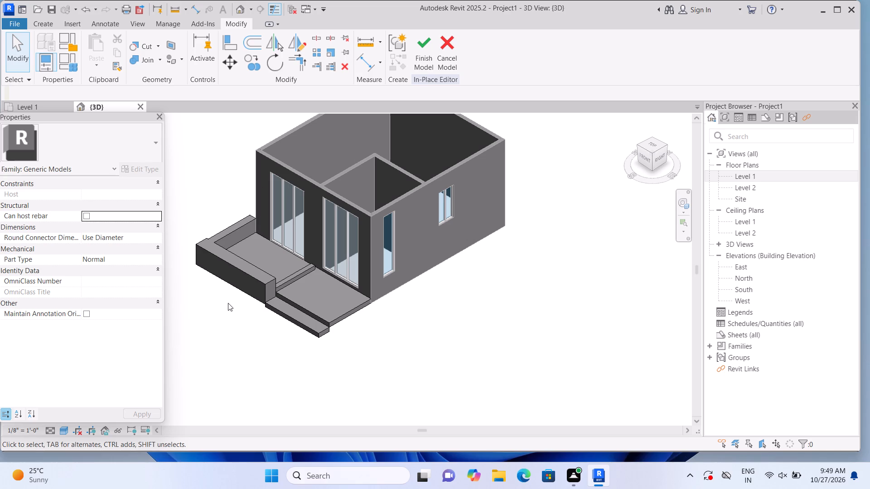
scroll(228, 302, "up", 2)
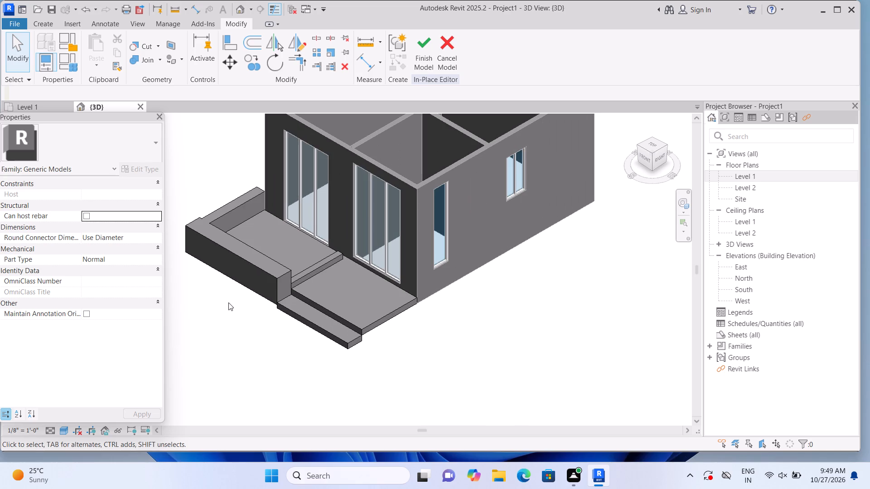
scroll(229, 304, "down", 2)
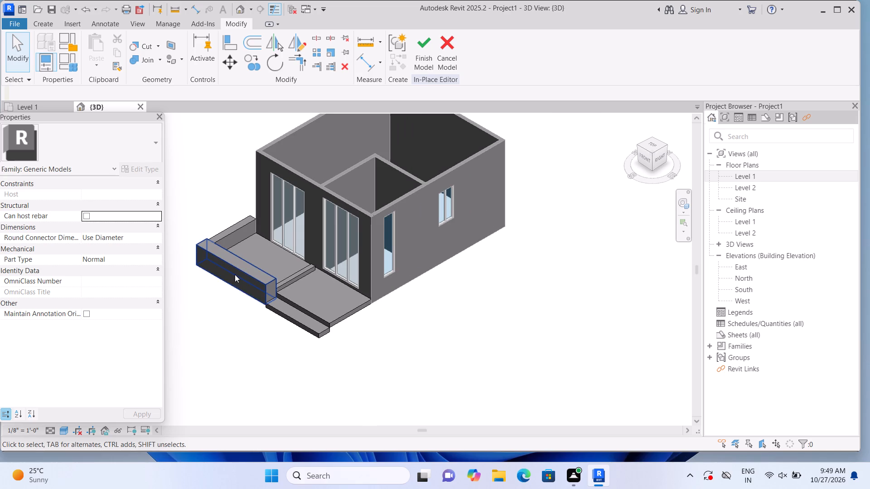
Delete the raised front block, the raised side block and the cross strip from the front slab.
left_click(235, 274)
key("Delete")
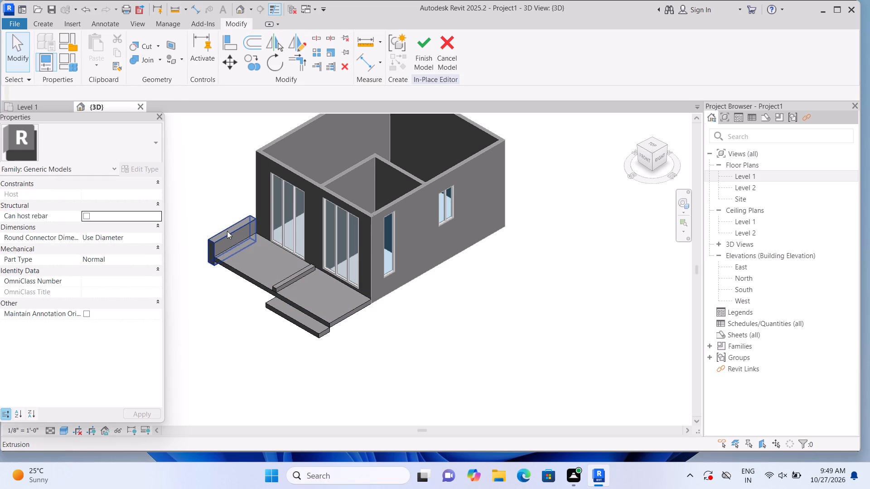
left_click(227, 231)
key("Delete")
key("Delete")
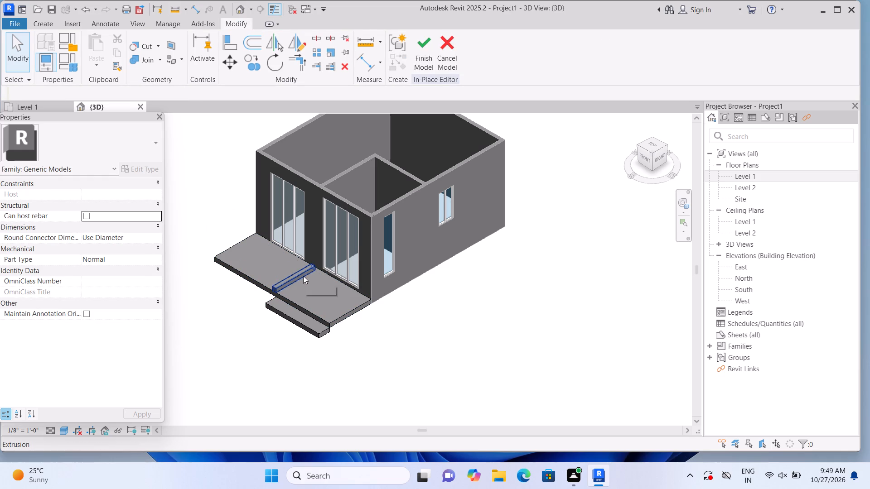
left_click(303, 276)
key("Delete")
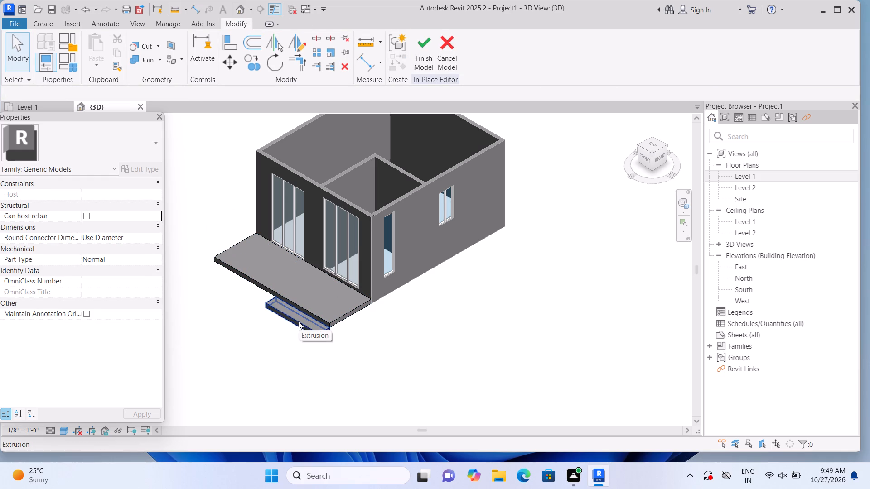
Stretch the lower front step lengthwise to line up with the slab's far side edge, spanning the slab's whole front.
left_click(299, 321)
left_click_drag(268, 298, 227, 273)
left_click(227, 273)
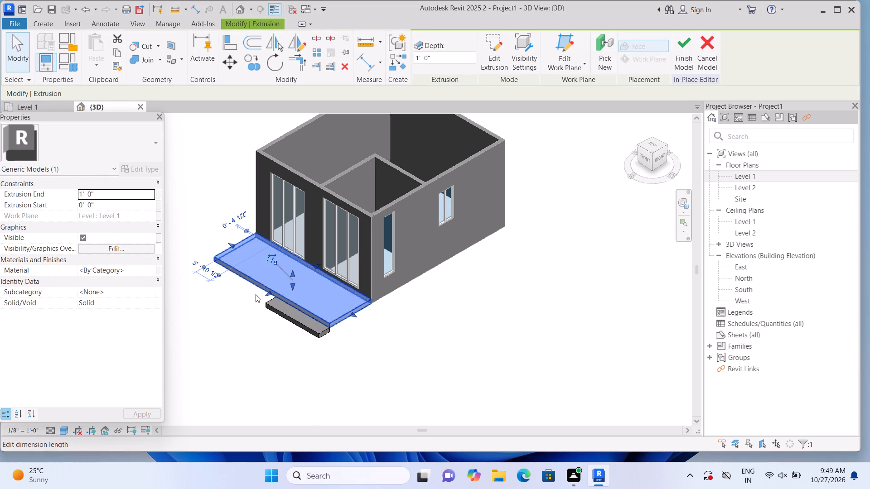
left_click(239, 336)
left_click(278, 305)
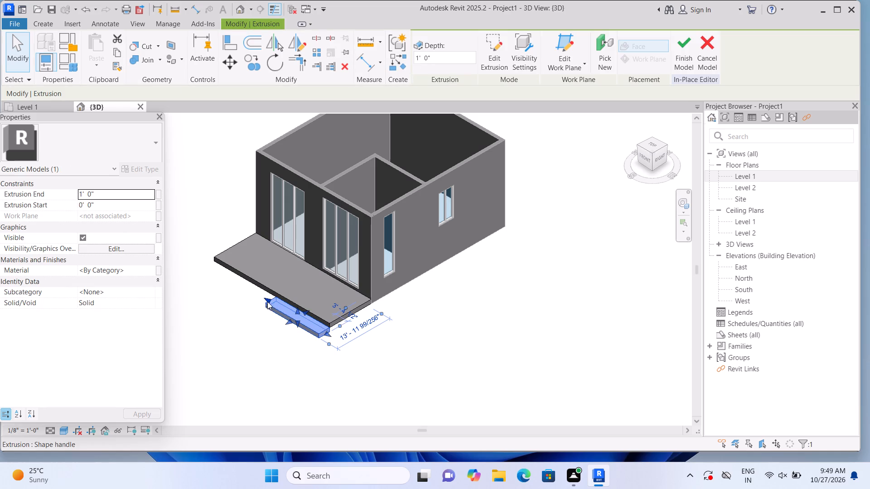
left_click_drag(268, 300, 209, 268)
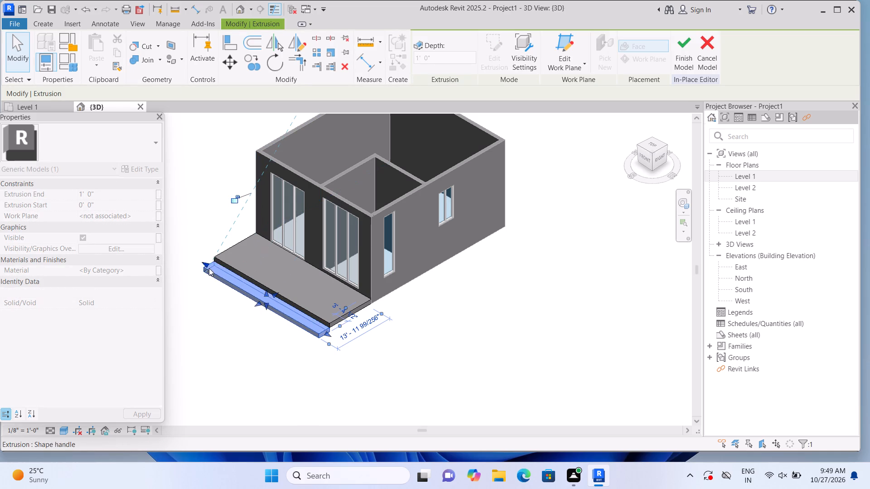
double_click(231, 328)
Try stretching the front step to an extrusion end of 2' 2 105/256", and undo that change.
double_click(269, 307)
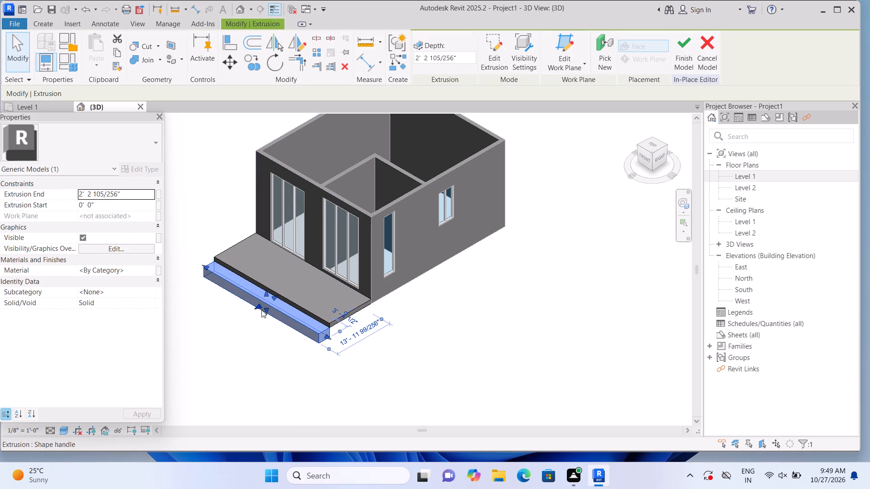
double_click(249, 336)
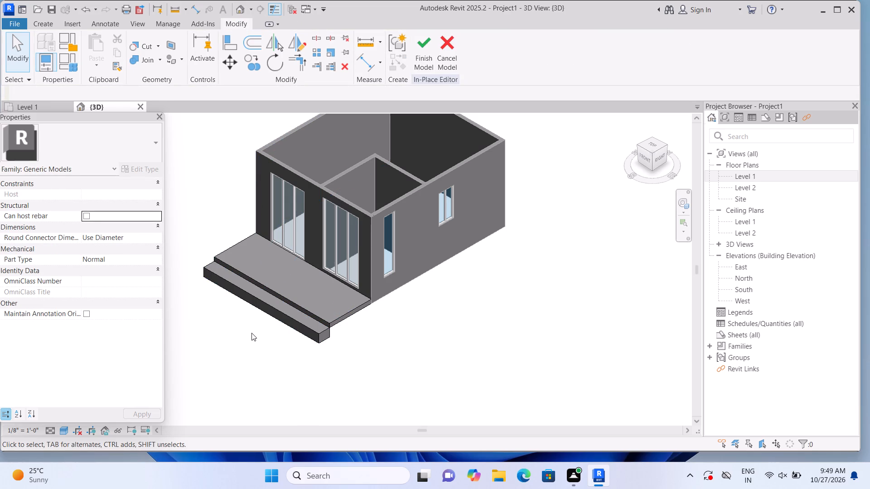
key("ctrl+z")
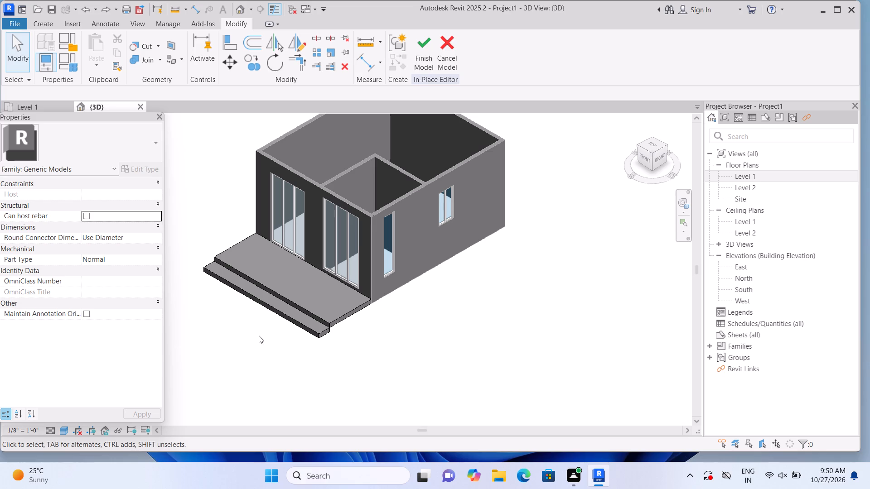
Open the East elevation view.
scroll(256, 360, "down", 1)
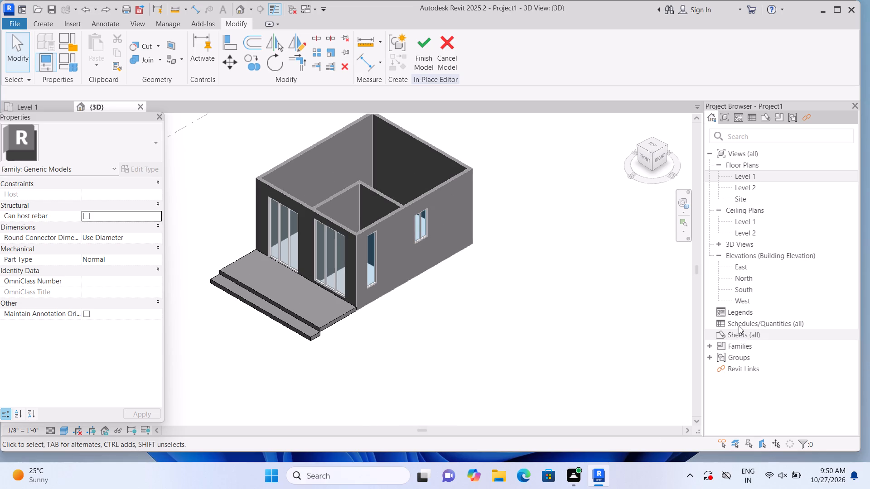
double_click(739, 270)
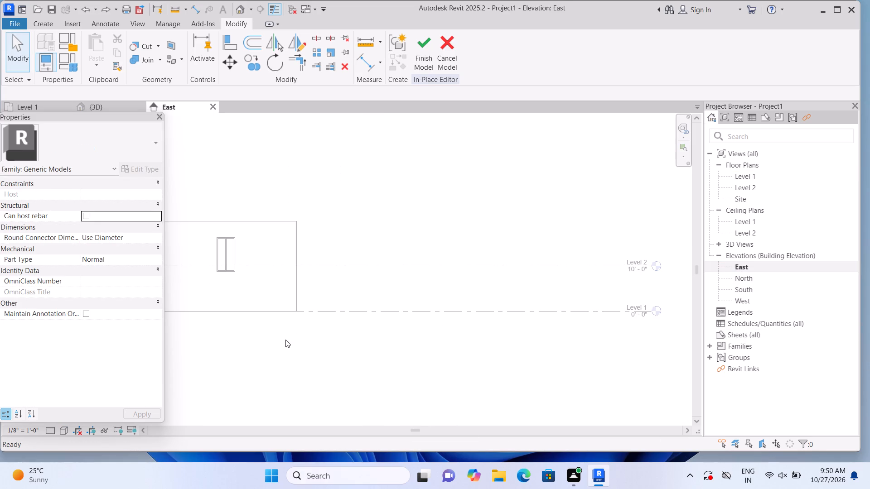
Examine the front slab and step in the East elevation and in the North elevation.
scroll(331, 340, "down", 3)
middle_click_drag(333, 365, 451, 361)
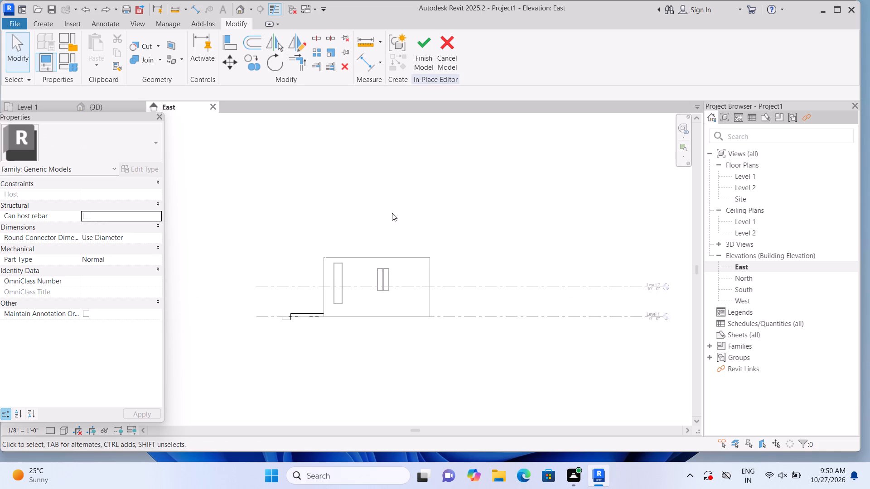
left_click(746, 267)
triple_click(746, 267)
left_click(746, 267)
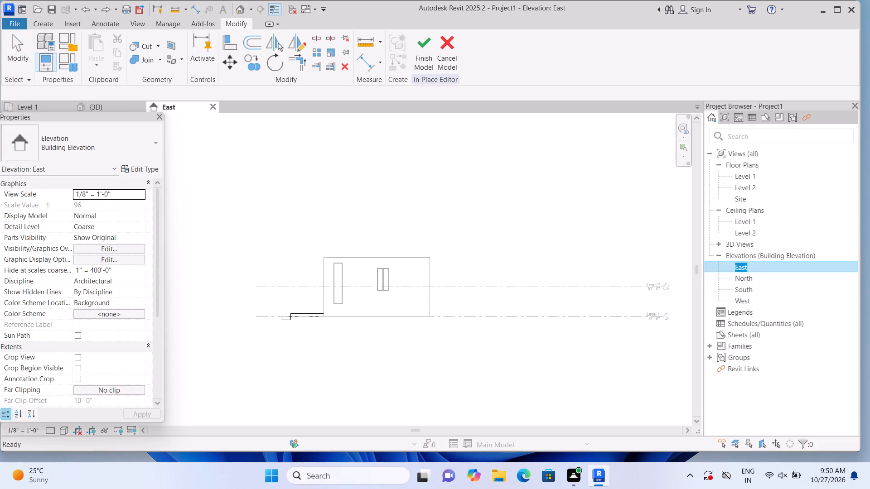
triple_click(749, 279)
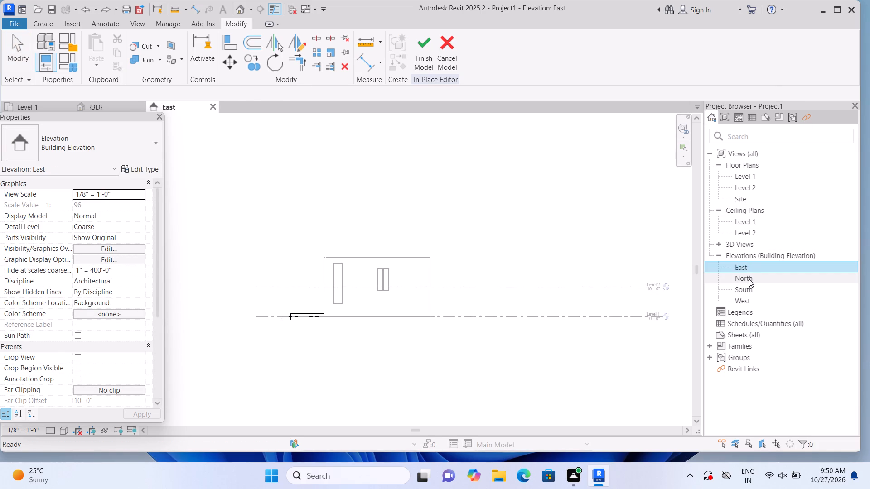
left_click(749, 279)
scroll(749, 280, "down", 2)
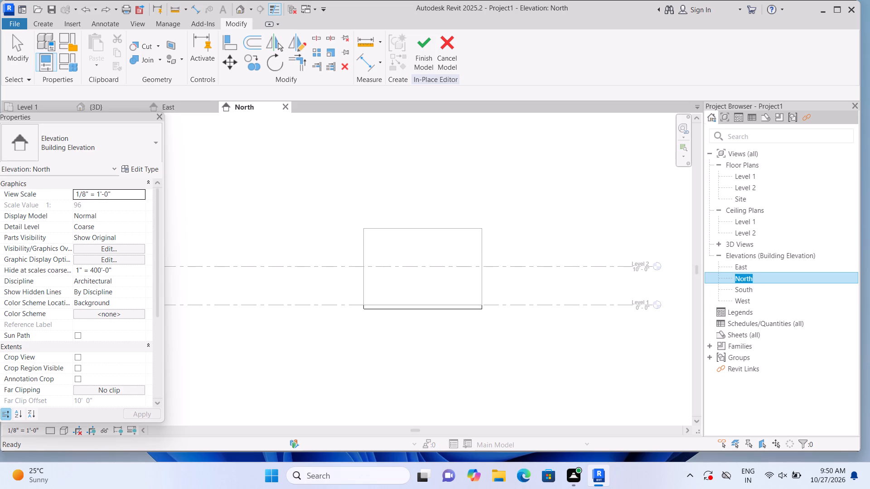
scroll(475, 344, "down", 2)
scroll(385, 329, "down", 1)
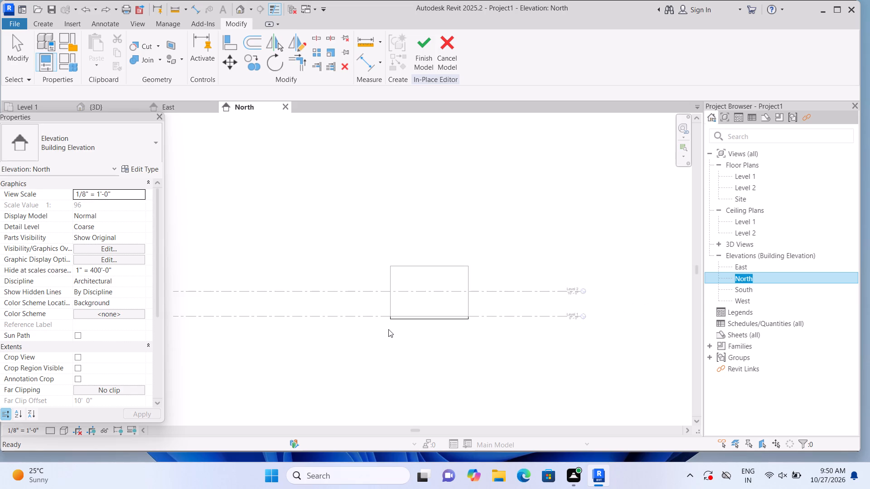
scroll(388, 329, "down", 1)
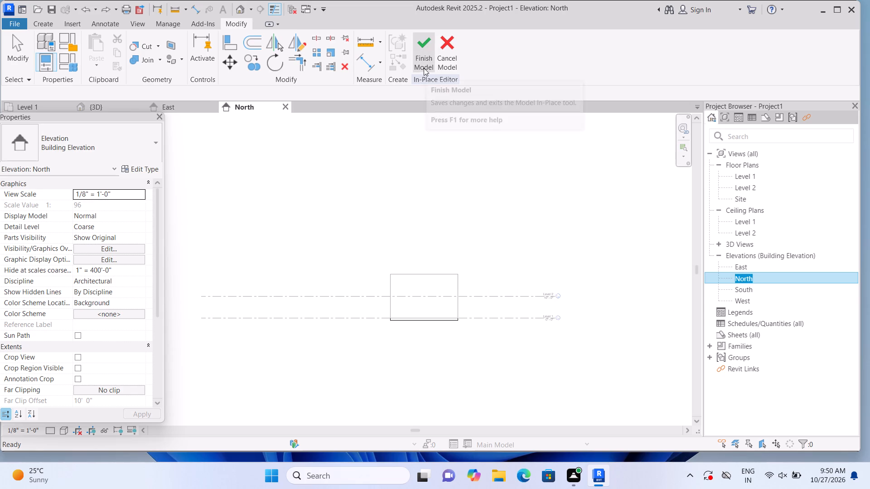
Finish the in-place slab model.
left_click(424, 68)
Open the East elevation view.
scroll(628, 348, "down", 2)
scroll(563, 363, "up", 1)
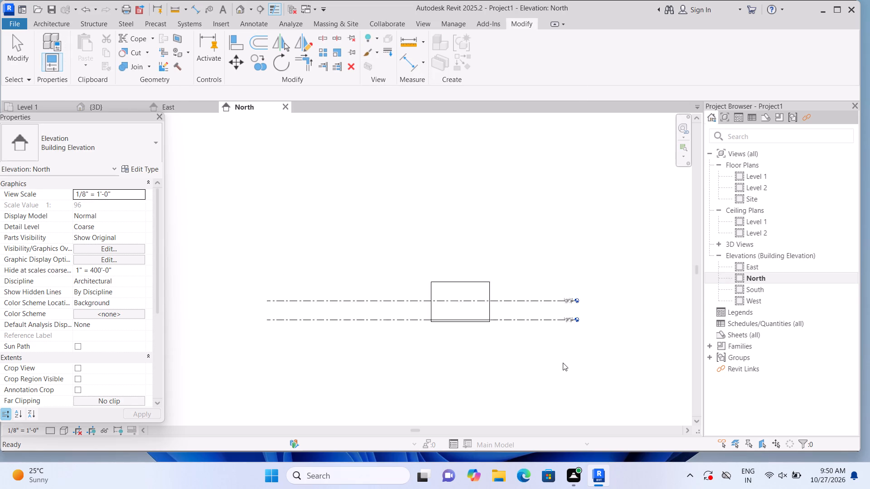
scroll(563, 363, "up", 1)
double_click(753, 268)
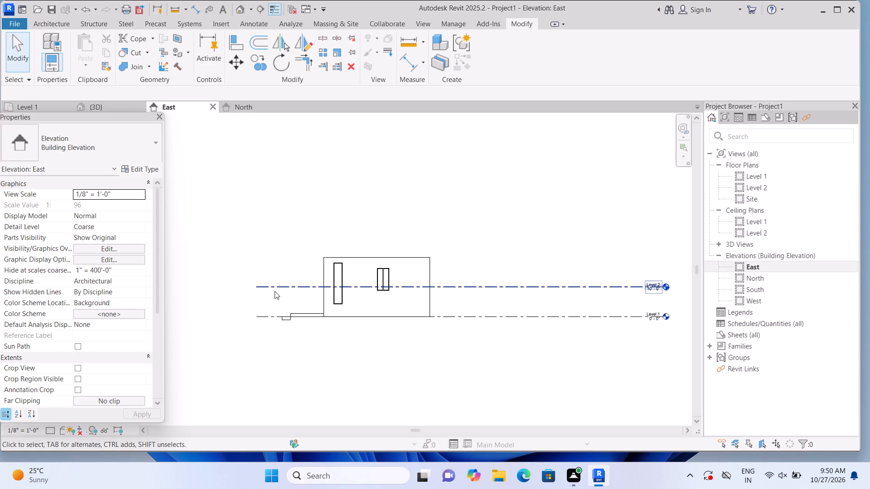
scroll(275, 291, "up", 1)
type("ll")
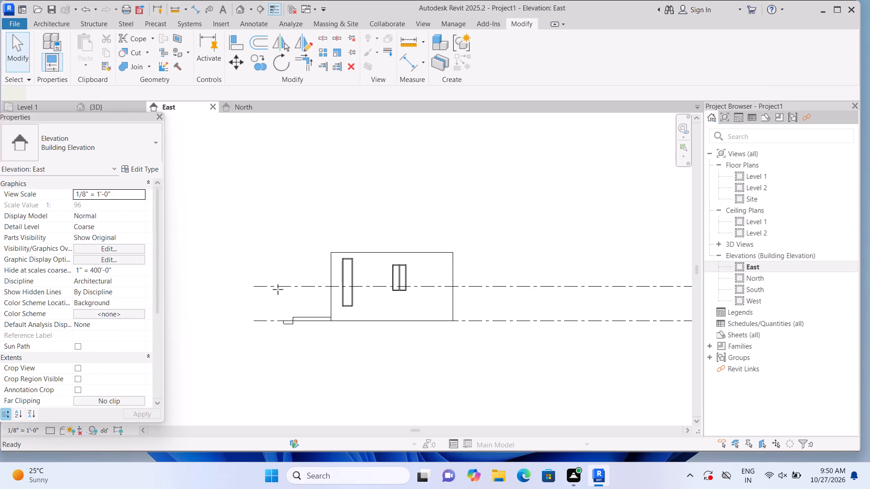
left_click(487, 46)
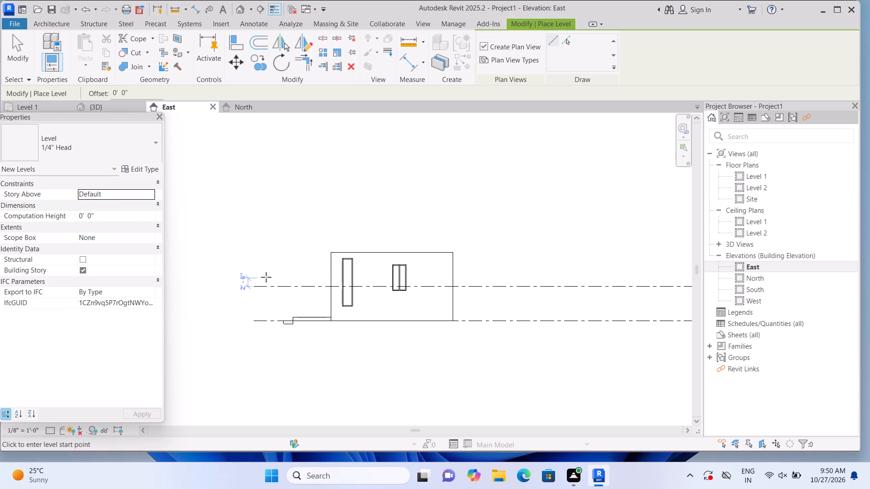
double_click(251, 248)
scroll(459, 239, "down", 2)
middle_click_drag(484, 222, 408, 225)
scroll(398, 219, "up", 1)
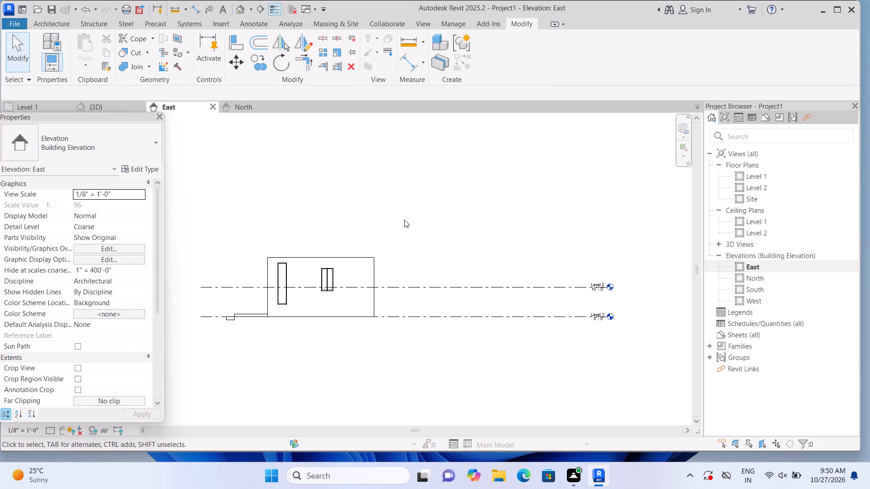
Draw a level at 20' 0", even with the wall top, and extend its start to align with the lower levels.
key("l")
key("l")
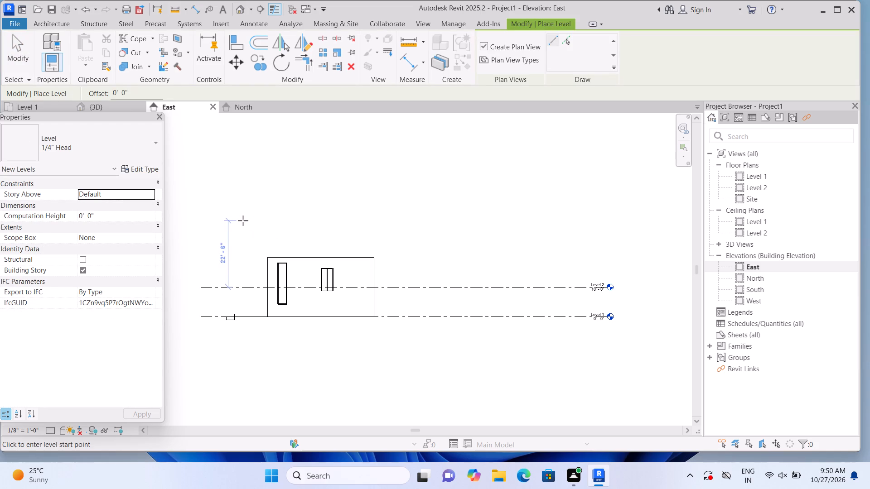
left_click(221, 260)
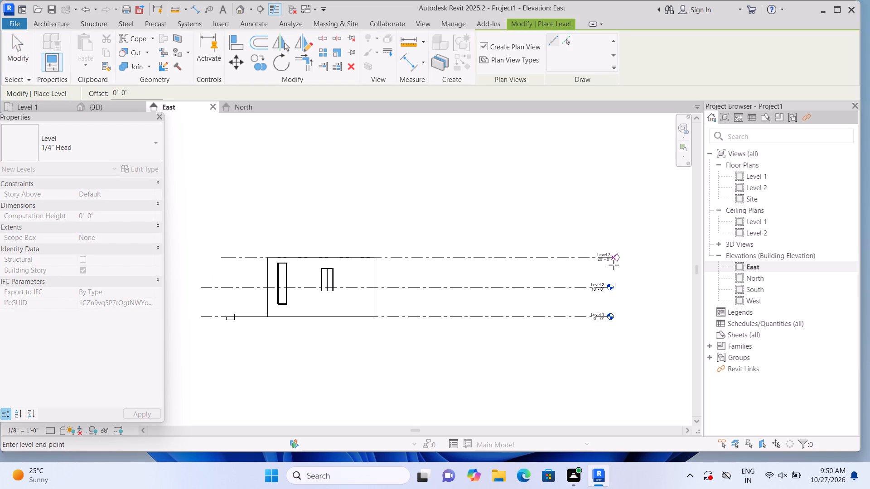
double_click(609, 265)
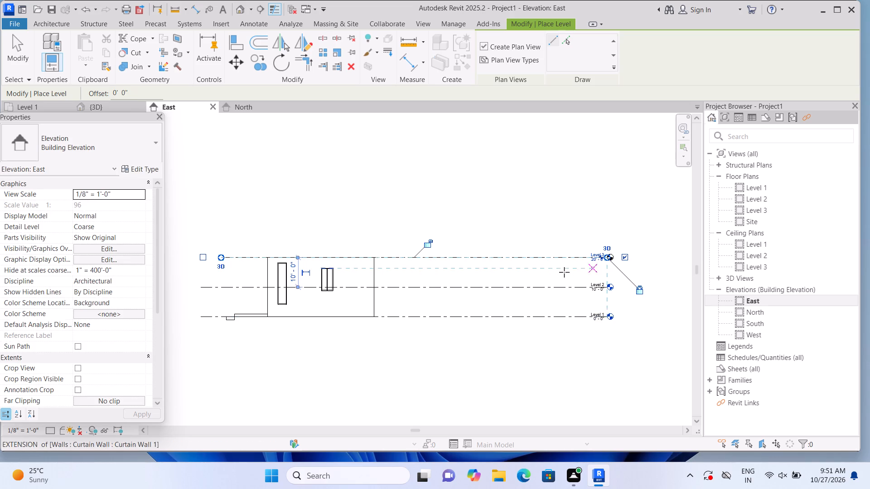
left_click_drag(220, 256, 203, 256)
left_click(203, 256)
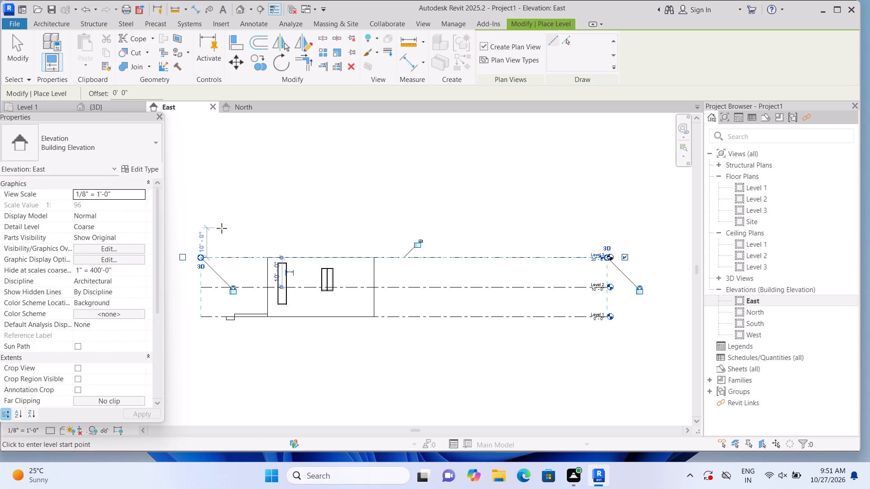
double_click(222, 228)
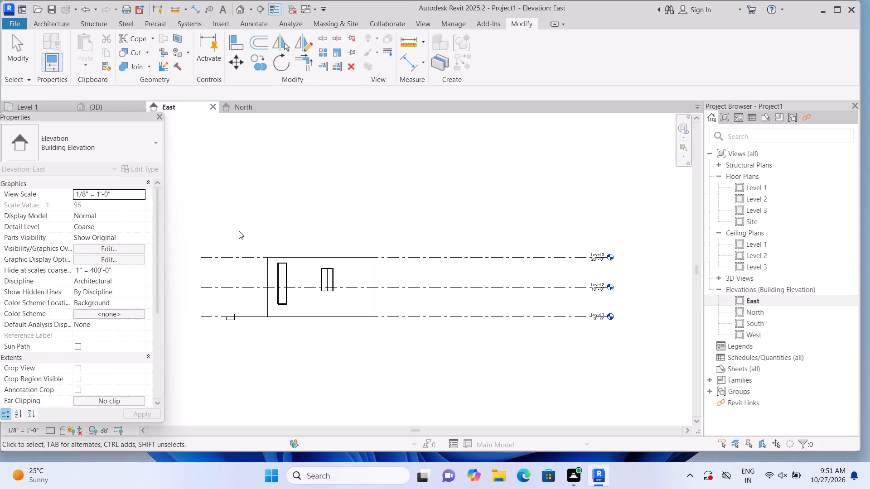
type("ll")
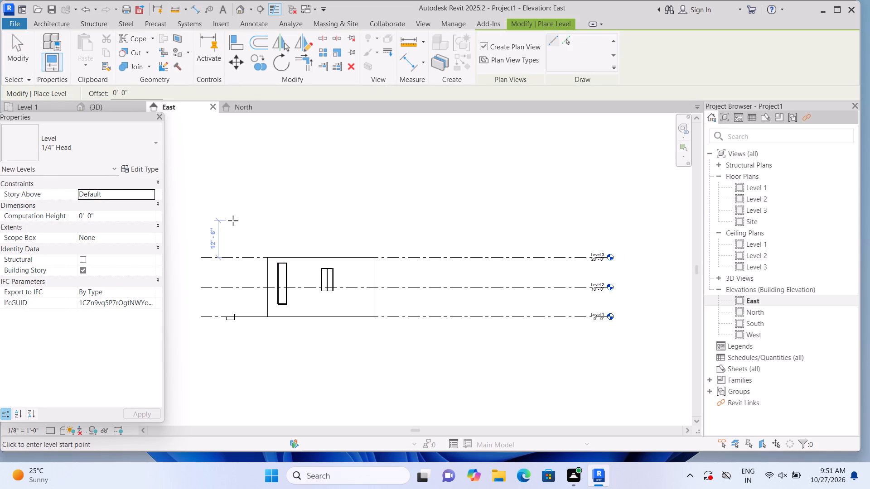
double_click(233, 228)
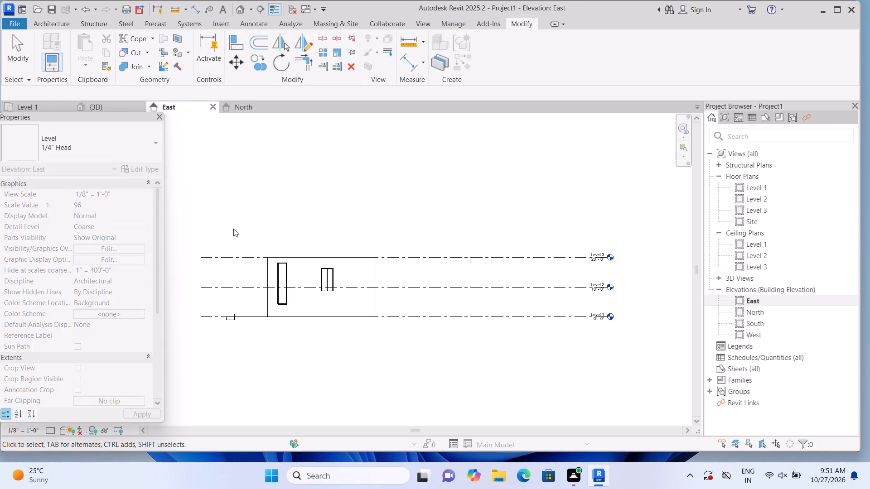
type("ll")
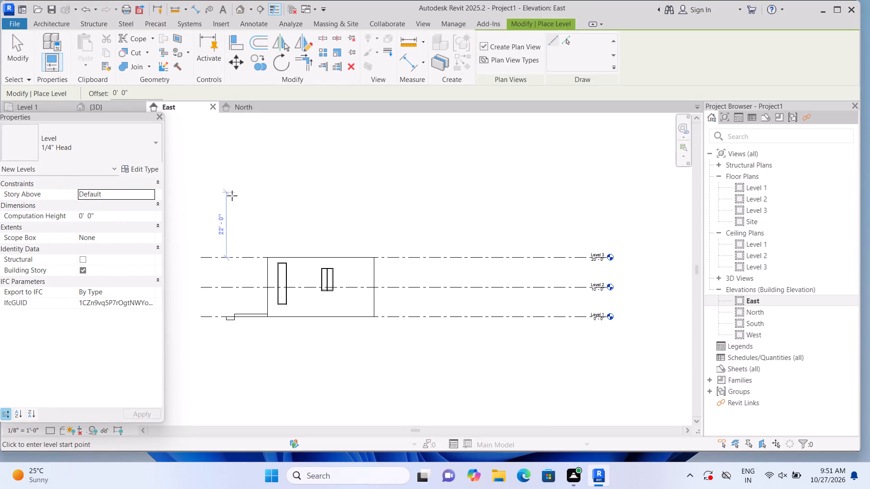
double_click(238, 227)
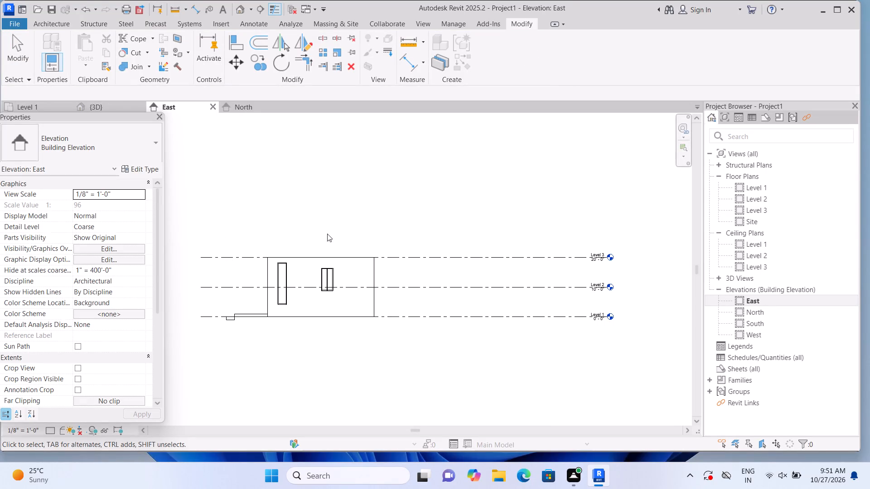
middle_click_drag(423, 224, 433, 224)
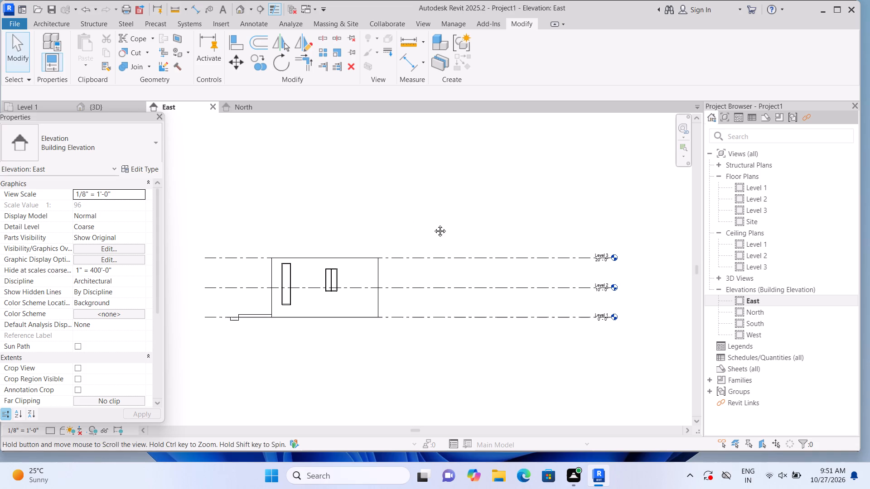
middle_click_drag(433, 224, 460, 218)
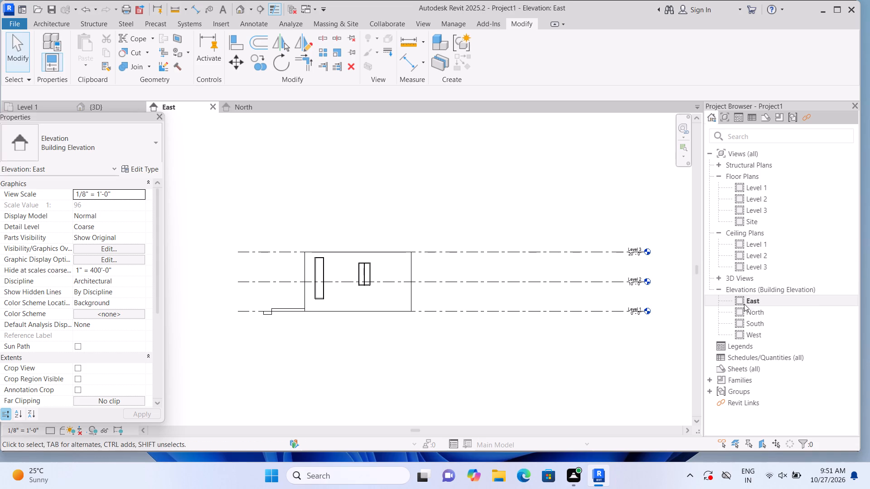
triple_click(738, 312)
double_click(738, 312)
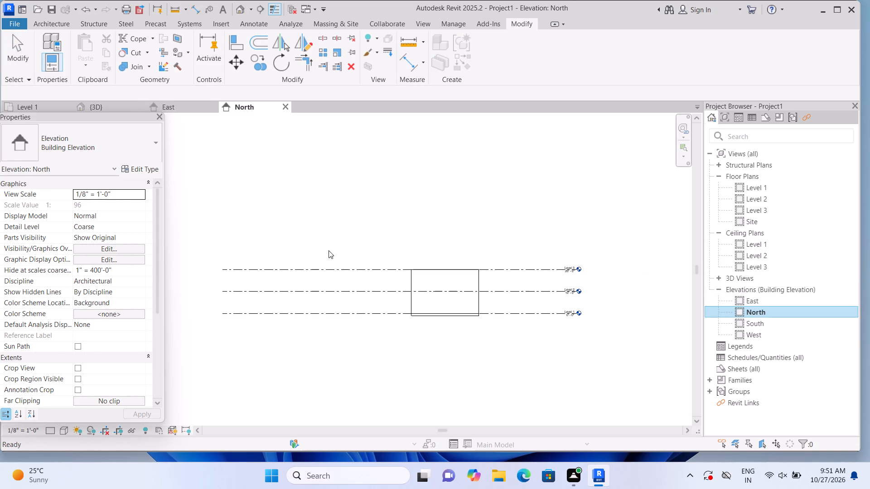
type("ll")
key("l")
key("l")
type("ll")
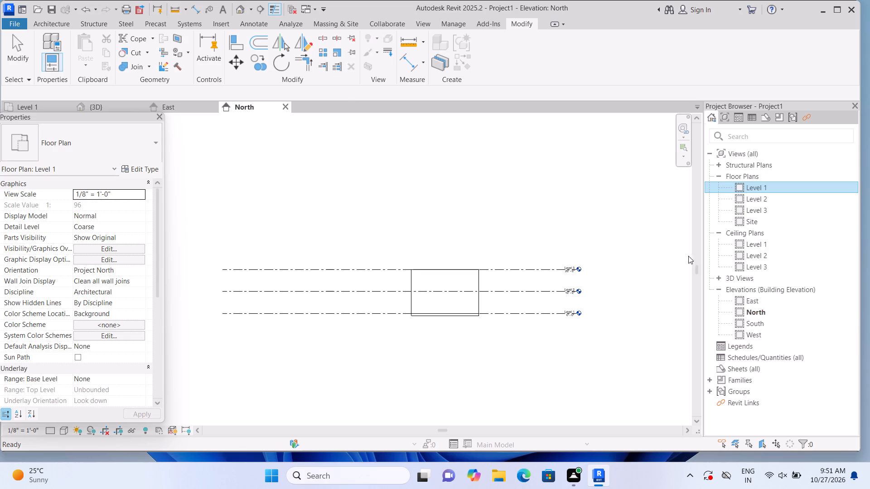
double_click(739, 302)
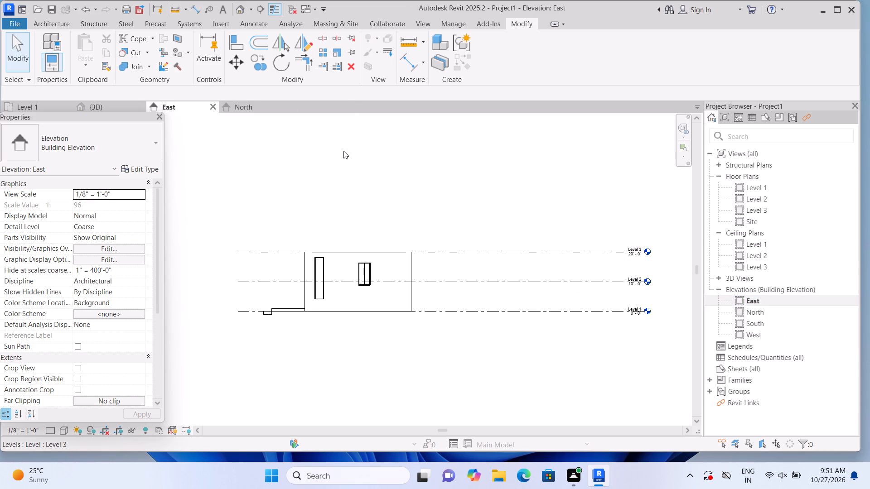
Draw a level at 30' 0", 10' 0" above Level 3, and extend its start to align with the lower levels.
type("ll")
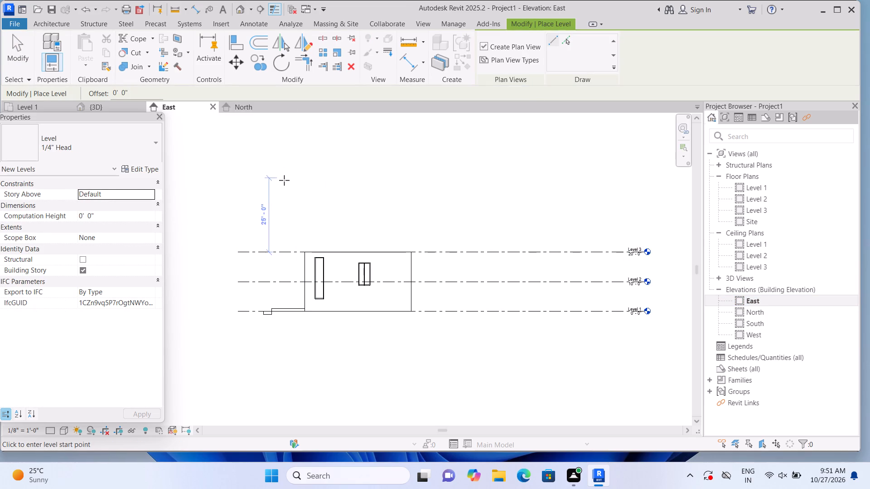
left_click(278, 223)
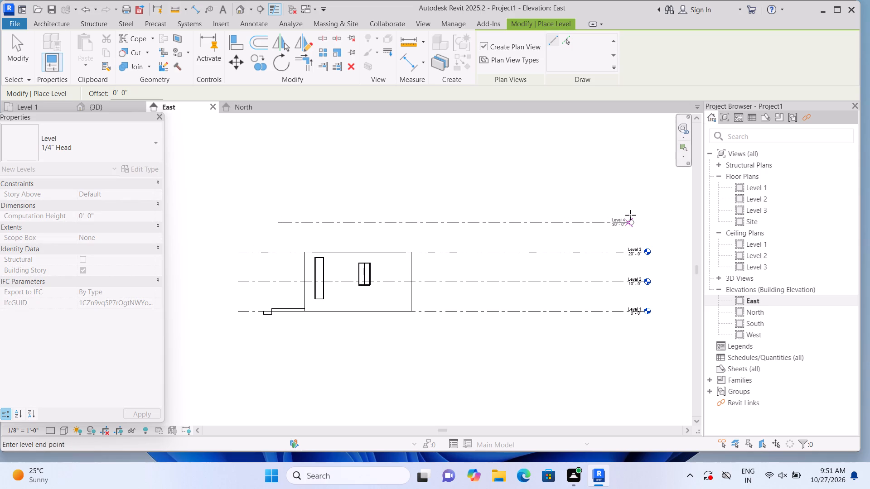
left_click(647, 216)
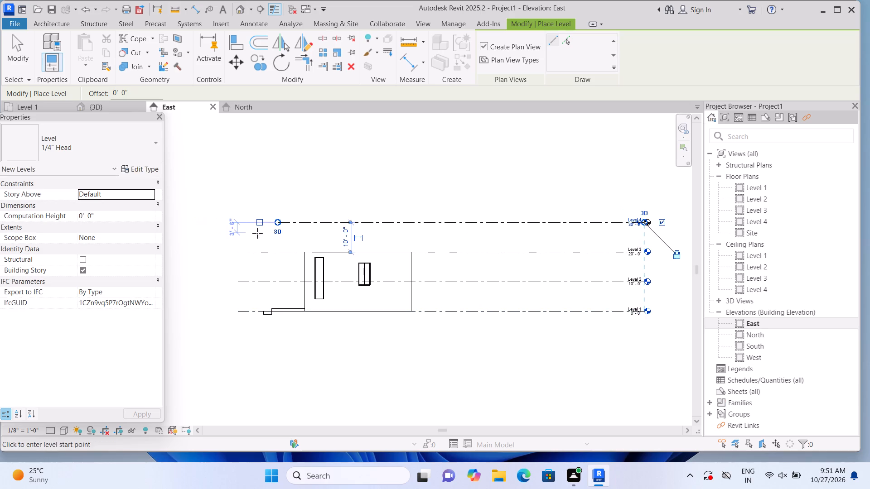
left_click_drag(277, 224, 251, 225)
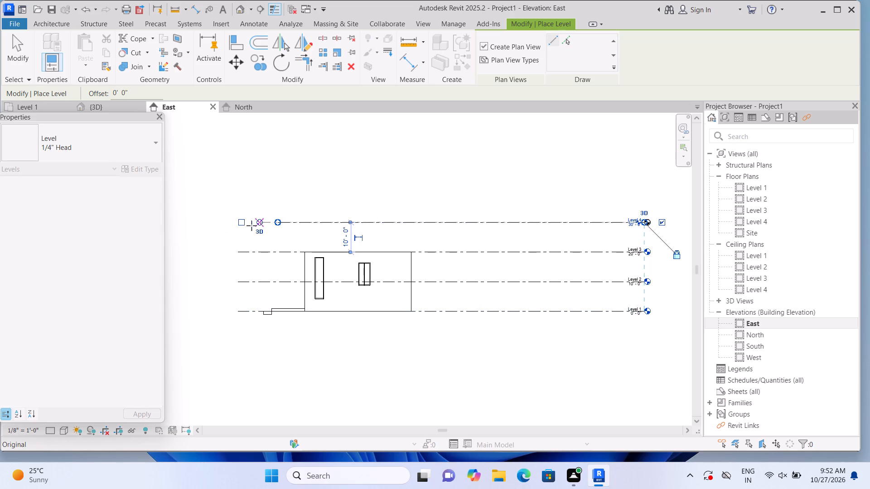
left_click_drag(251, 225, 240, 226)
double_click(240, 226)
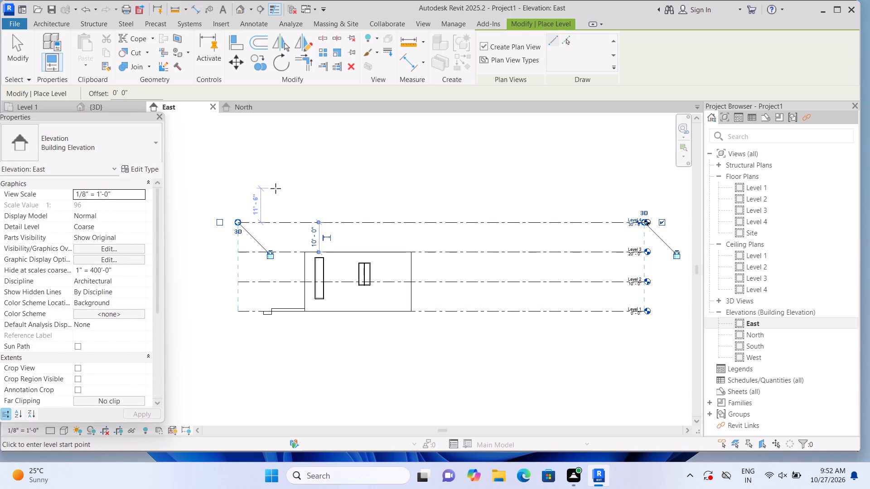
key("Escape")
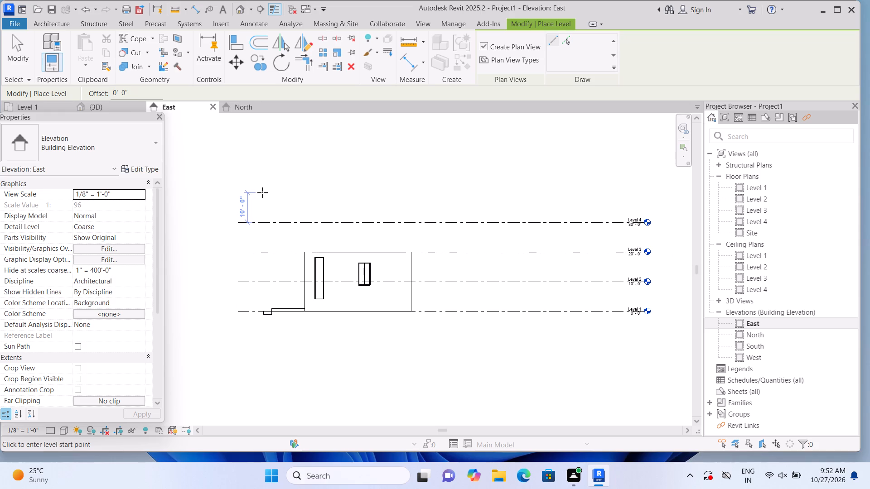
Draw a level at 40' 0", 10' 0" above Level 4, and extend its start to align with the lower levels.
left_click(262, 192)
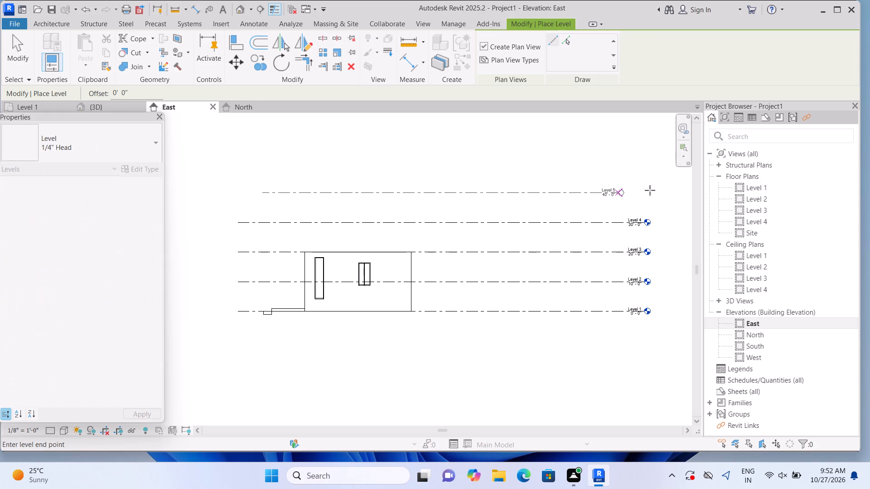
left_click(648, 195)
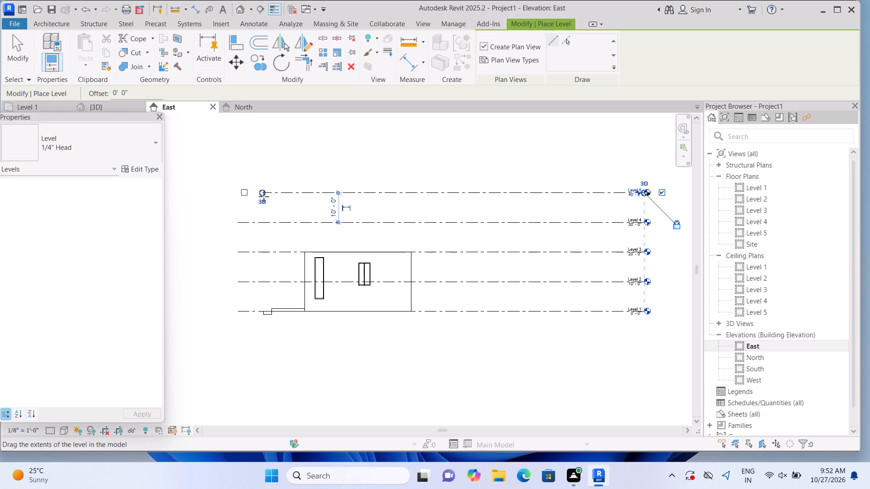
left_click_drag(263, 194, 237, 191)
left_click(237, 191)
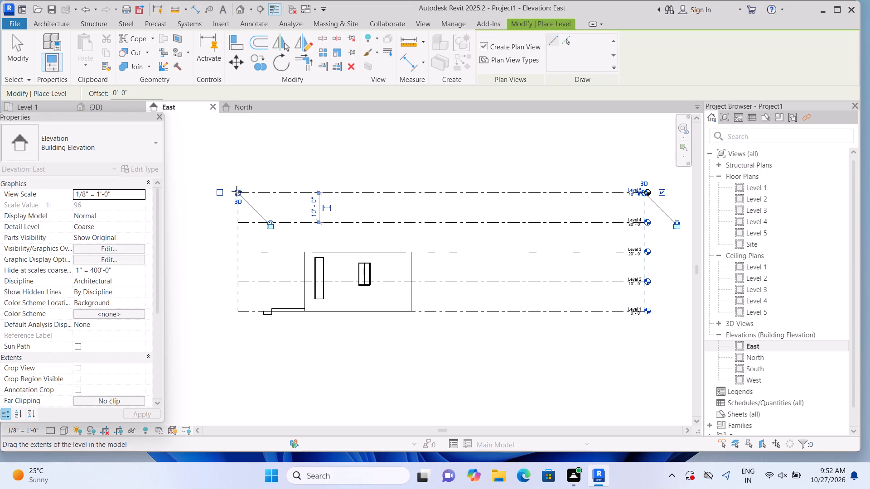
key("Escape")
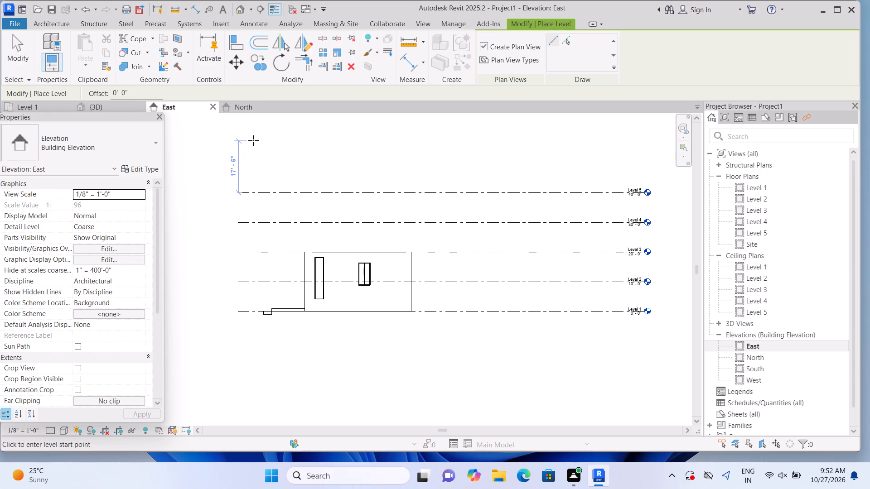
double_click(262, 163)
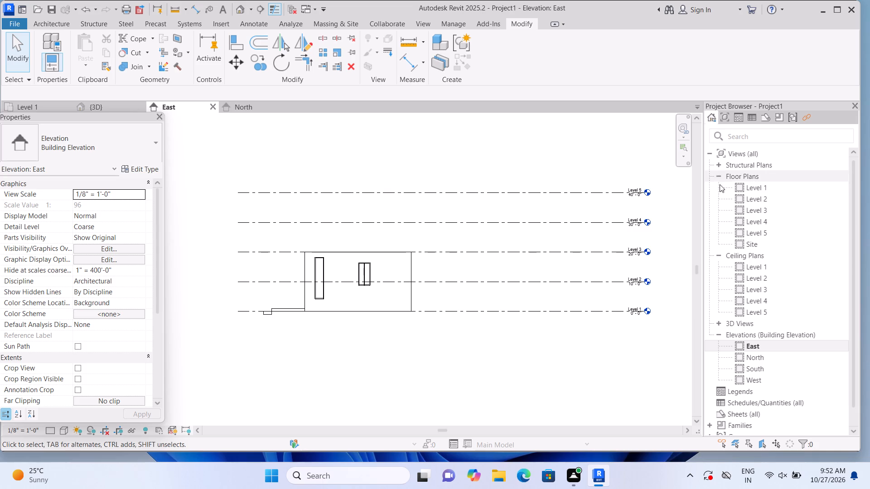
Examine the Level 1 and Level 2 floor plans, and return to the Level 1 plan.
triple_click(741, 186)
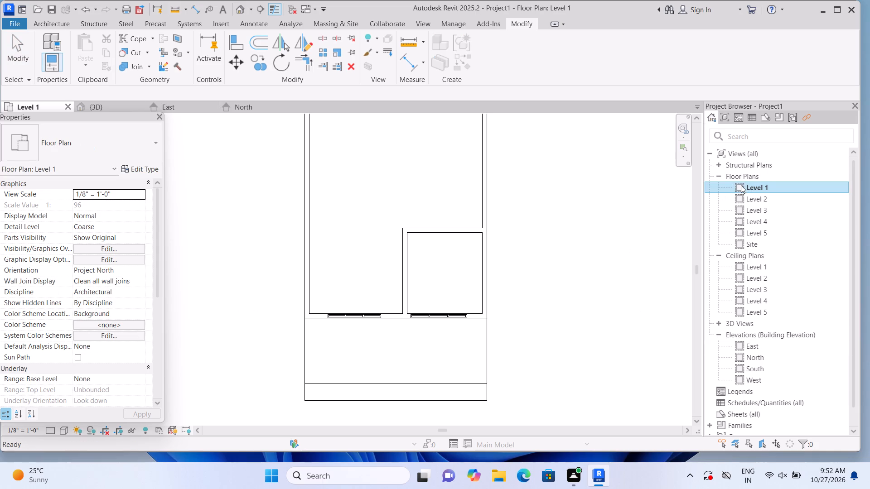
scroll(633, 208, "down", 2)
middle_click_drag(617, 200, 576, 242)
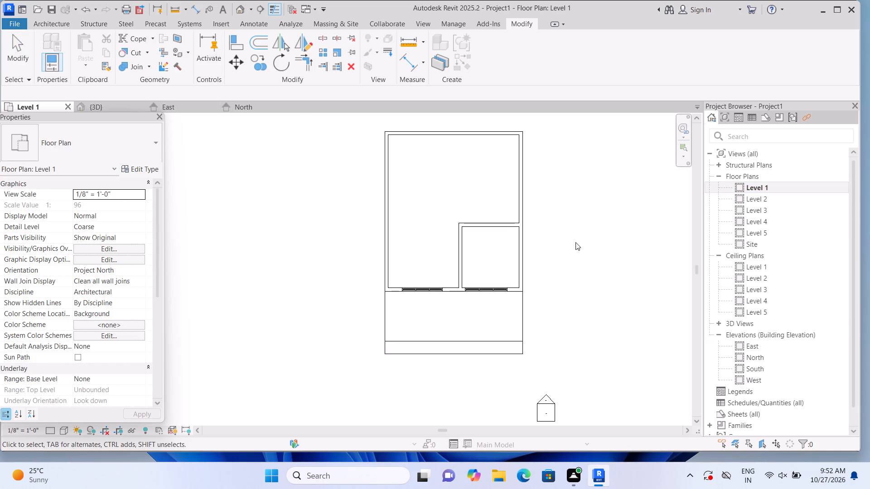
middle_click_drag(575, 220, 551, 256)
scroll(550, 256, "up", 1)
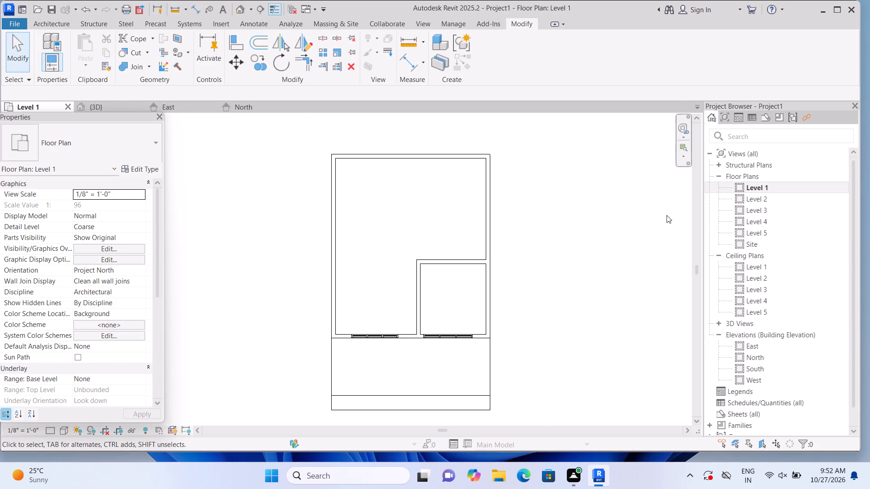
triple_click(739, 197)
left_click(739, 197)
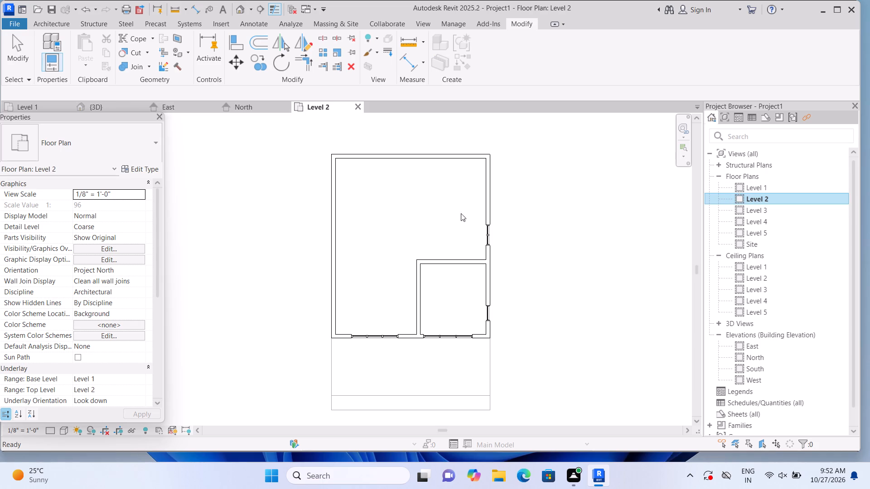
double_click(742, 184)
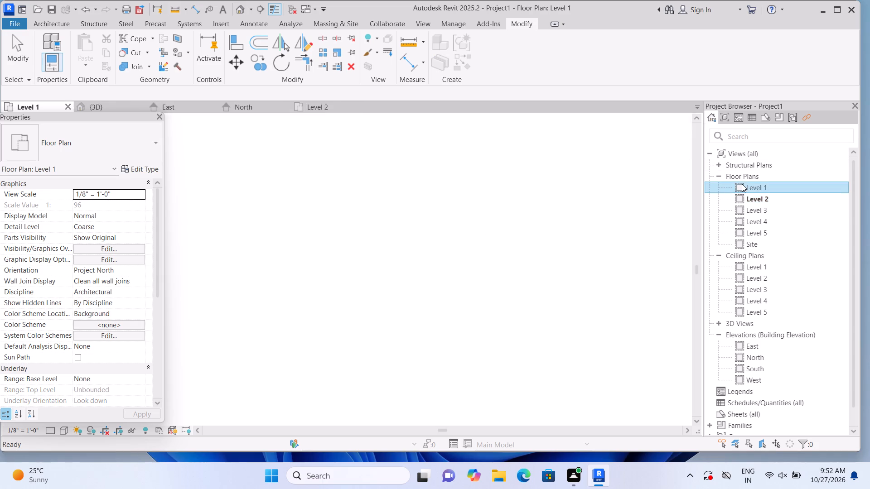
Create a Generic - 12" roof by footprint based on Level 2, with a sloped 30' 9" by 35' 9" rectangular boundary along the outer walls.
left_click(49, 25)
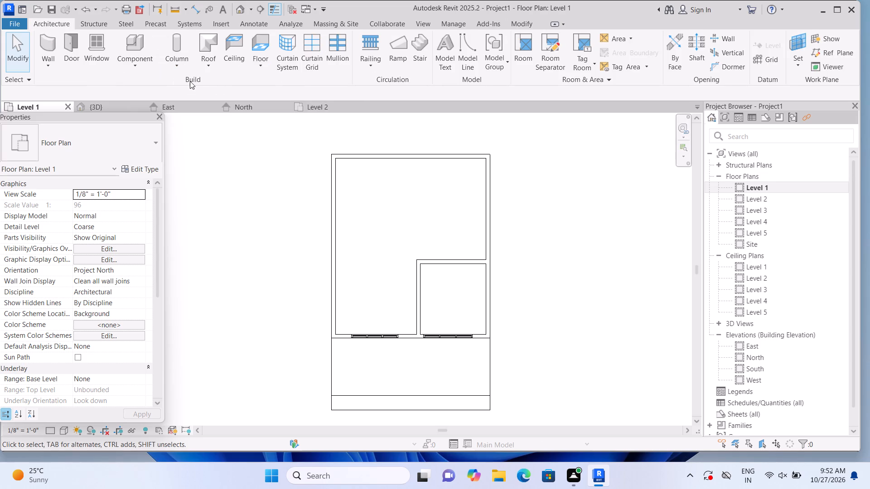
left_click(201, 67)
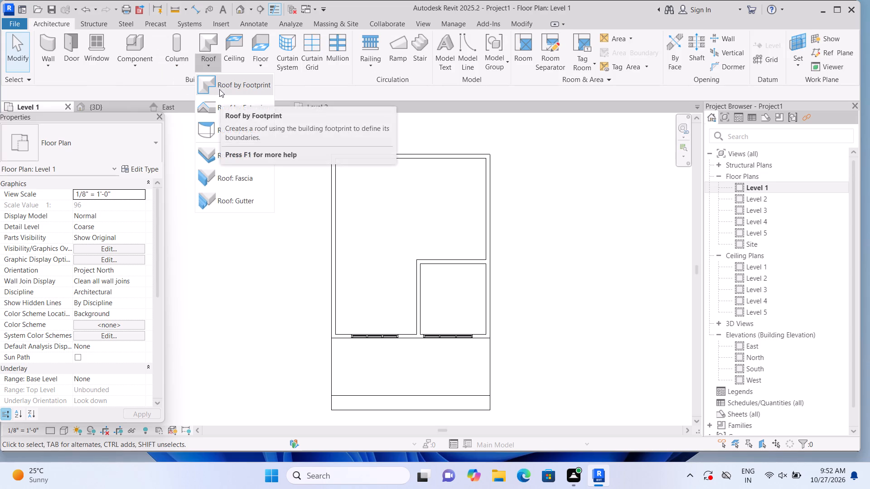
left_click(219, 89)
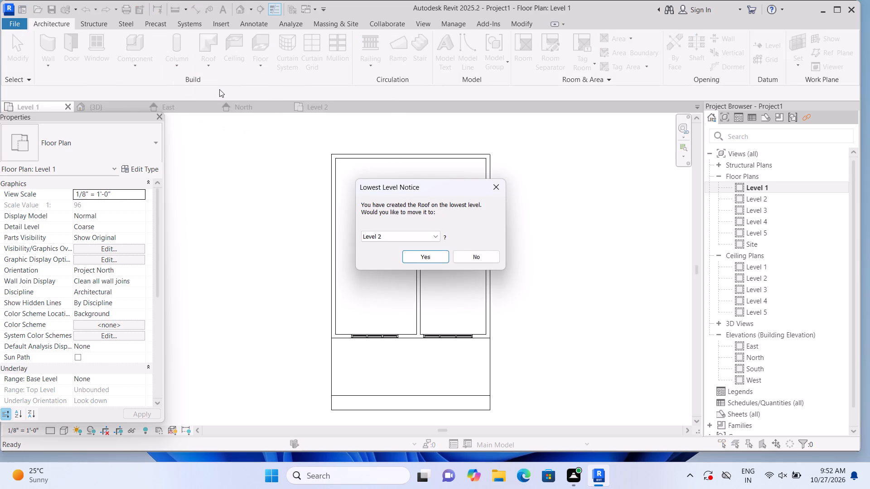
double_click(423, 256)
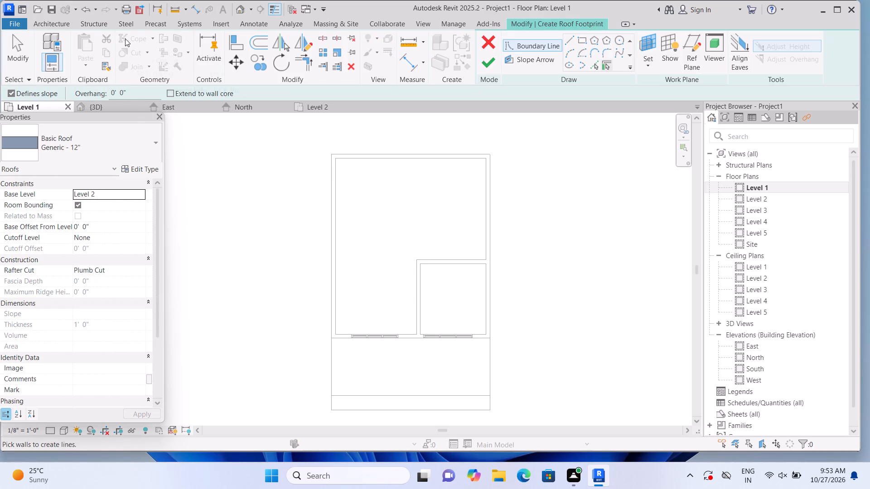
left_click(582, 38)
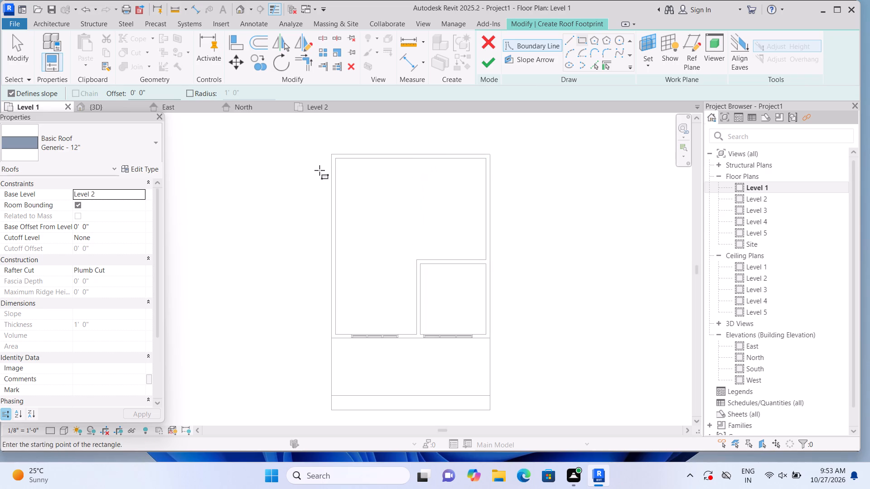
left_click(328, 154)
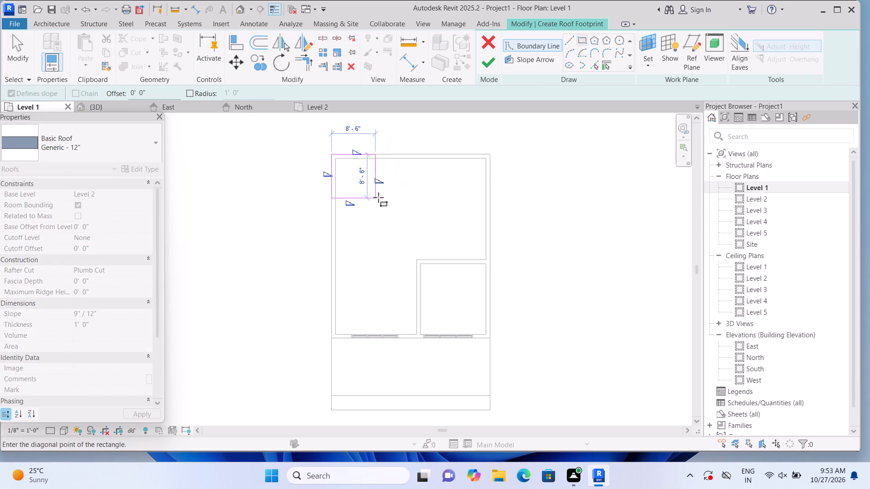
double_click(494, 342)
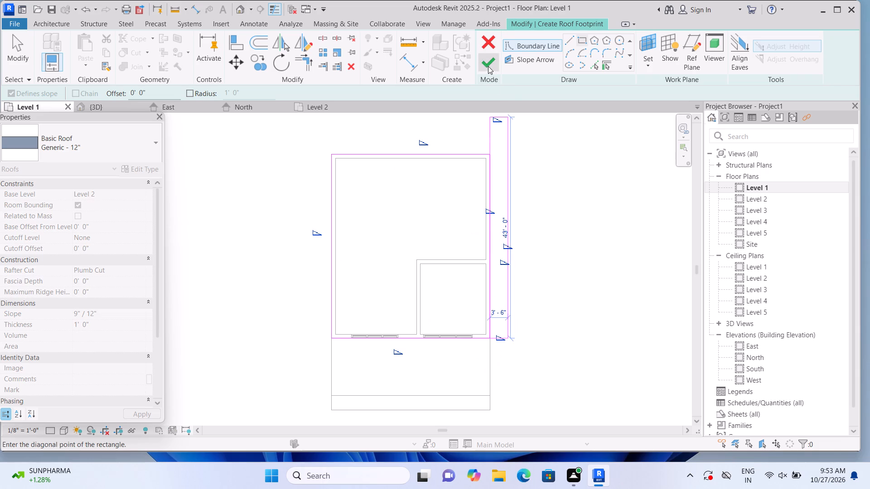
key("Escape")
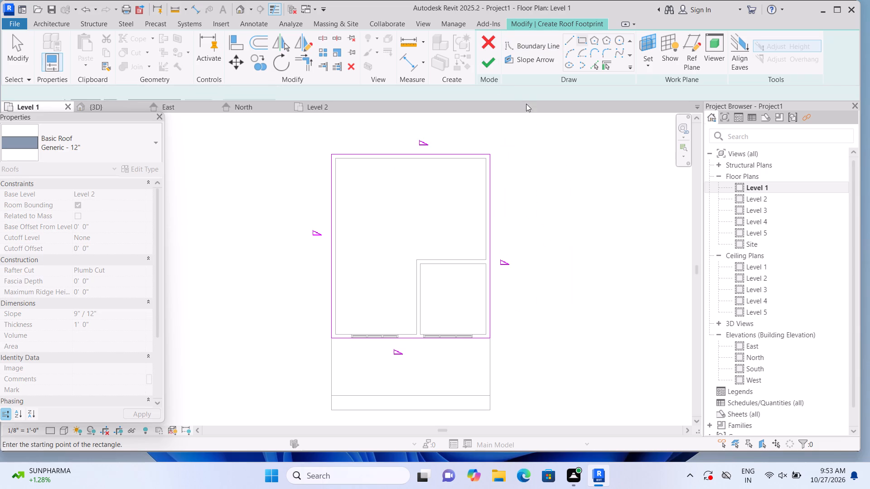
left_click(488, 71)
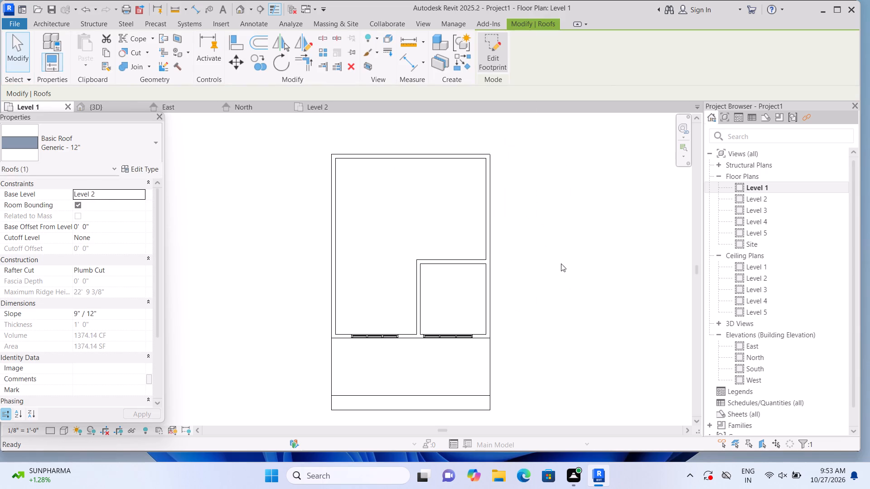
Open the 3D view and select the new roof inside the walls.
left_click(242, 13)
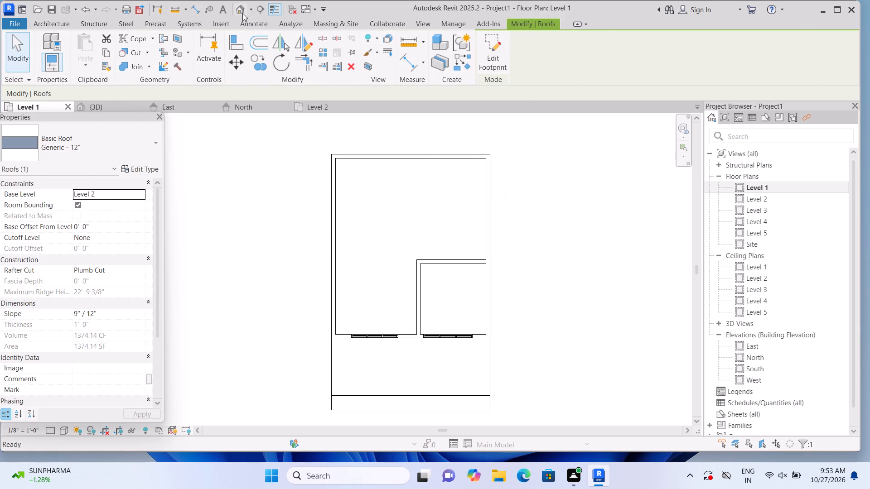
scroll(235, 207, "up", 1)
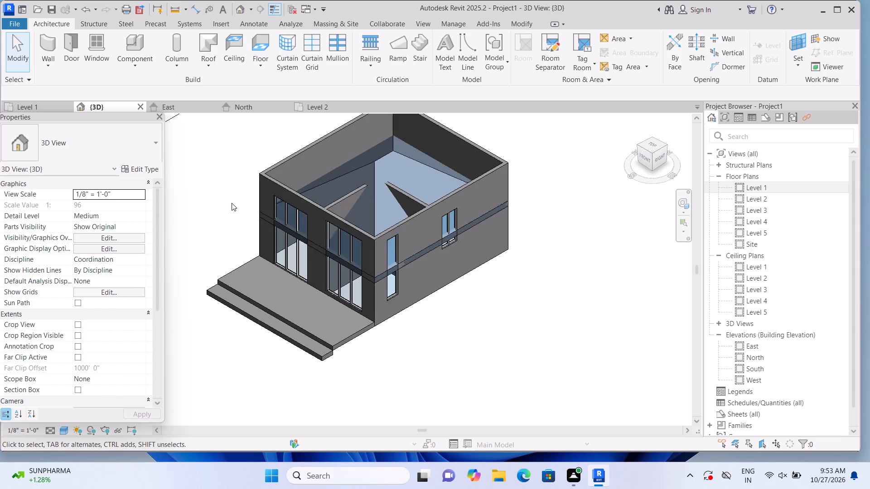
middle_click_drag(239, 213, 258, 244)
left_click(427, 217)
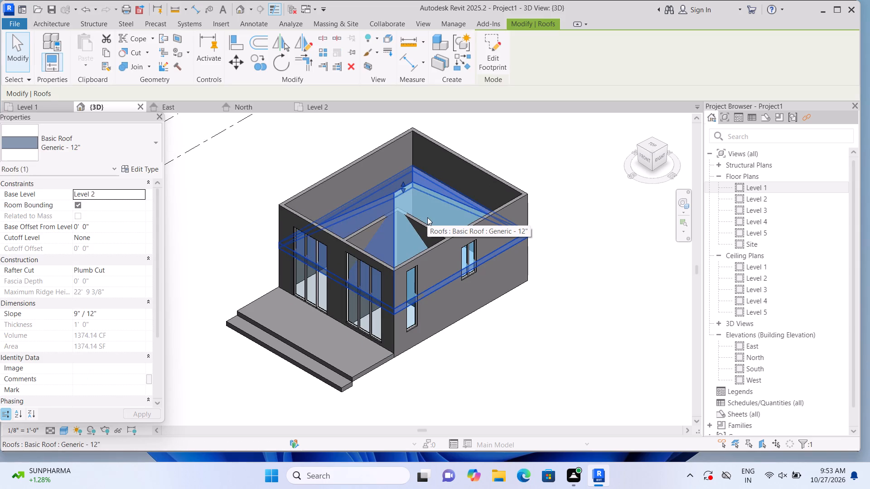
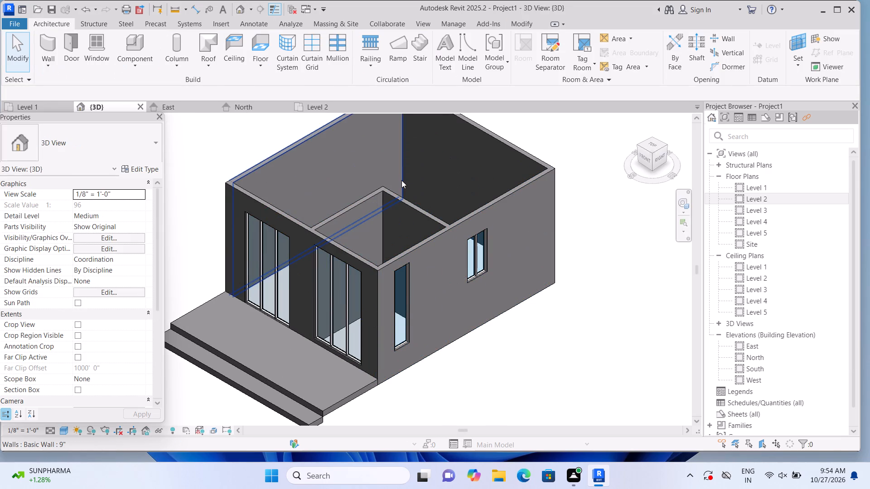
On the Level 1 floor plan, start a new wall and try to change its location line.
scroll(401, 180, "down", 2)
middle_click_drag(250, 149, 242, 208)
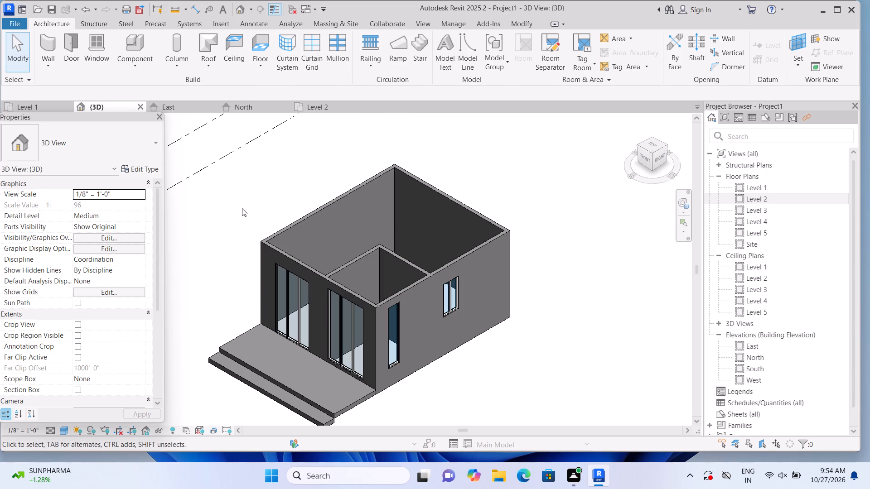
triple_click(740, 187)
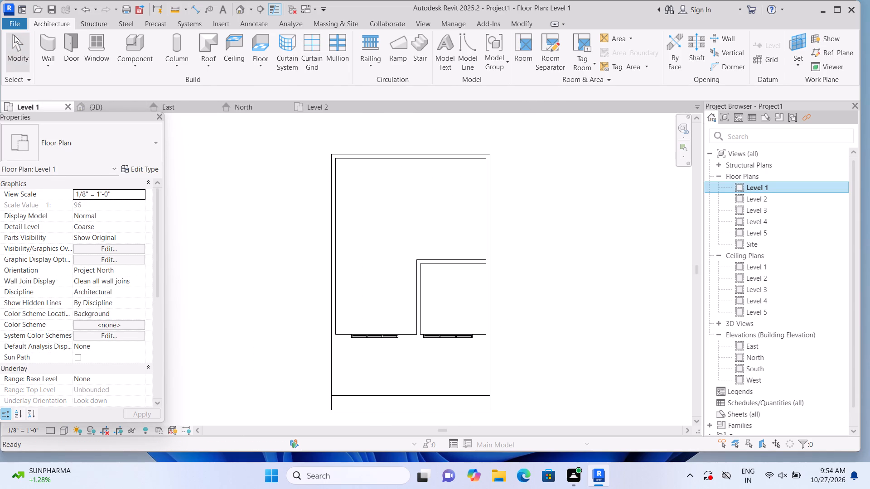
left_click(45, 42)
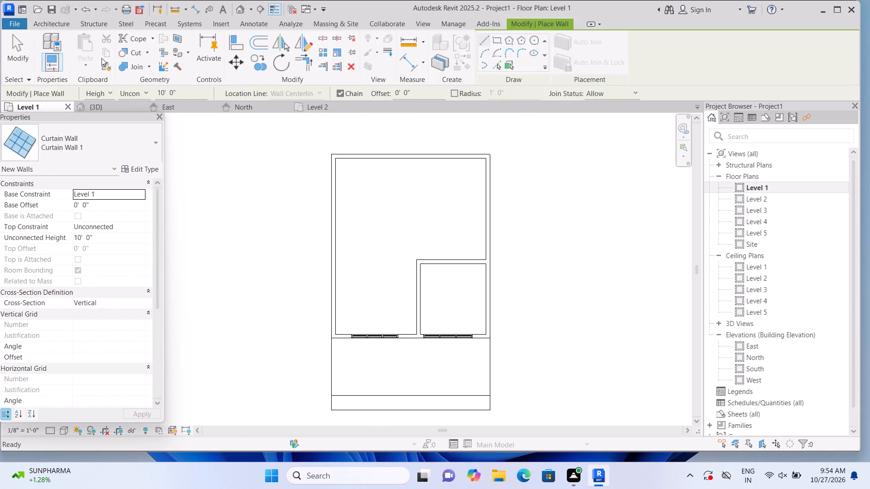
left_click(320, 92)
triple_click(320, 92)
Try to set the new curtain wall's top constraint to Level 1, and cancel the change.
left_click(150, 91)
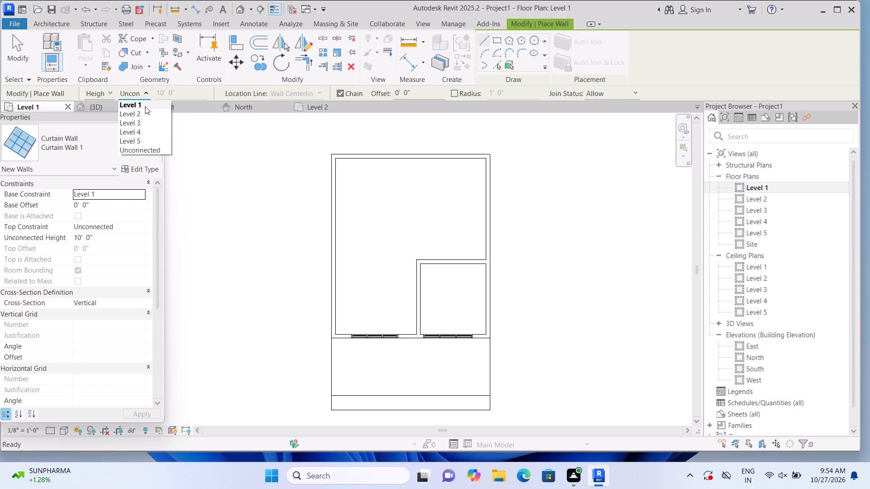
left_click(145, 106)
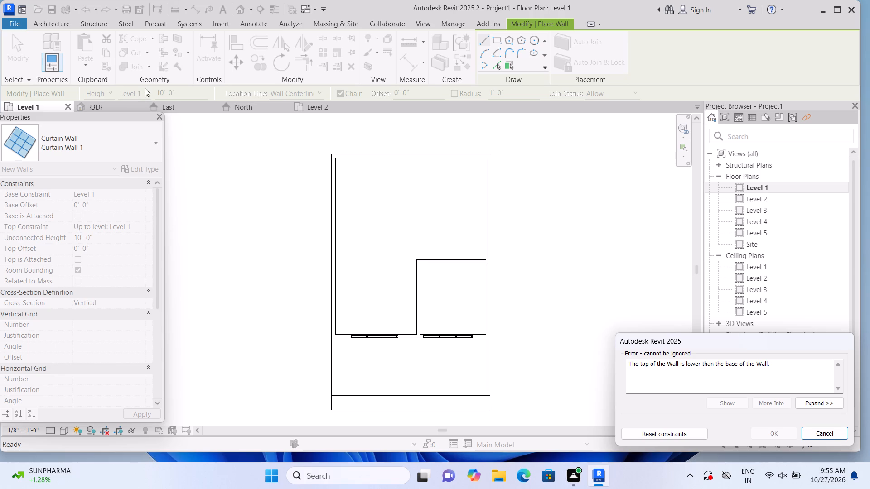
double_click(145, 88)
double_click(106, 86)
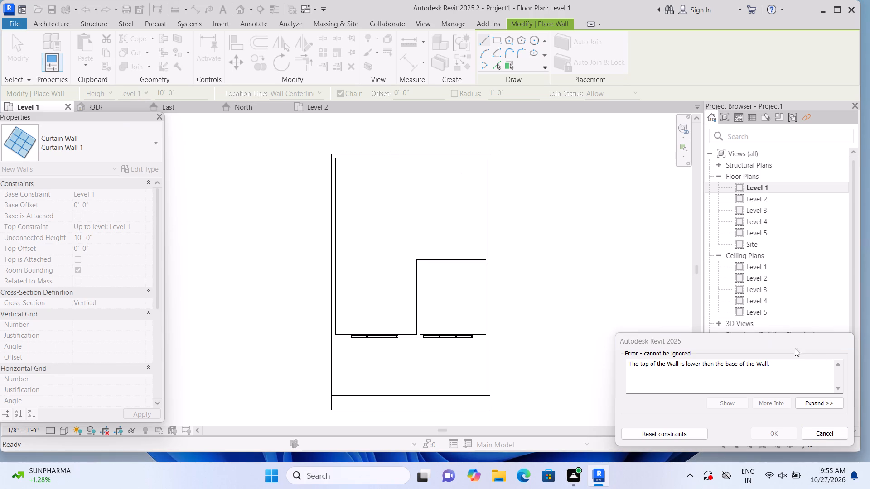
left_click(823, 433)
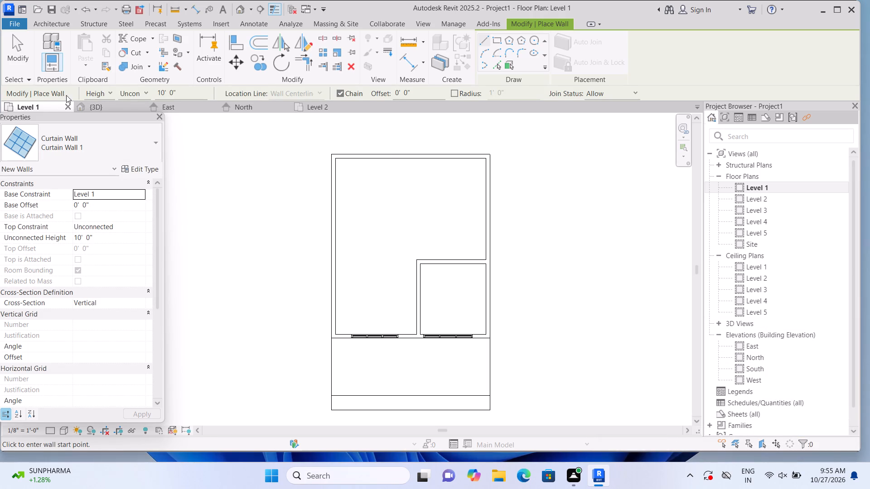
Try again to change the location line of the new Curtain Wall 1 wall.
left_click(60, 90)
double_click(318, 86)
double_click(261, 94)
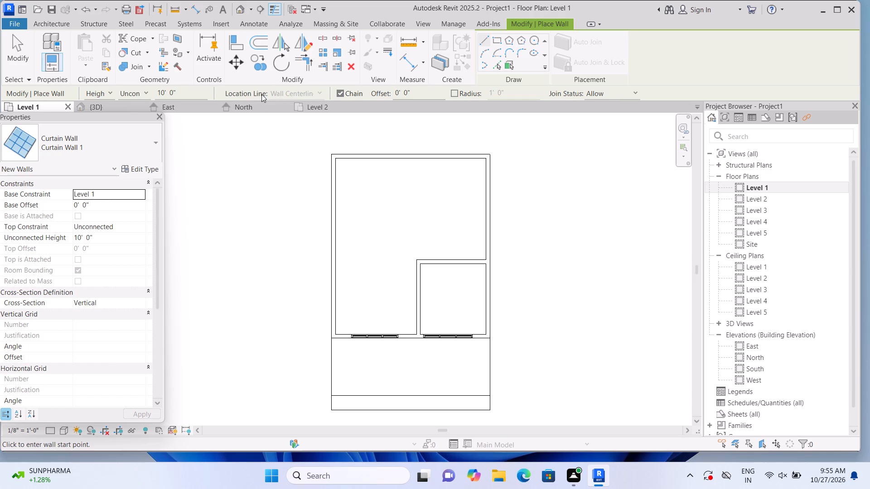
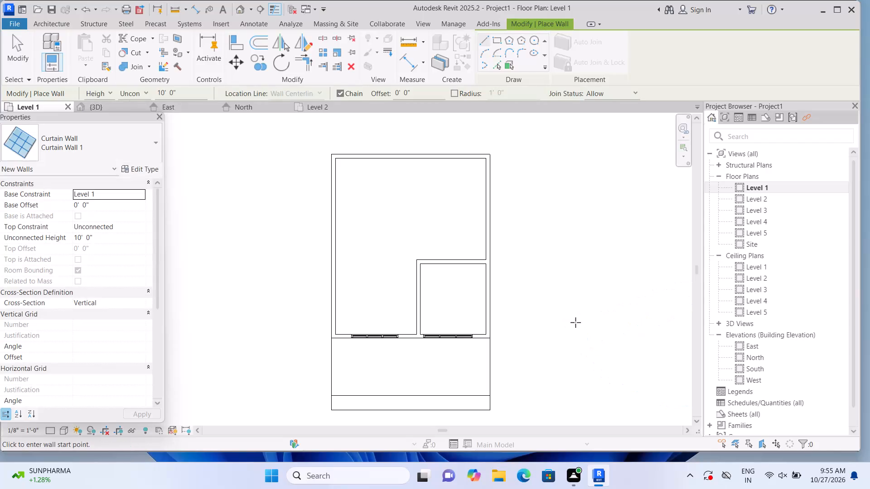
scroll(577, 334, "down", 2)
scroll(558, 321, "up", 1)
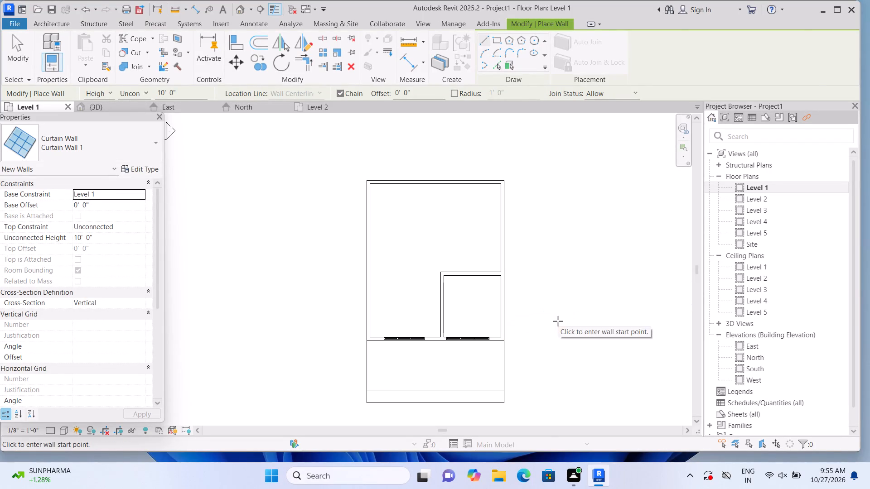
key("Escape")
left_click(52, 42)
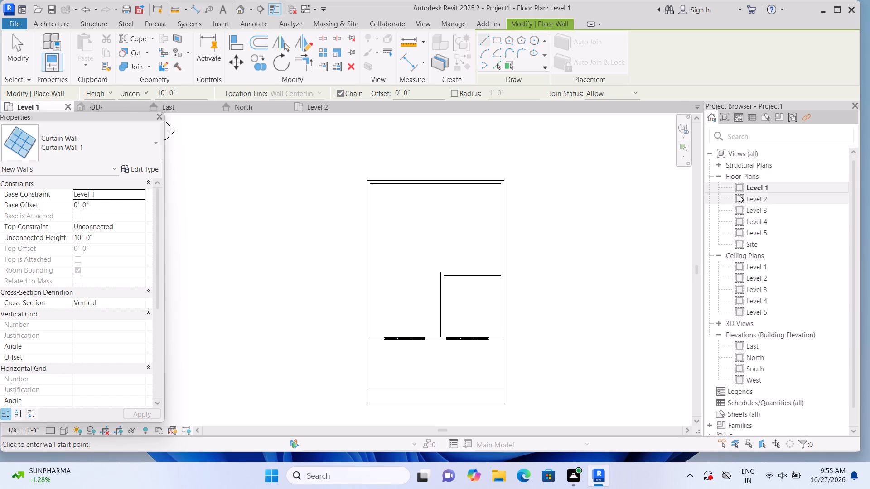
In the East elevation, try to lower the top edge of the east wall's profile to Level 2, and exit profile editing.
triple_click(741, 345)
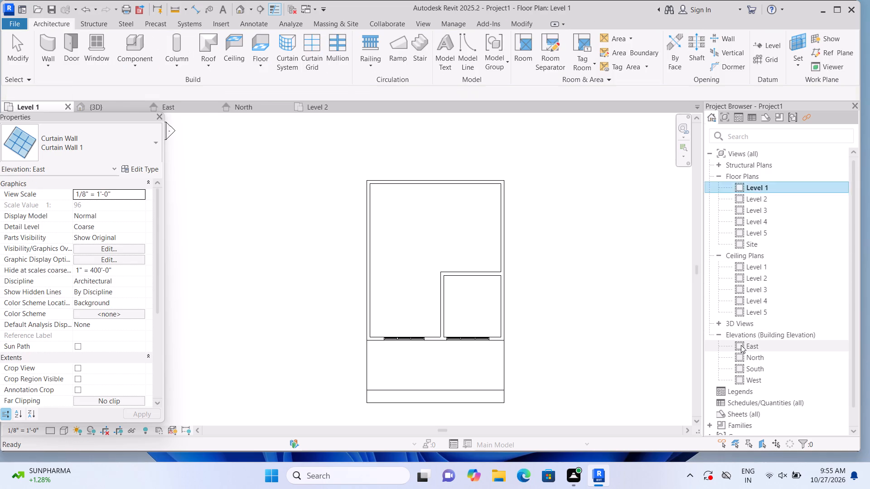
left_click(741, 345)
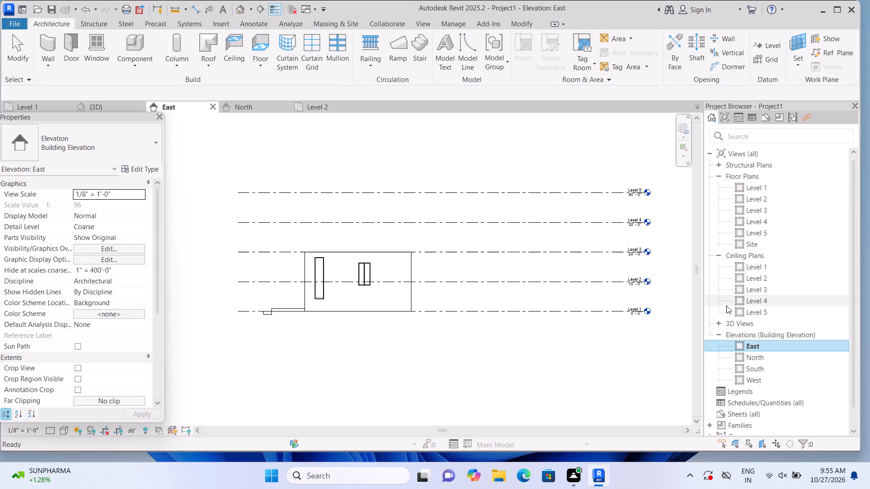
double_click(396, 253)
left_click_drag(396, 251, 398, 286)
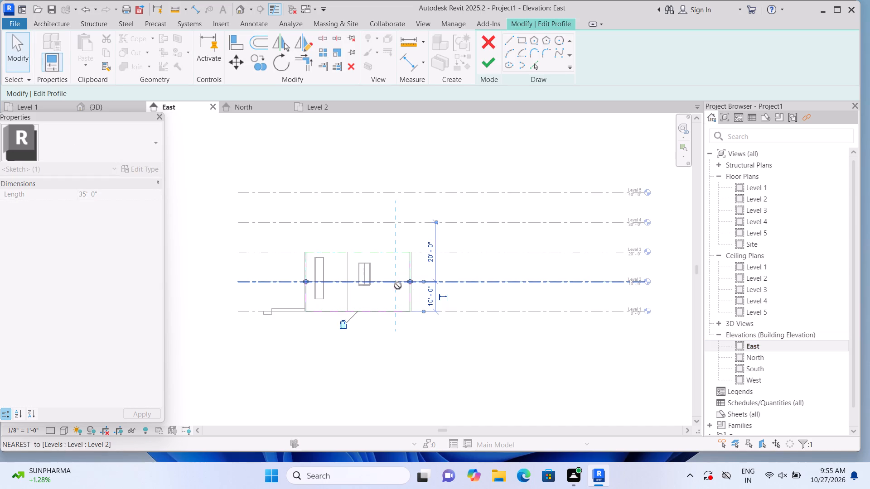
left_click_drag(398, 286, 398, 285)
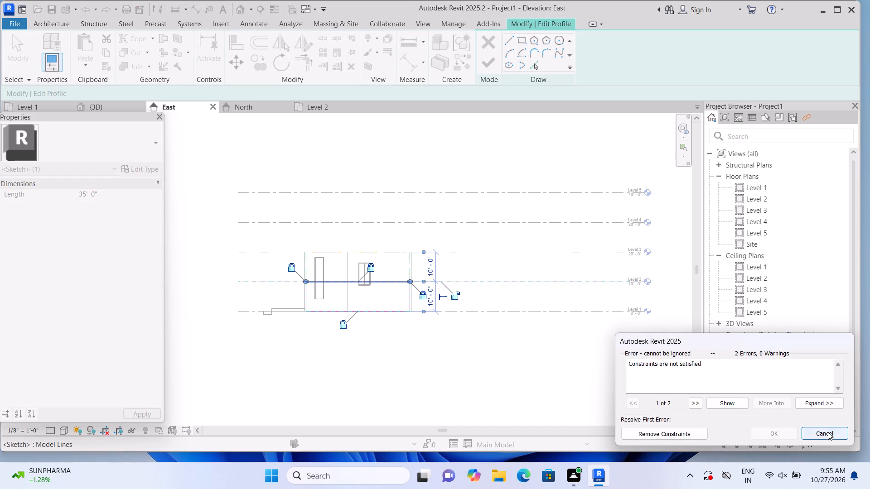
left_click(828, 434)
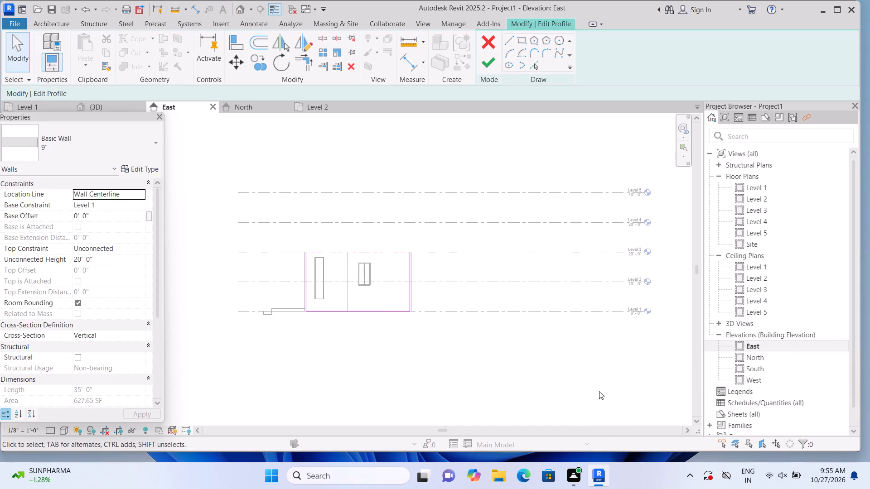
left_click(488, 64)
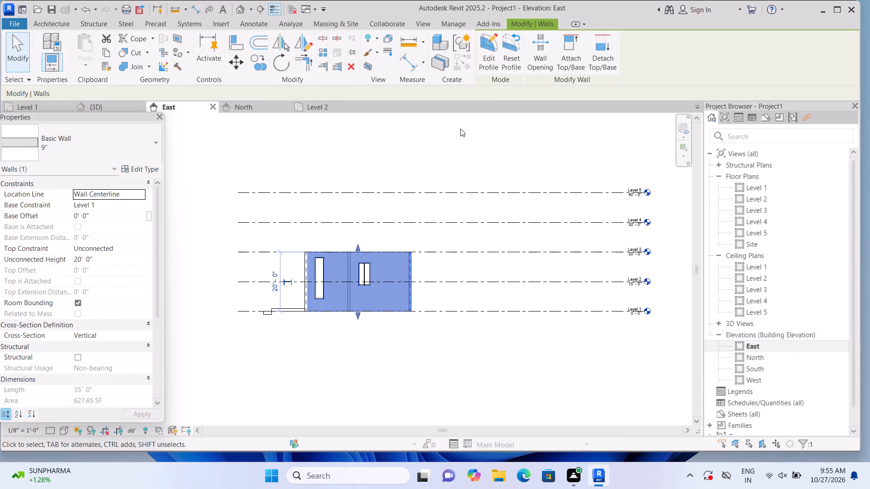
On the Level 2 floor plan, create a Generic - 12" roof by footprint from a slope-defining rectangle along the building's outer wall faces.
left_click(241, 15)
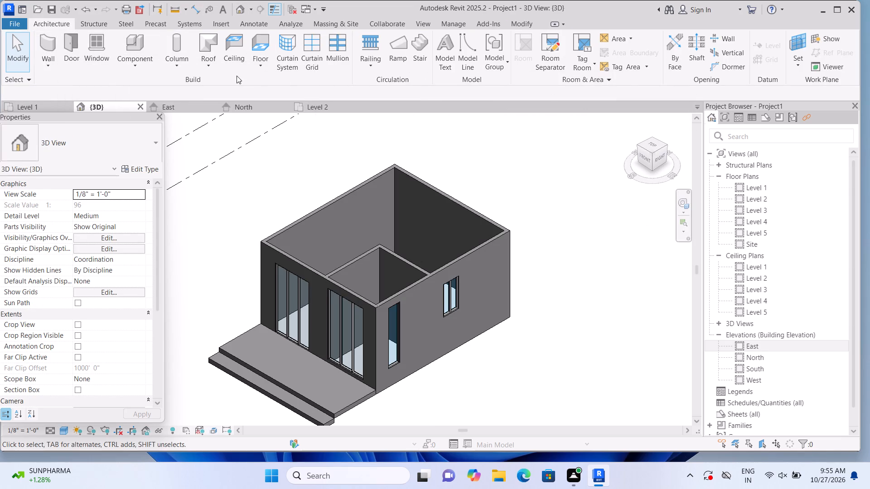
left_click(212, 66)
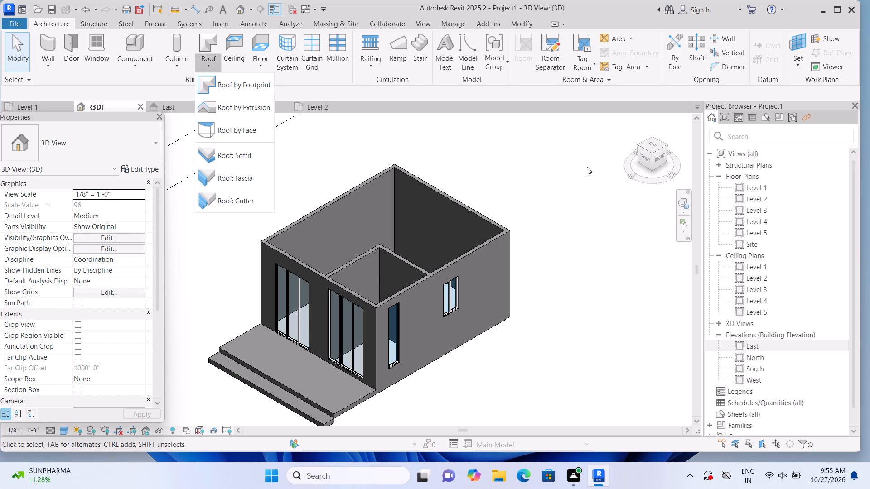
double_click(741, 189)
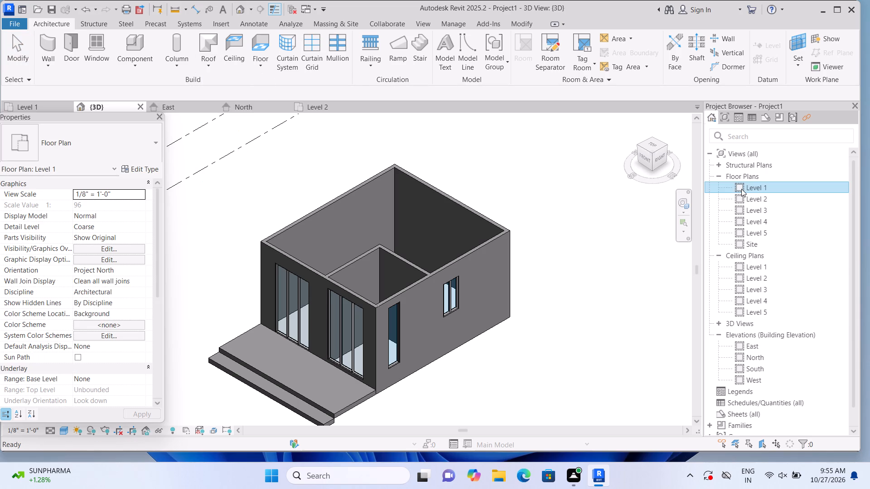
left_click(210, 69)
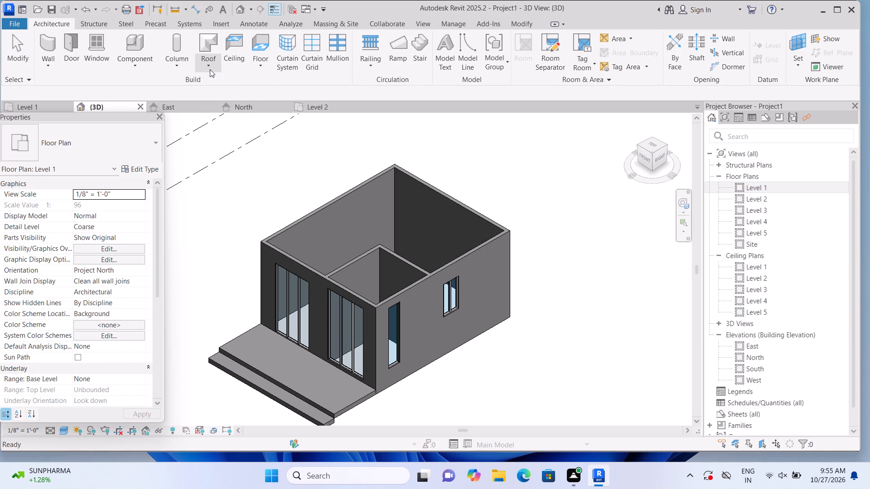
left_click(220, 91)
left_click(417, 256)
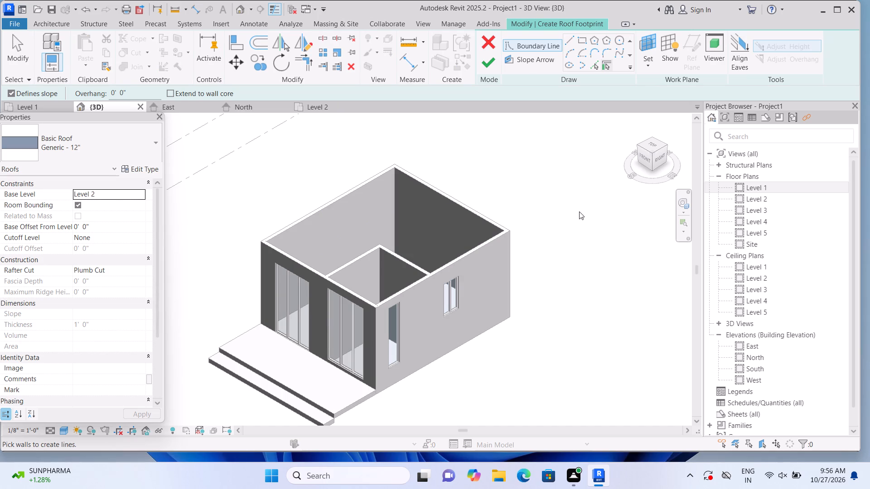
double_click(740, 188)
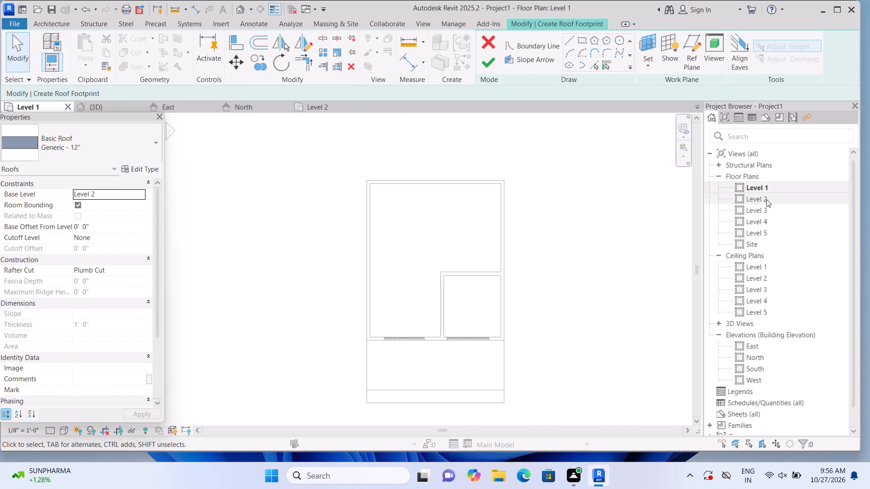
triple_click(740, 200)
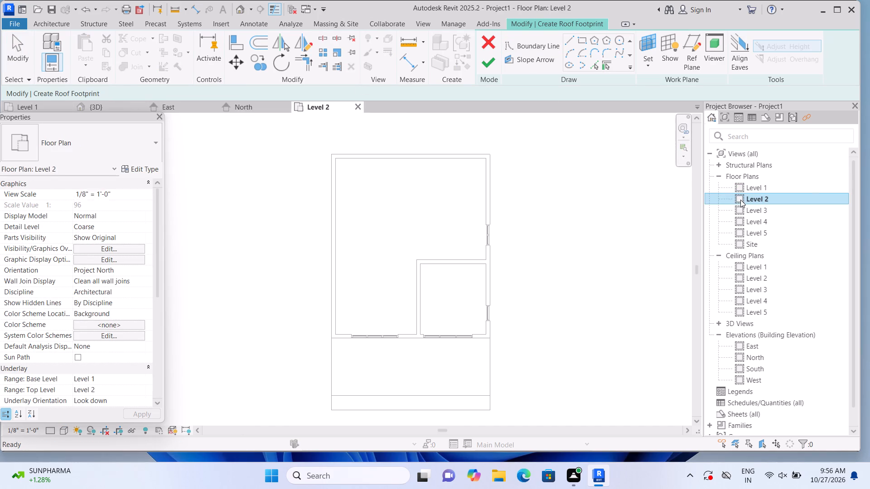
left_click(740, 200)
left_click(579, 41)
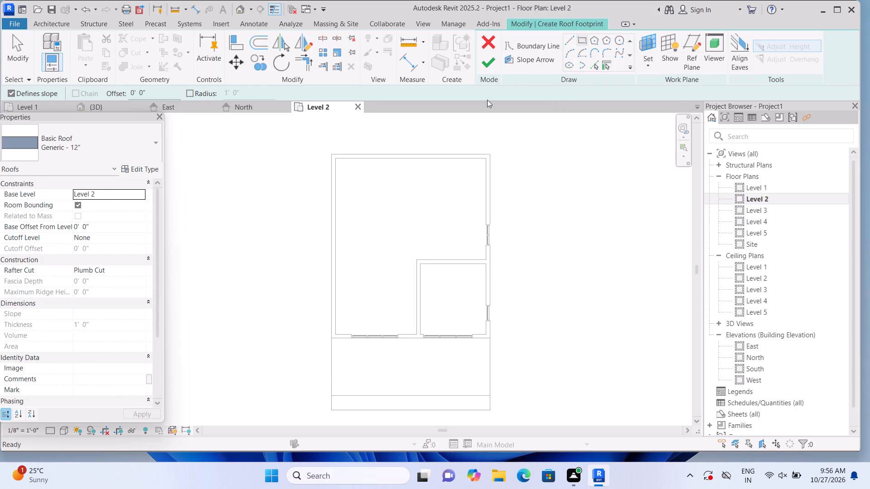
left_click(336, 151)
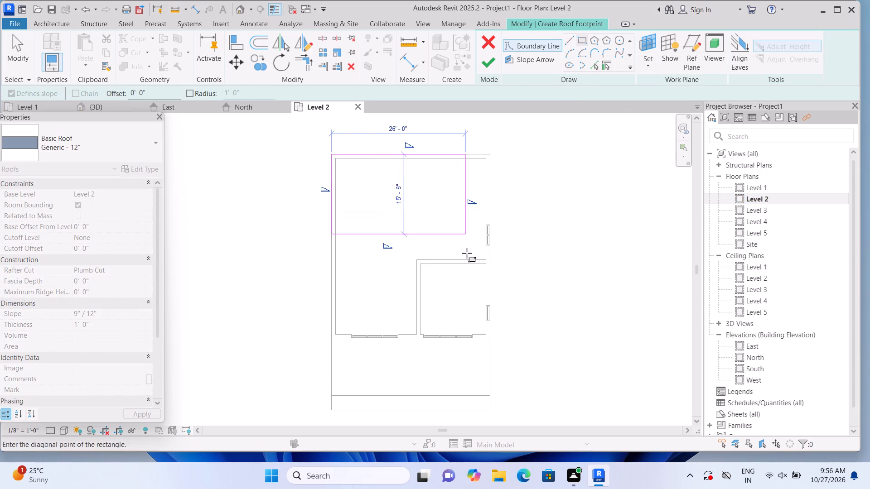
left_click(493, 341)
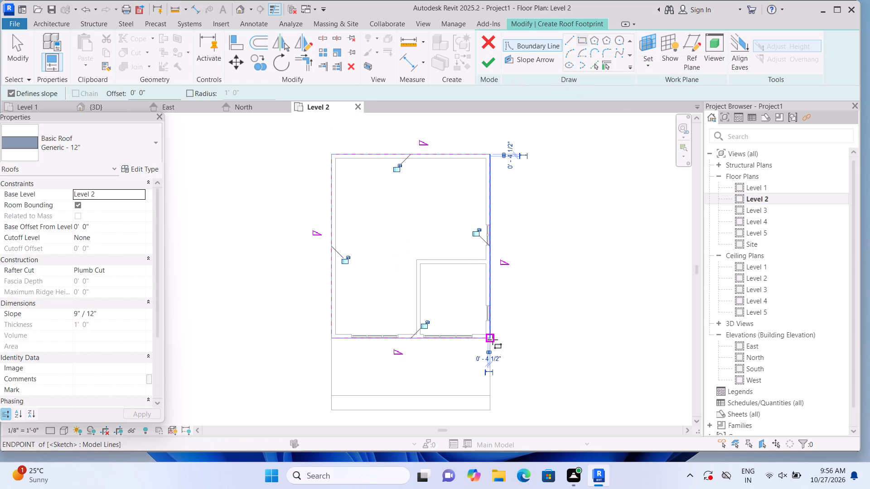
double_click(488, 70)
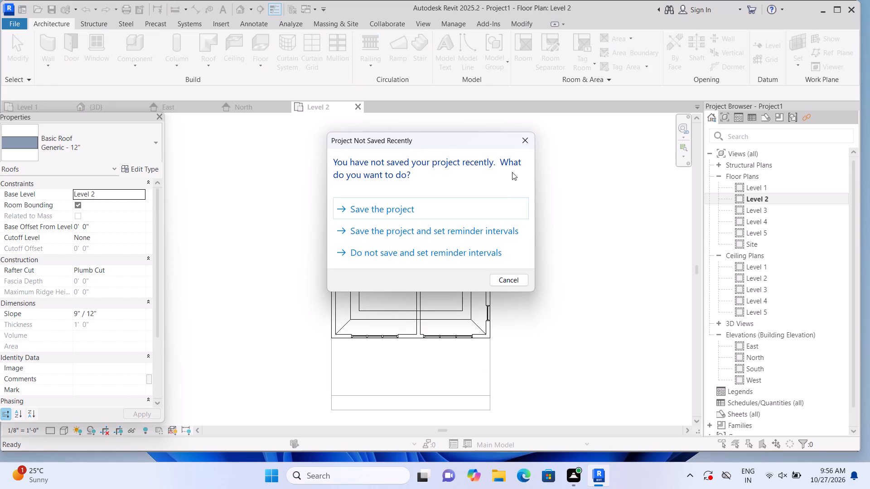
left_click(523, 144)
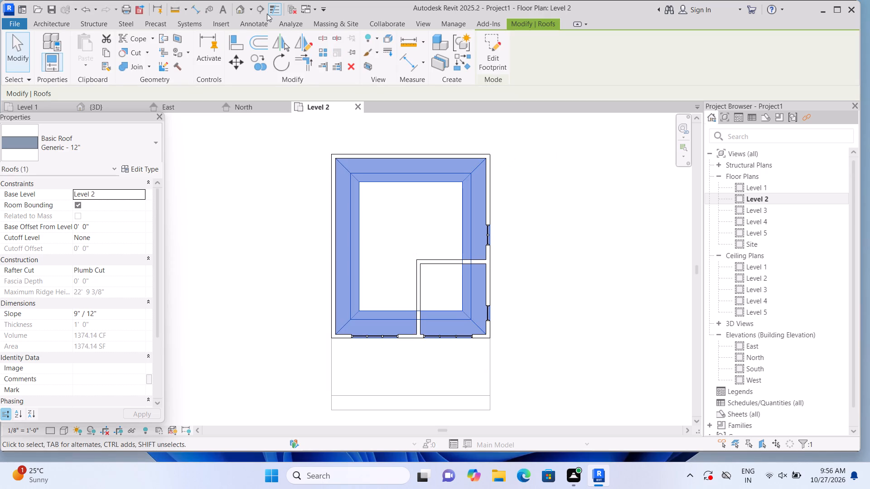
Select the new footprint roof in the 3D view.
left_click(242, 14)
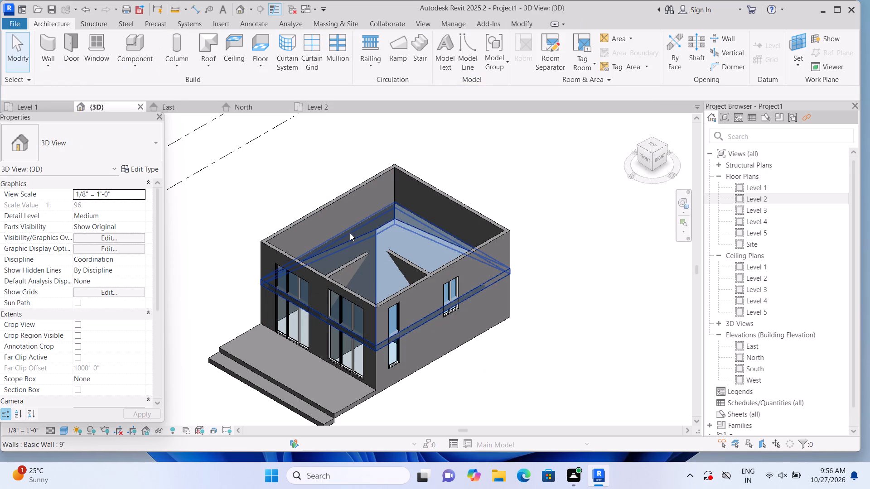
left_click(393, 243)
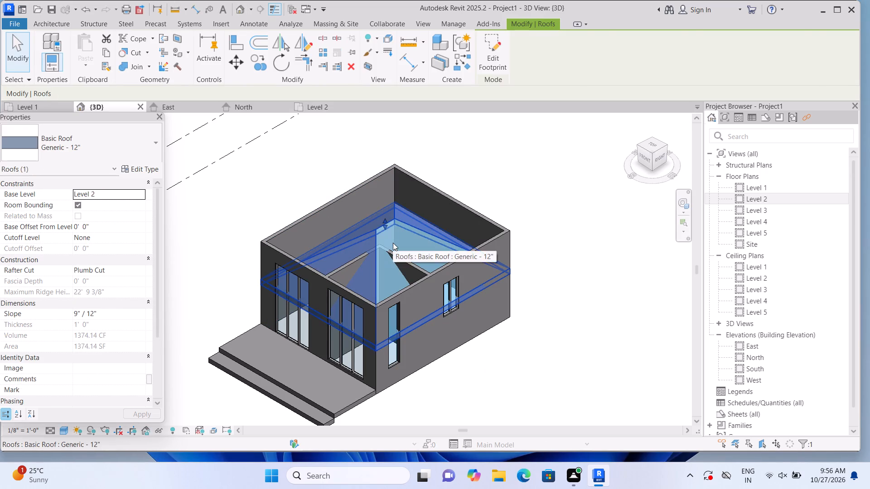
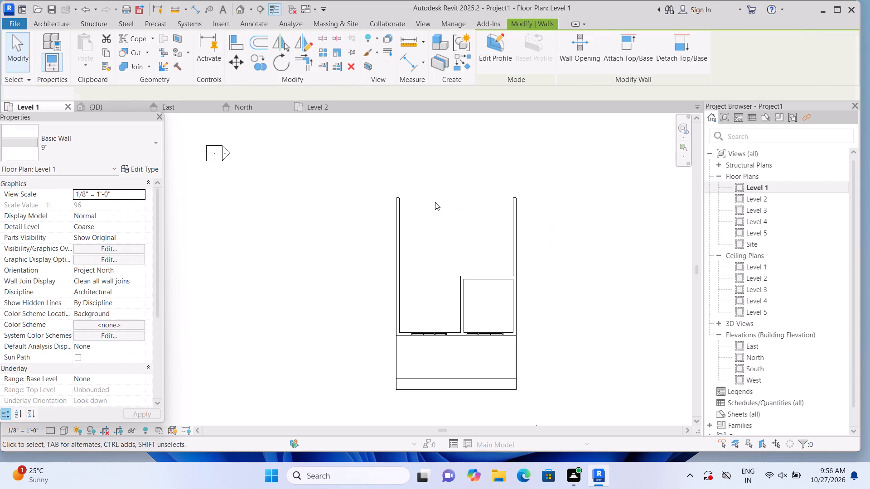
On the Level 1 floor plan, select the long east wall that runs past the corner room.
left_click(513, 254)
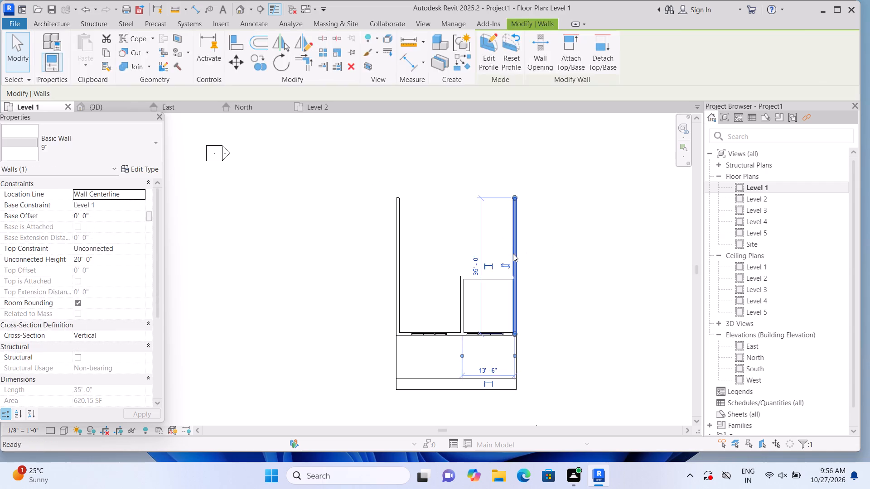
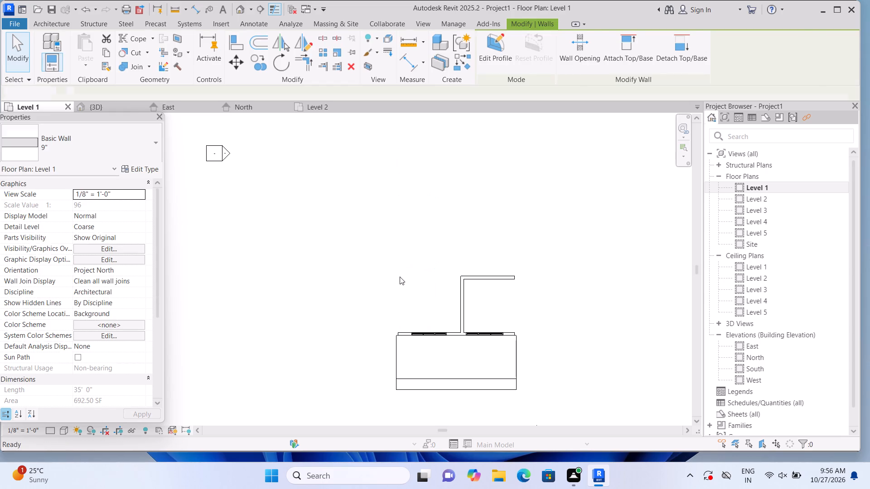
Delete all remaining building elements from the Level 1 plan: the walls, both curtain-wall windows and the stepped generic-model slab.
left_click(500, 278)
key("Delete")
left_click(460, 298)
key("Delete")
left_click(431, 335)
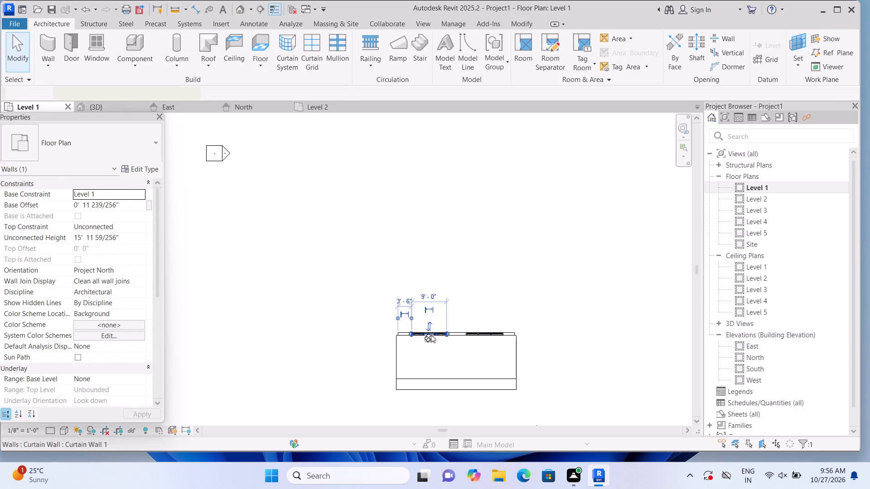
key("Delete")
left_click(483, 336)
key("Delete")
left_click(454, 333)
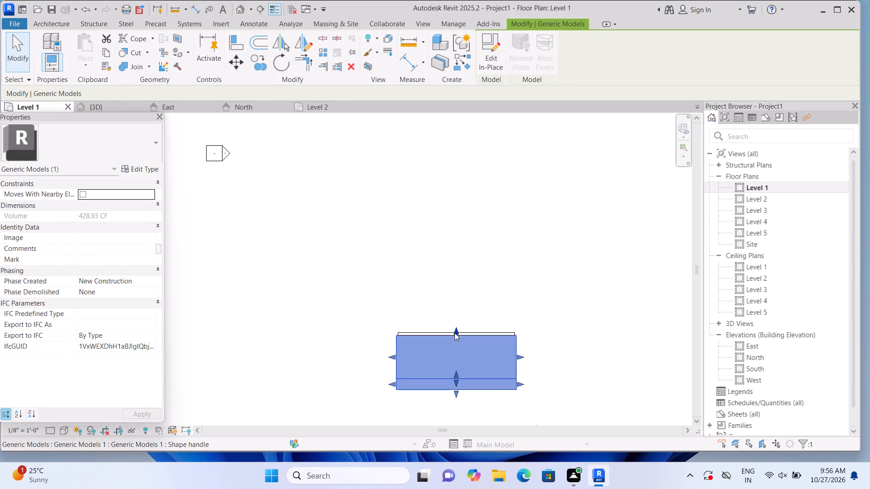
key("Delete")
left_click(454, 333)
key("Delete")
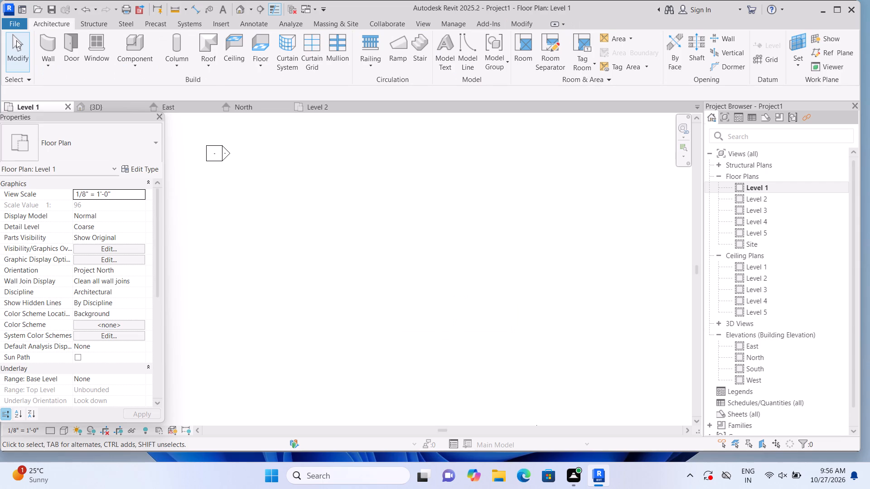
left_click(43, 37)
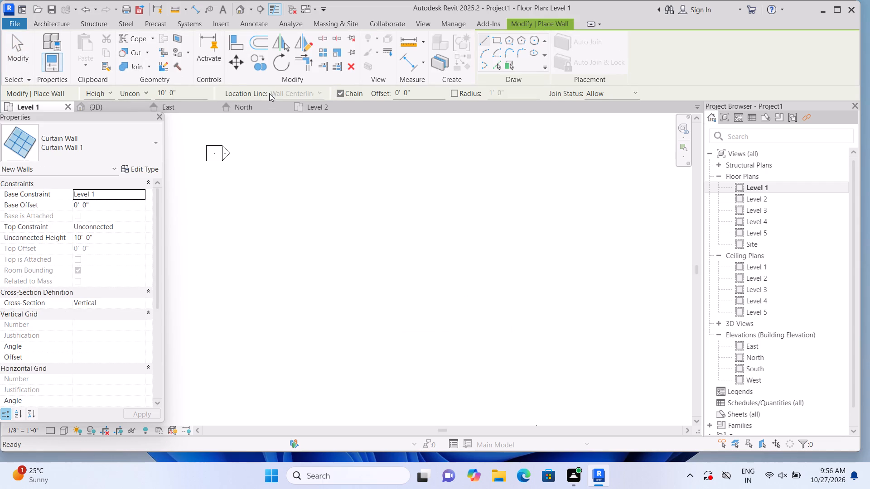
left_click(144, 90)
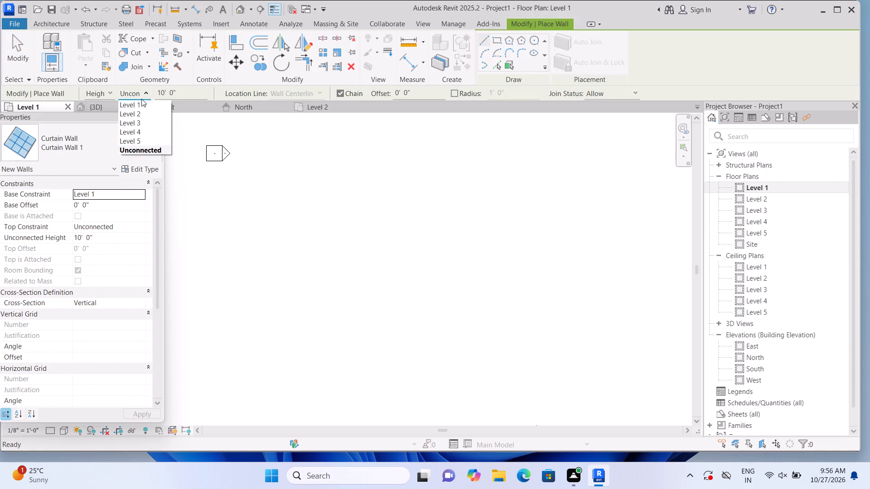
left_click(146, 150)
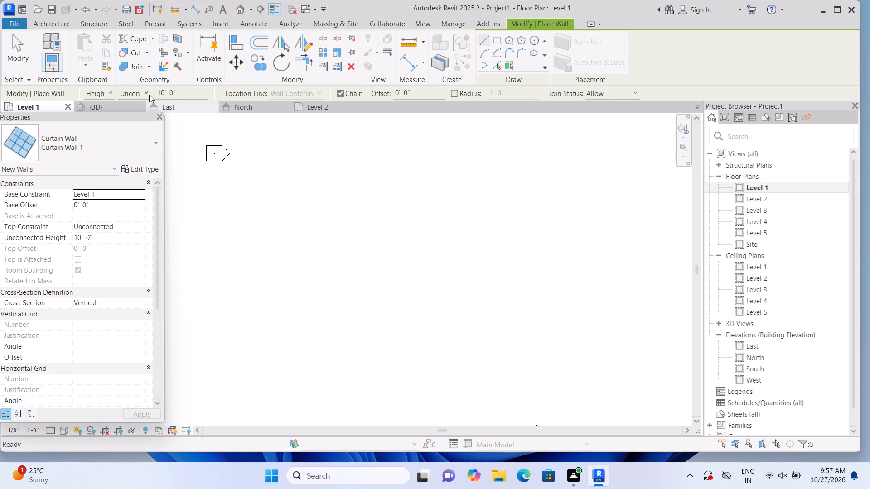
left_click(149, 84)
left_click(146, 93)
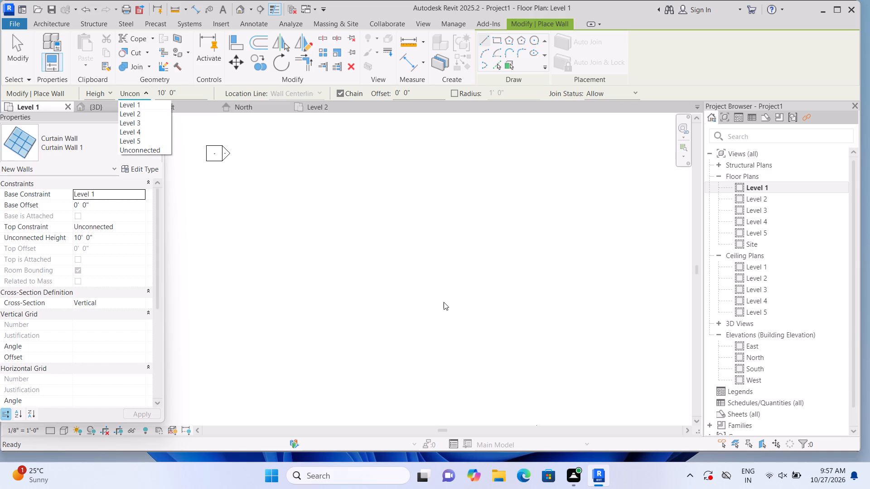
Close Revit together with the open project, Project1.
left_click(847, 10)
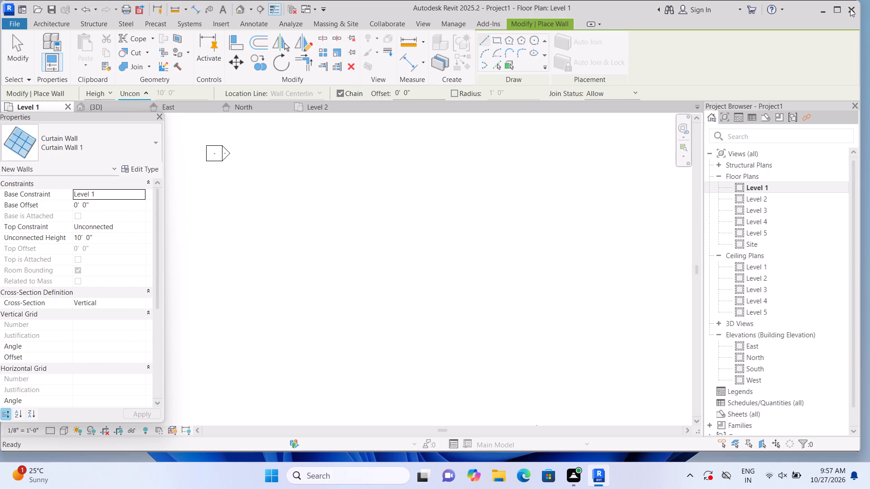
left_click(853, 9)
left_click(853, 9)
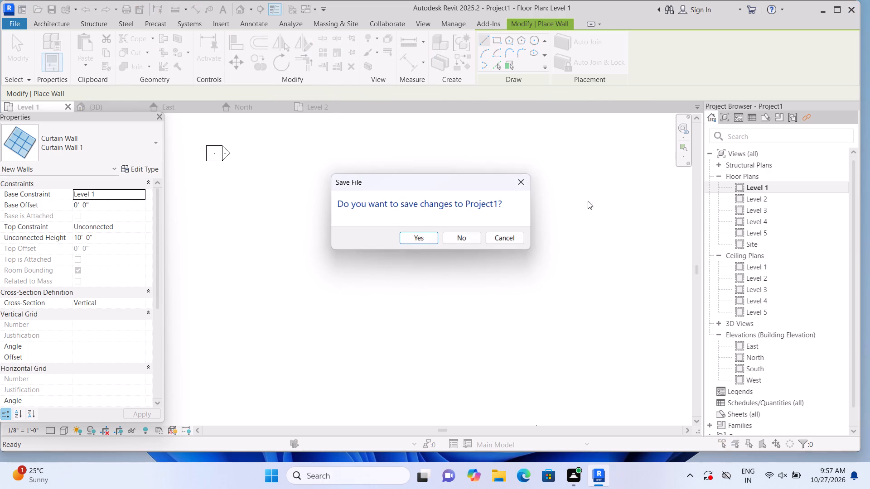
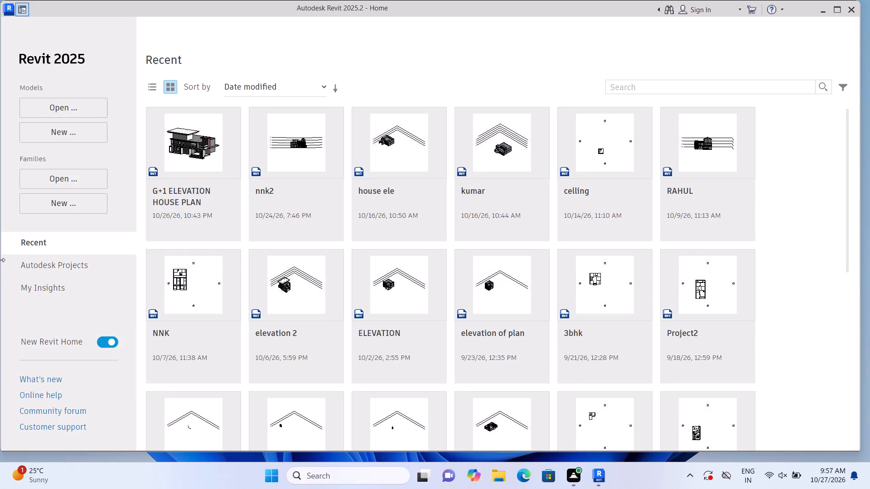
Create a new project from the English-Imperial default.rte template.
left_click(97, 128)
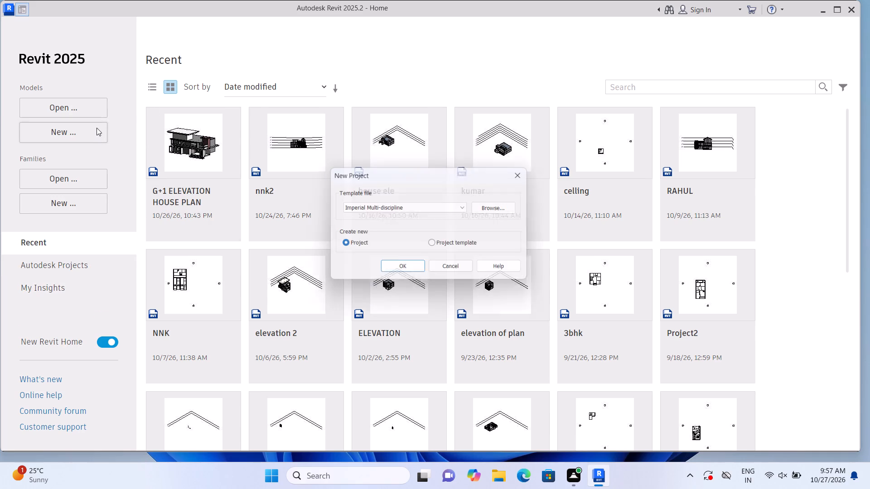
left_click(505, 215)
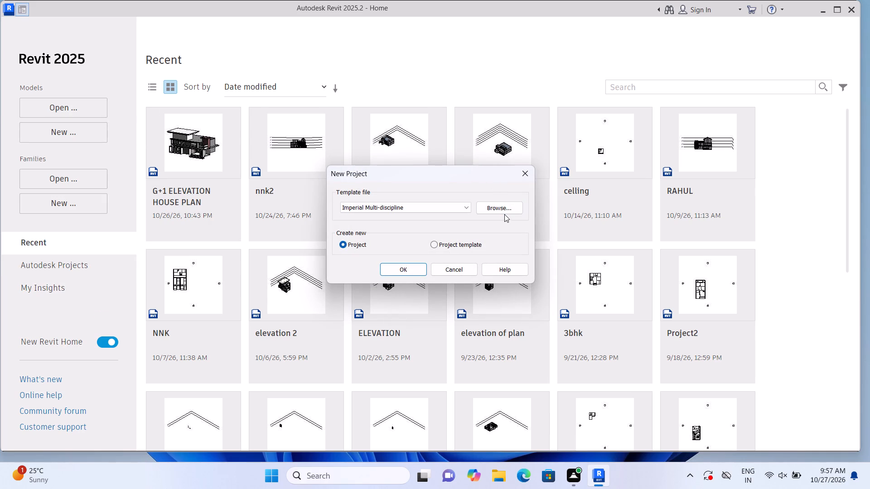
left_click(505, 208)
left_click(390, 161)
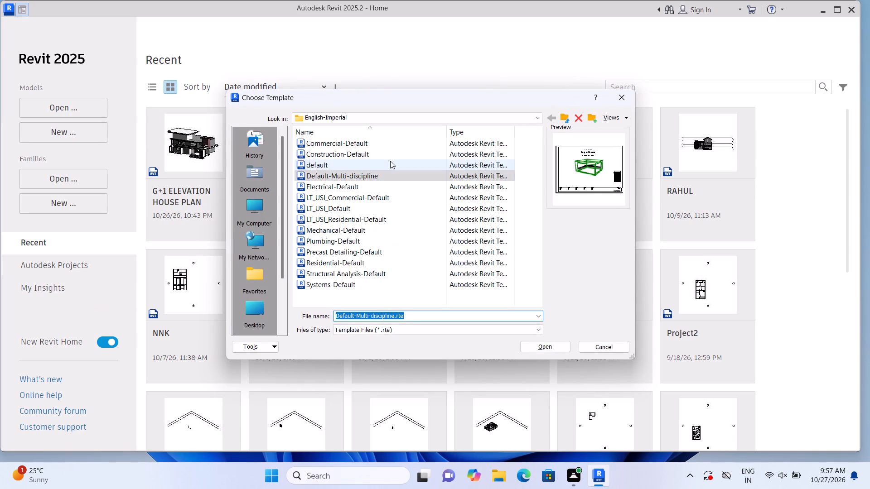
left_click(562, 341)
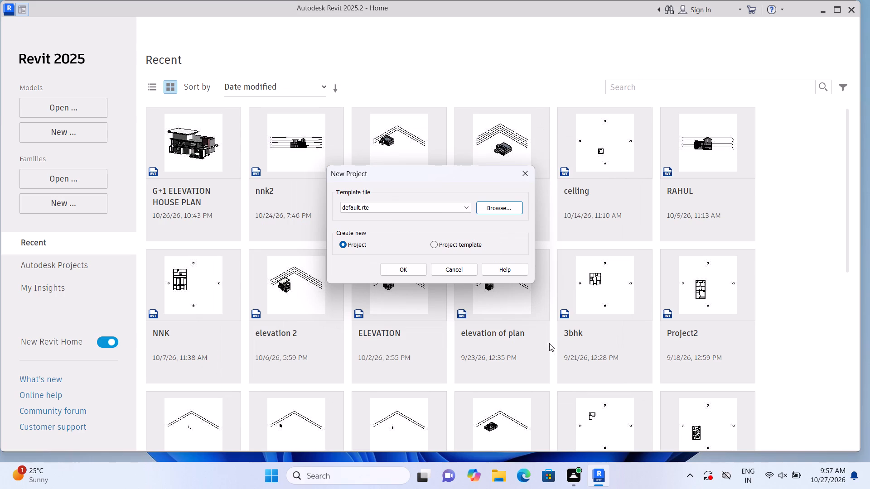
double_click(401, 268)
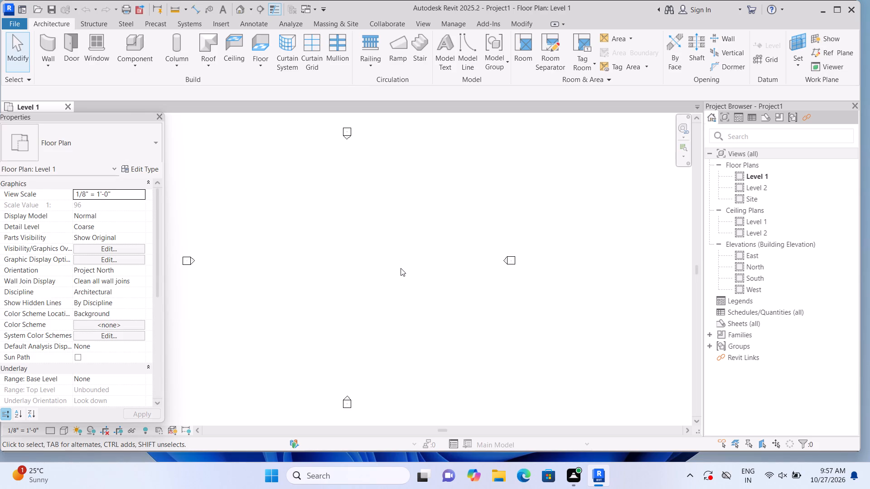
Configure the Wall command on Level 1 with an unconnected height of 10' 0" and the Finish Face: Exterior location line.
left_click(45, 43)
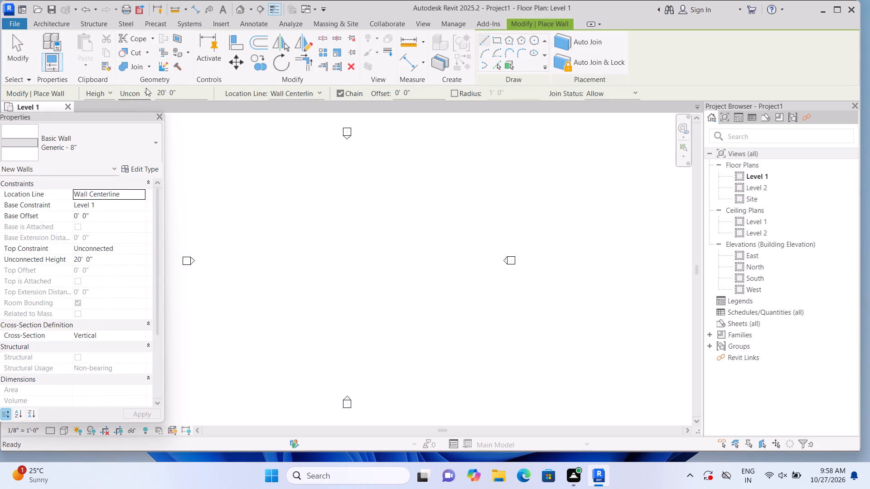
left_click(145, 87)
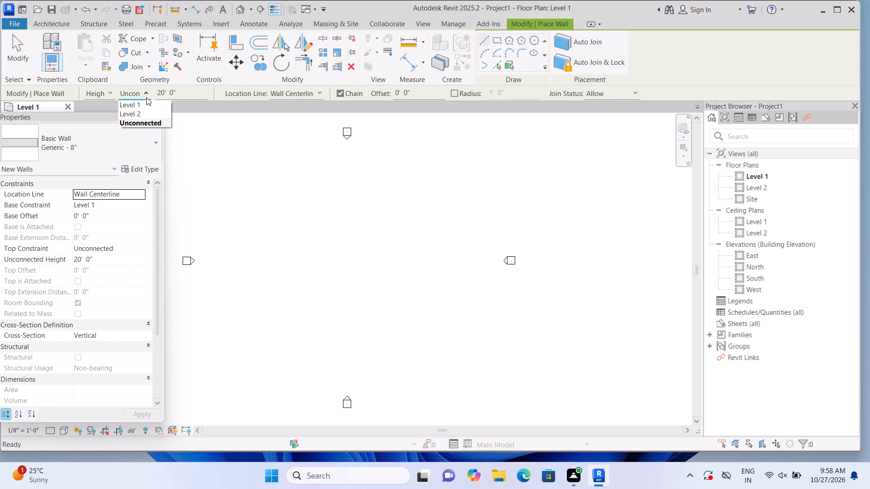
double_click(141, 112)
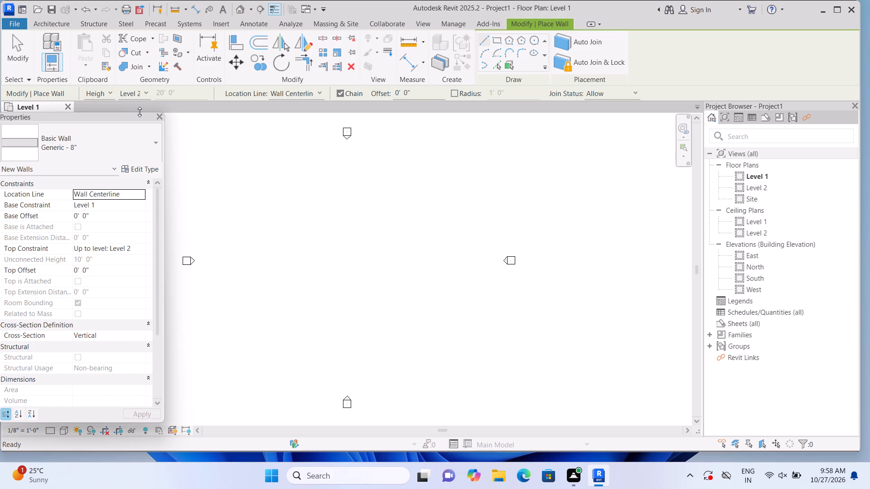
double_click(319, 91)
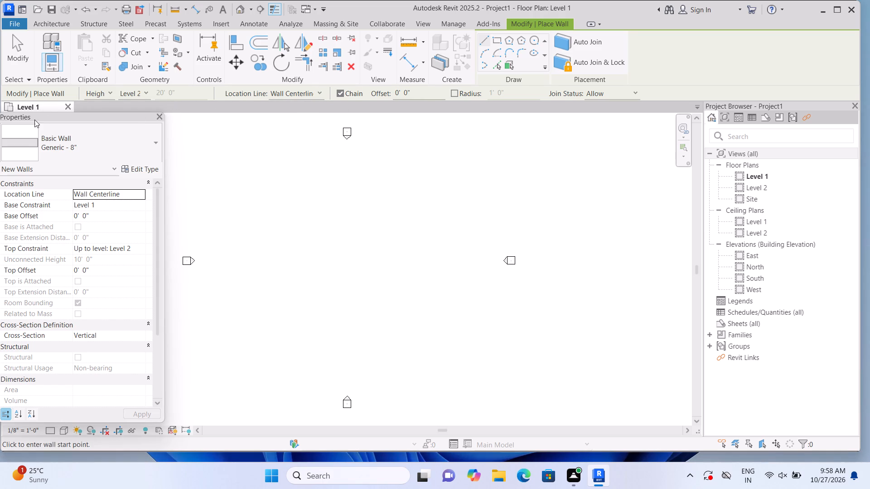
left_click(111, 94)
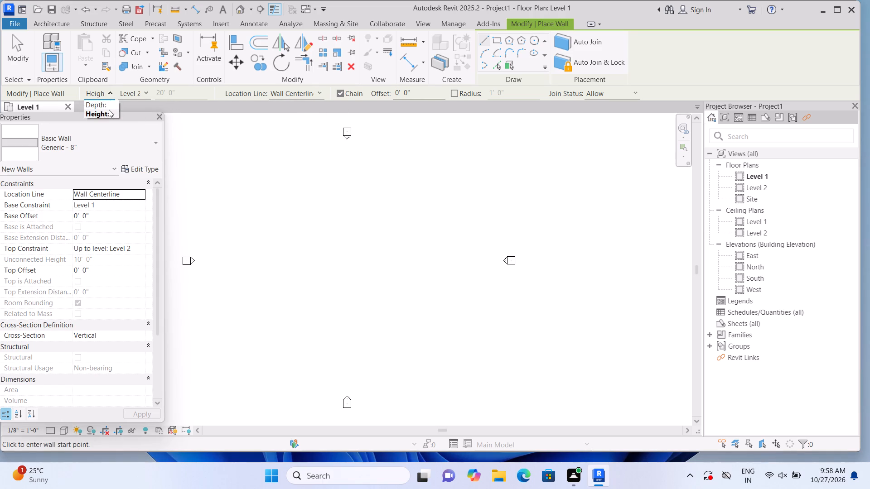
left_click(109, 110)
left_click(319, 89)
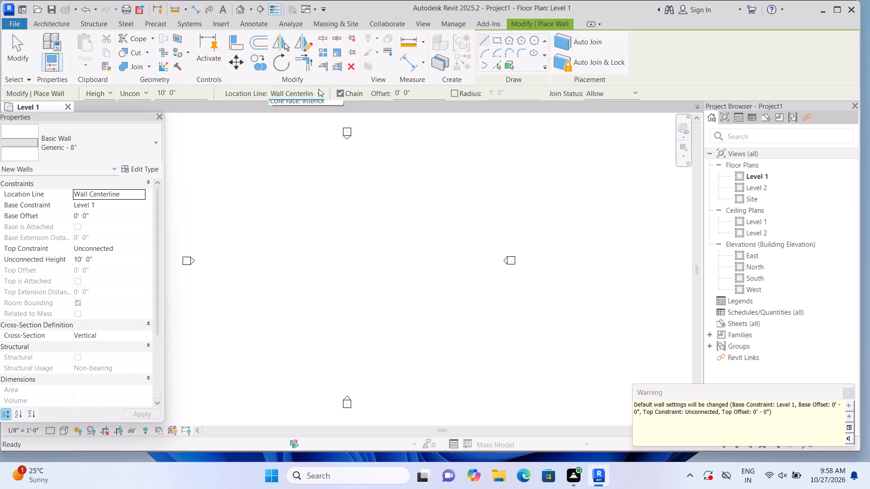
double_click(308, 126)
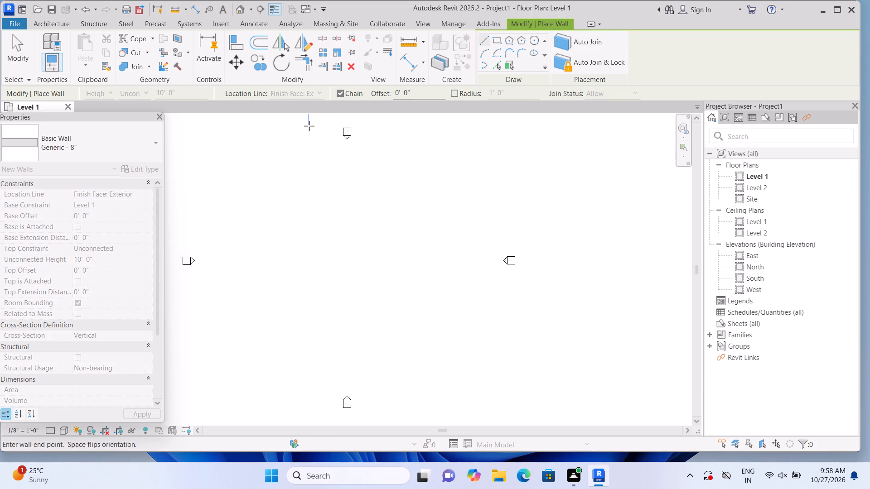
key("Escape")
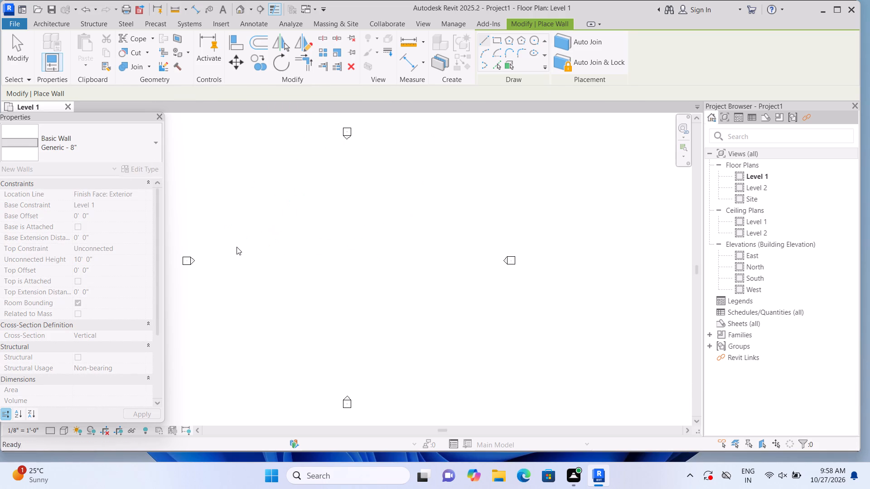
Duplicate the Generic - 8" basic wall type under the name 9".
double_click(60, 28)
left_click(50, 44)
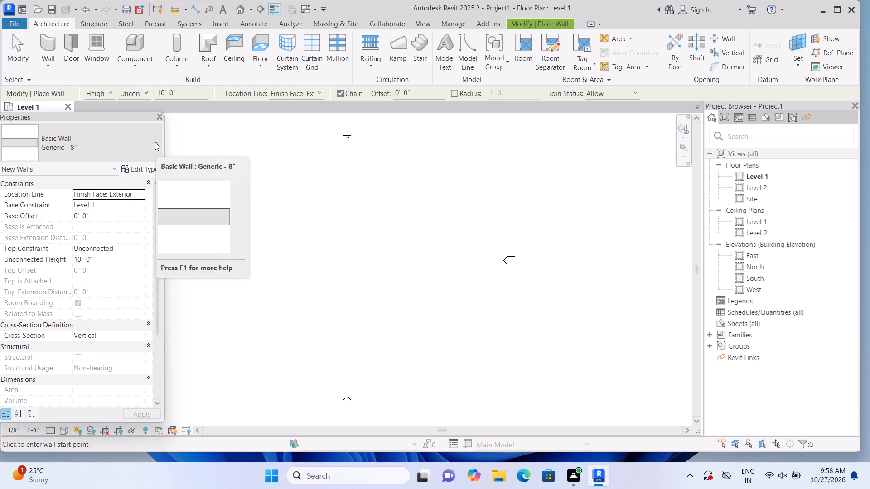
double_click(47, 49)
left_click(135, 166)
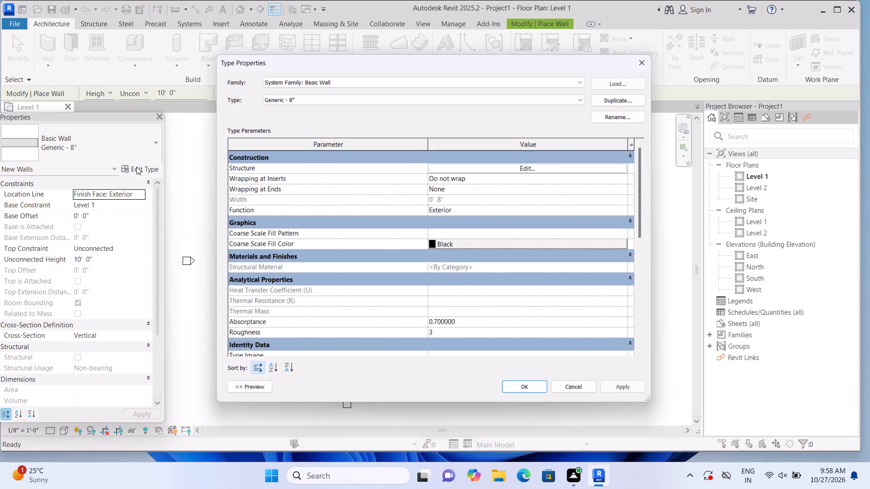
left_click(608, 94)
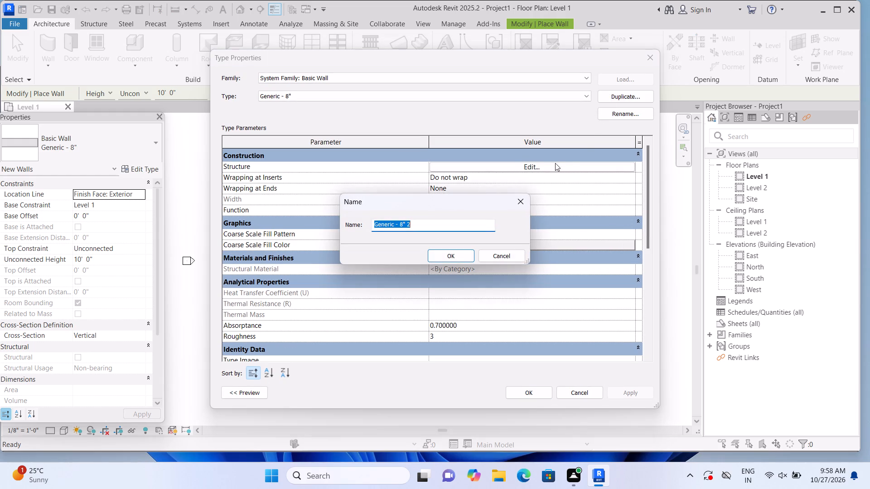
left_click(437, 225)
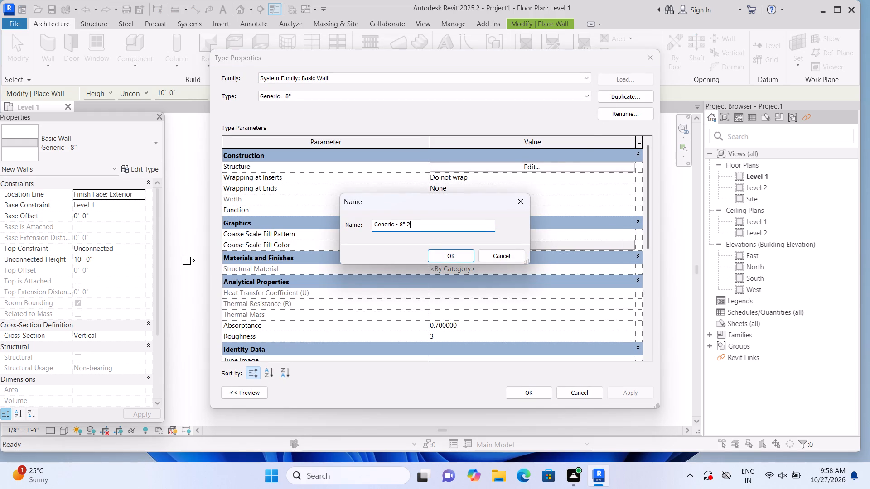
key("BackSpace")
key("BackSpace")
key("BackSpace")
key("BackSpace")
key("BackSpace")
key("BackSpace")
key("BackSpace")
key("BackSpace")
key("BackSpace")
key("BackSpace")
key("BackSpace")
key("BackSpace")
key("BackSpace")
key("BackSpace")
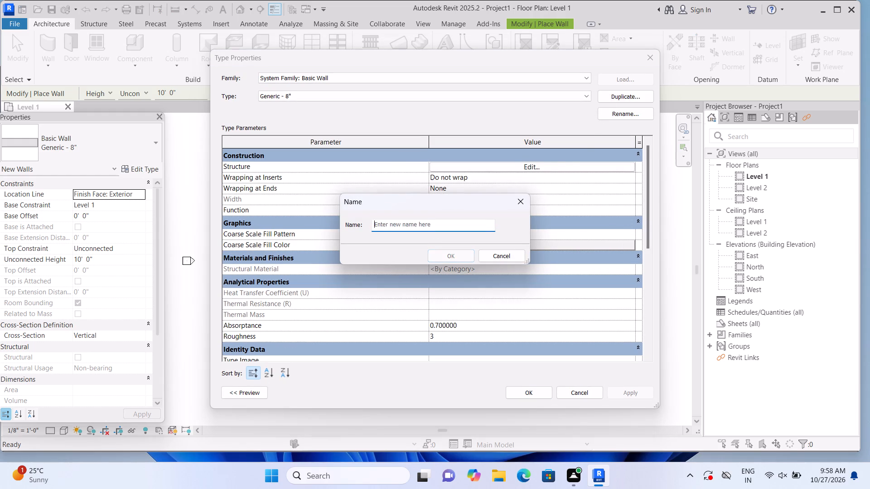
key("BackSpace")
key("9")
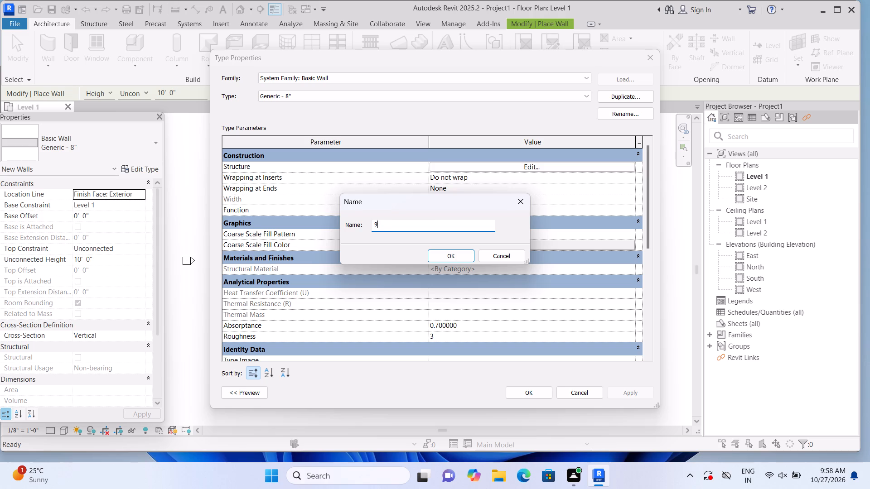
key("shift+quotedbl")
left_click(464, 254)
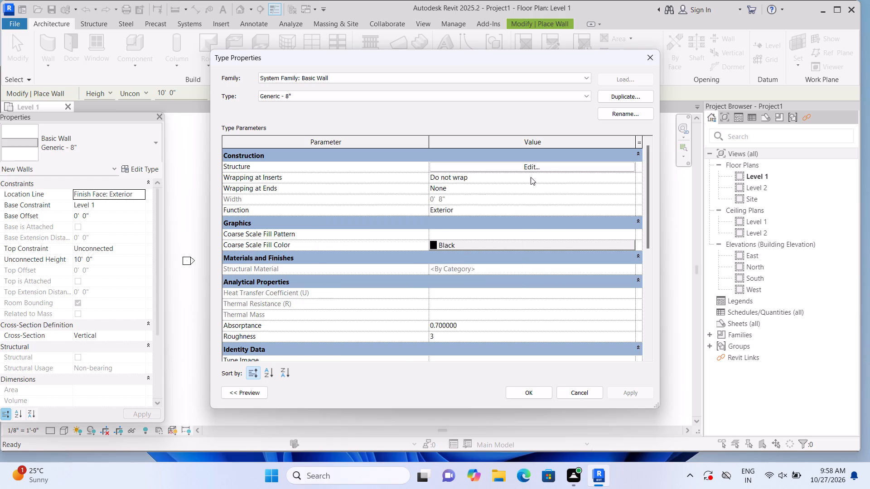
Set the structure layer thickness of the 9" wall type to 9" and apply the type to new walls.
double_click(531, 168)
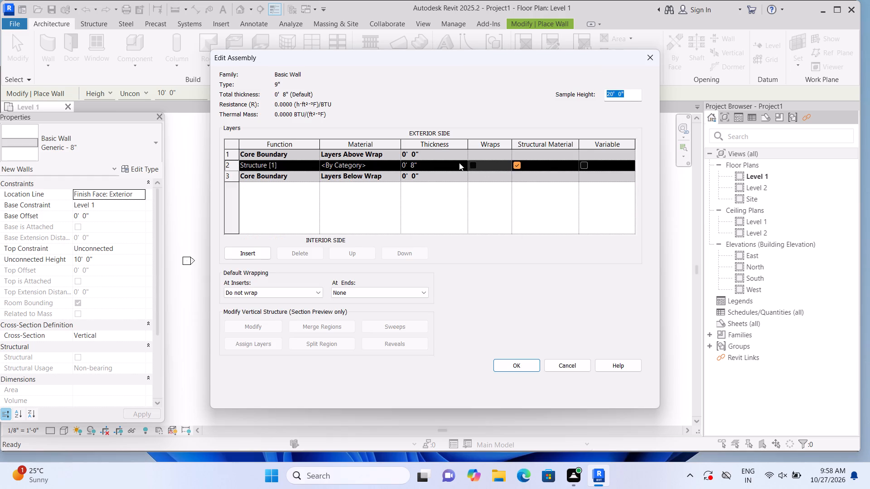
left_click(459, 163)
key("BackSpace")
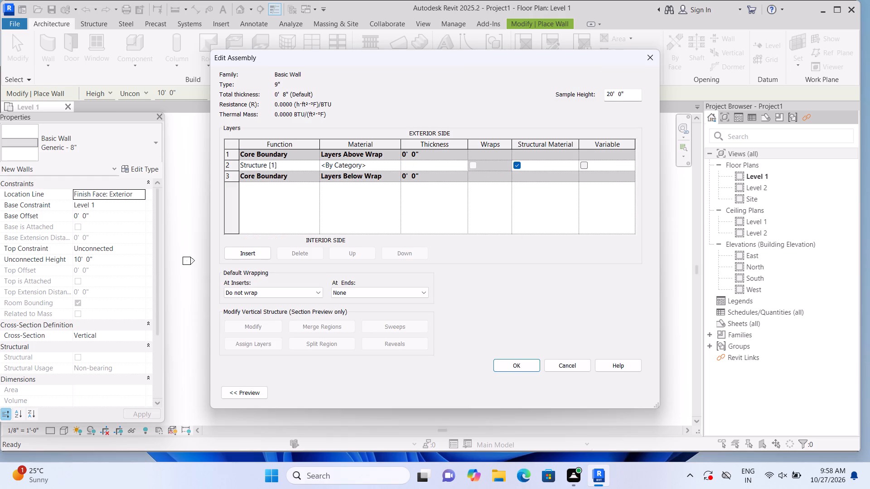
key("9")
key("shift+quotedbl")
key("Return")
double_click(532, 362)
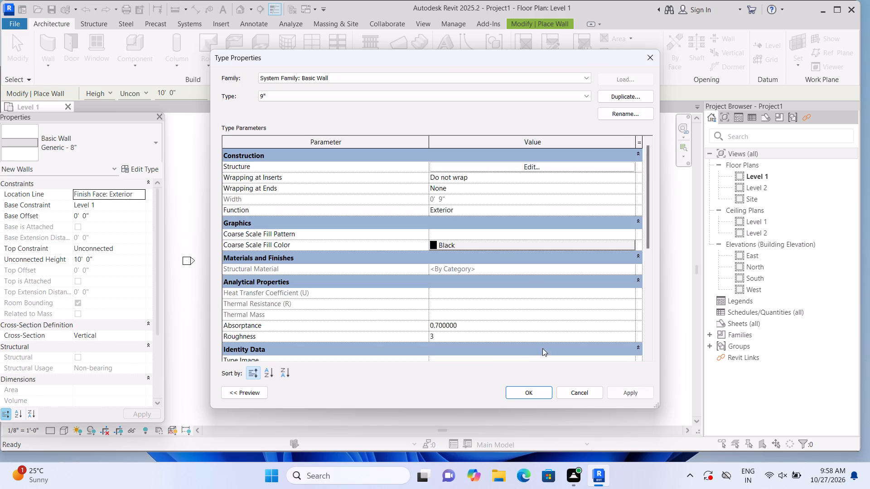
double_click(639, 392)
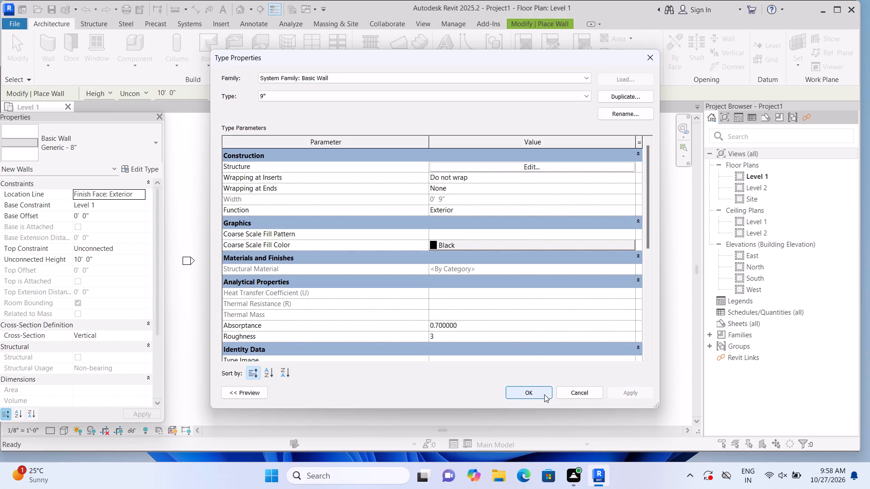
left_click(544, 394)
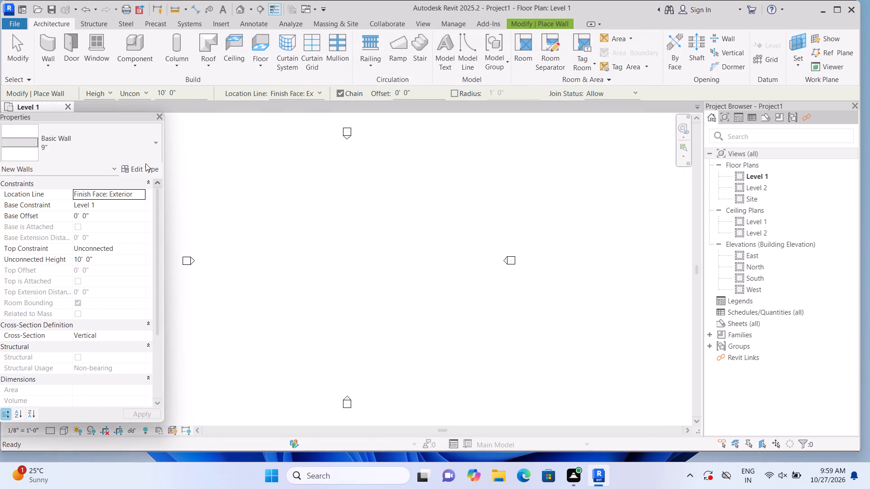
Open the type properties of the 9" basic wall.
double_click(142, 169)
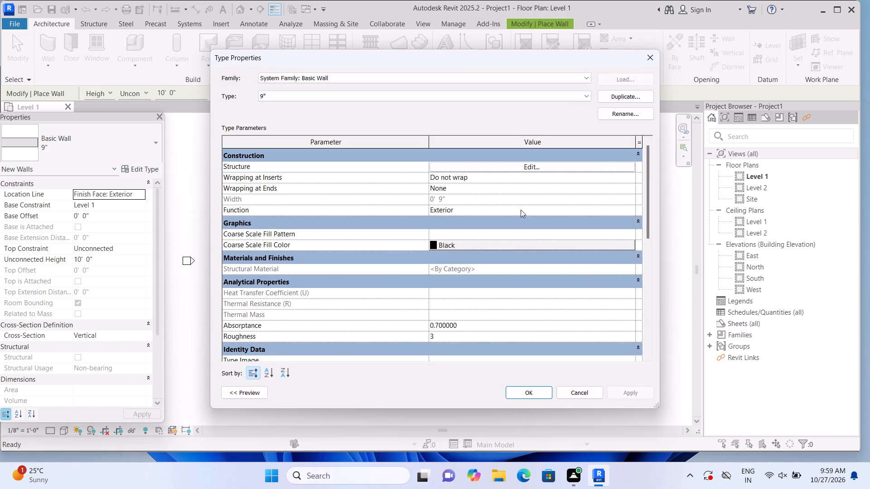
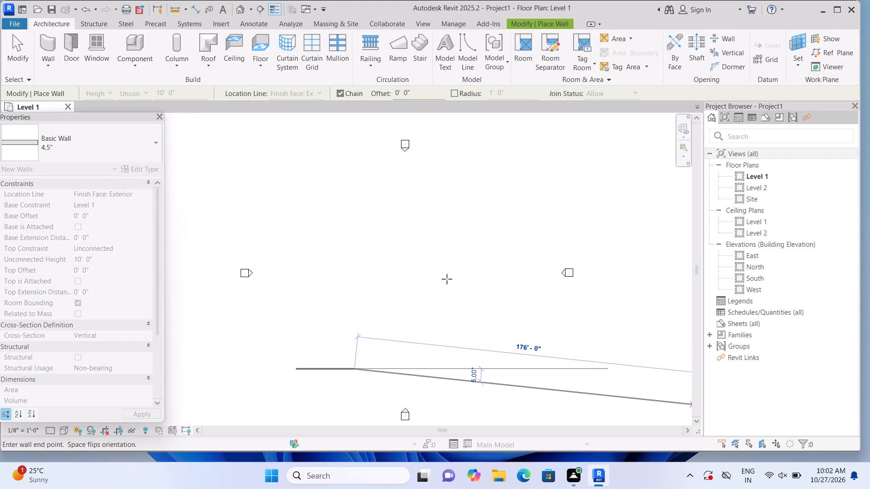
End the wall chain and delete the 30' long 4.5" wall from the Level 1 plan.
key("Escape")
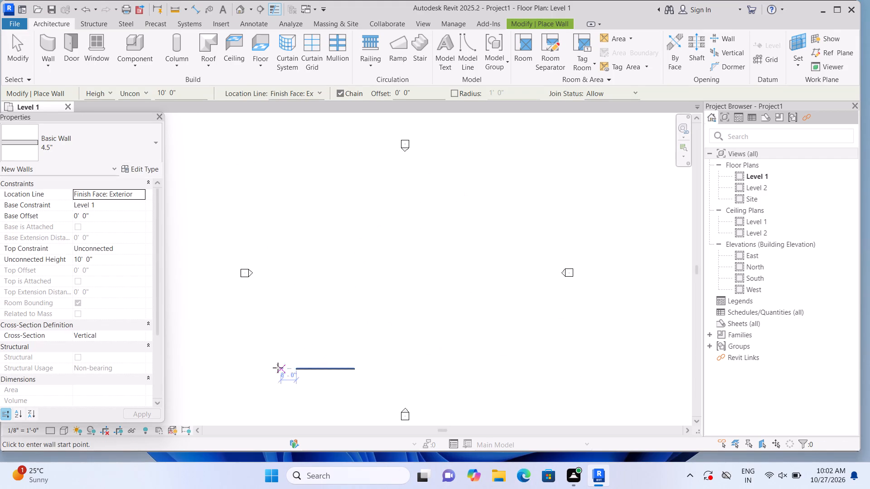
scroll(274, 375, "up", 2)
middle_click_drag(341, 310, 434, 290)
scroll(411, 292, "up", 2)
middle_click_drag(401, 283, 331, 273)
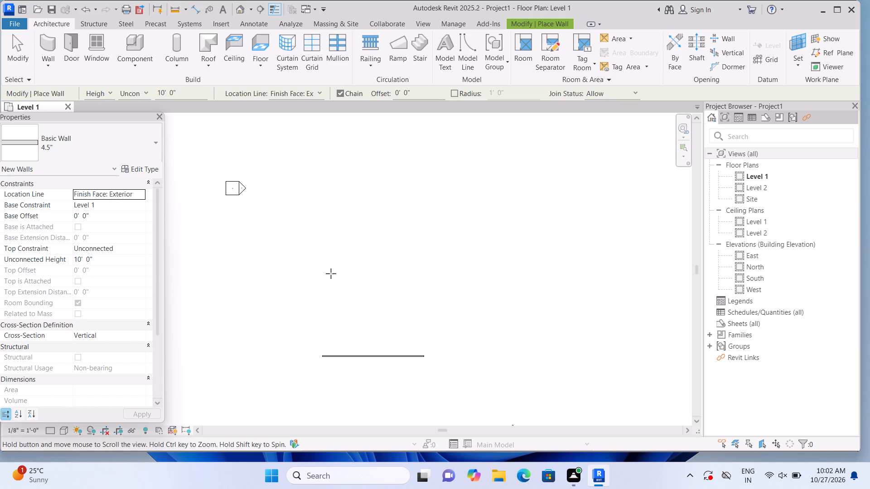
middle_click_drag(331, 273, 331, 274)
key("Escape")
left_click(389, 359)
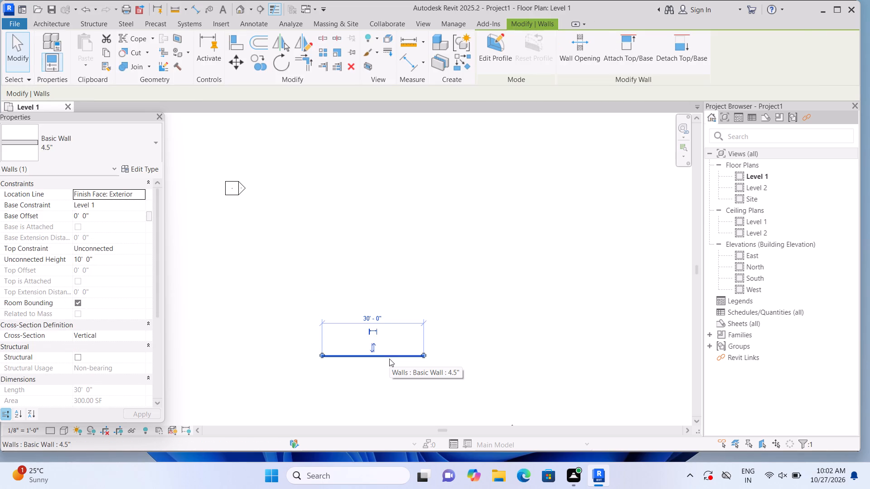
key("Delete")
Draw the south exterior wall 30' long, running west to east, using the Basic Wall 9" type.
left_click(40, 31)
left_click(48, 41)
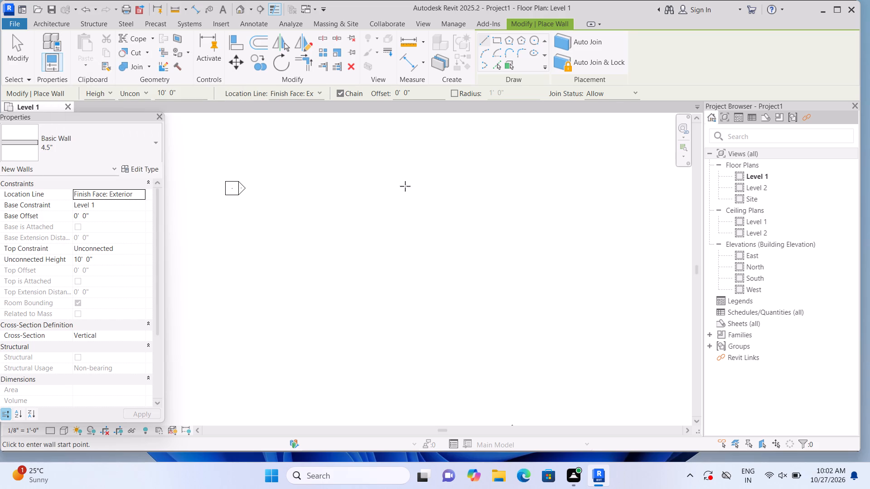
scroll(391, 190, "down", 5)
middle_click_drag(416, 192, 364, 266)
scroll(362, 256, "up", 1)
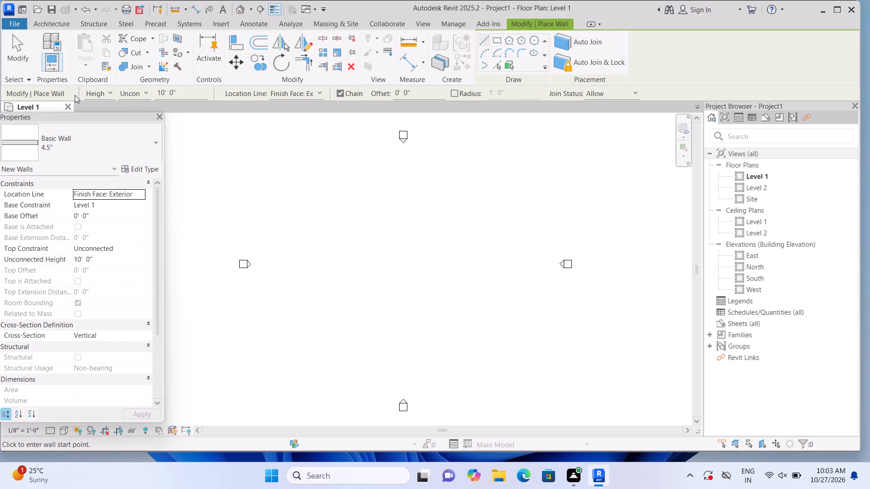
left_click(64, 24)
left_click(148, 142)
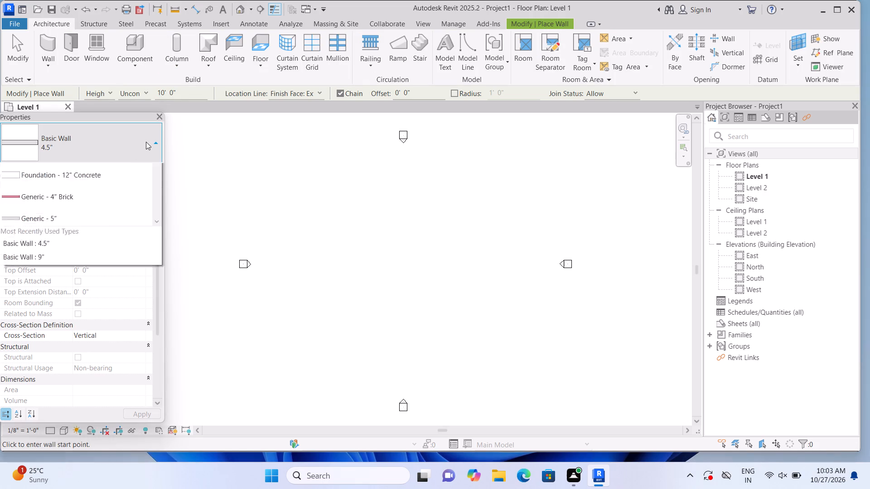
scroll(107, 200, "up", 2)
left_click(92, 227)
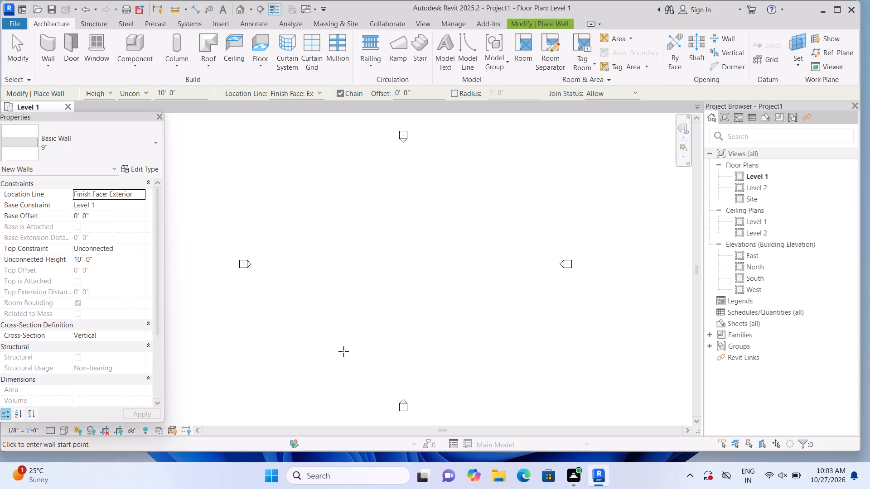
left_click(316, 357)
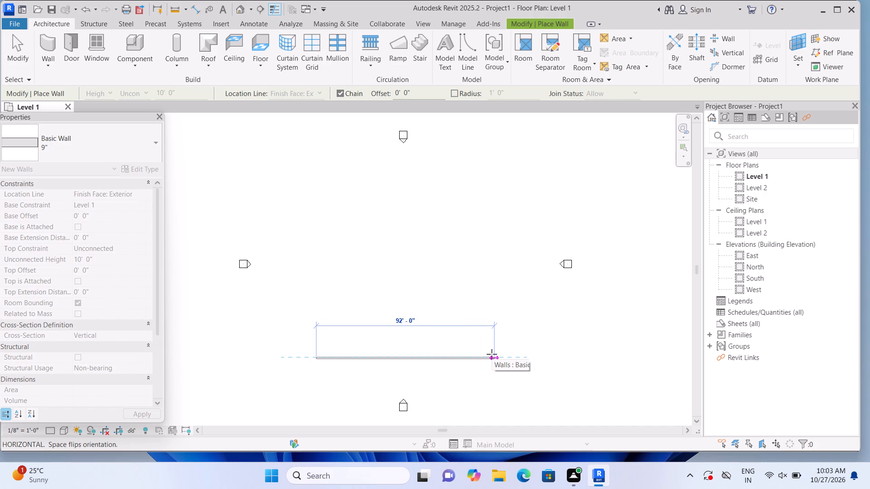
type("30'")
key("Return")
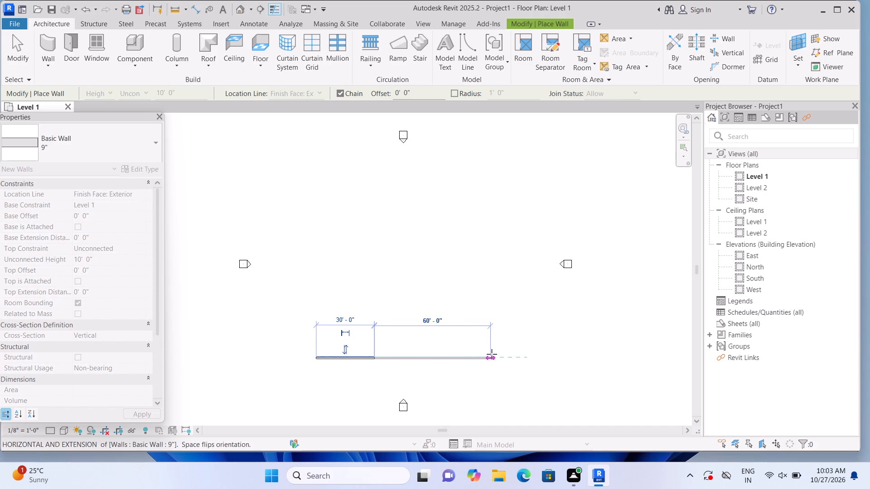
Continue the chain with a 40' east wall, and close the rectangle with the north and west walls.
scroll(379, 300, "up", 4)
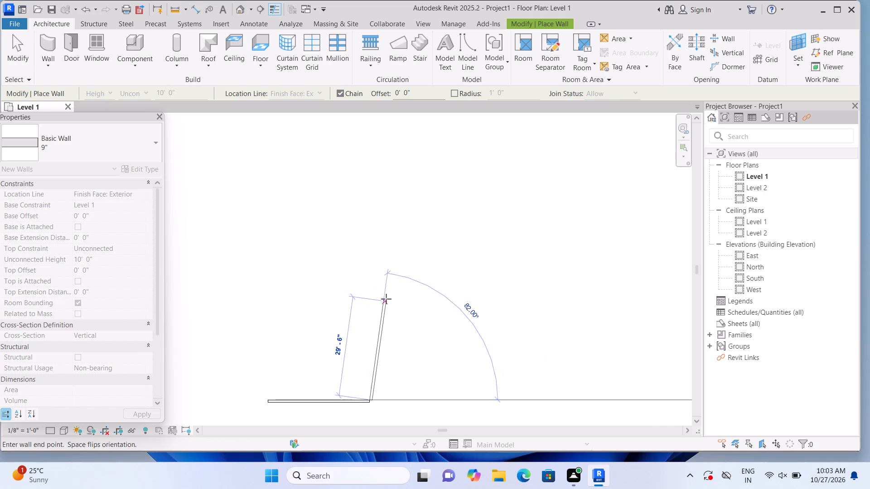
middle_click_drag(388, 299, 505, 263)
scroll(500, 263, "up", 3)
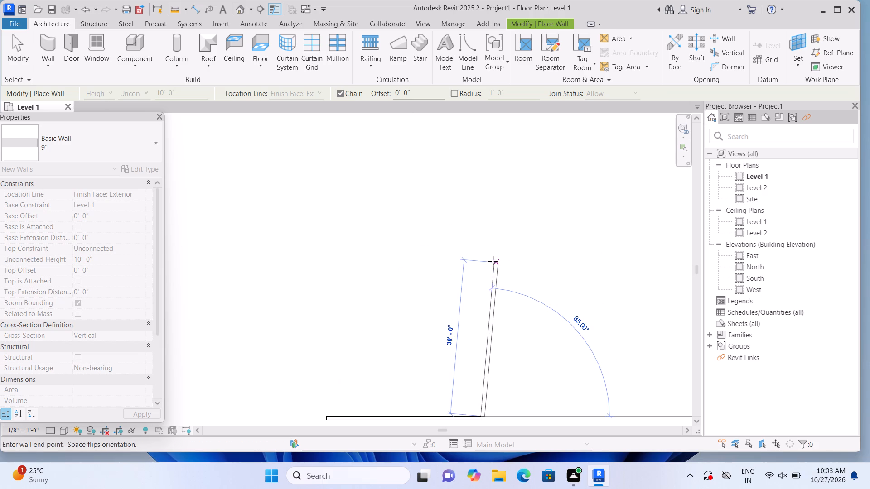
middle_click_drag(493, 261, 498, 216)
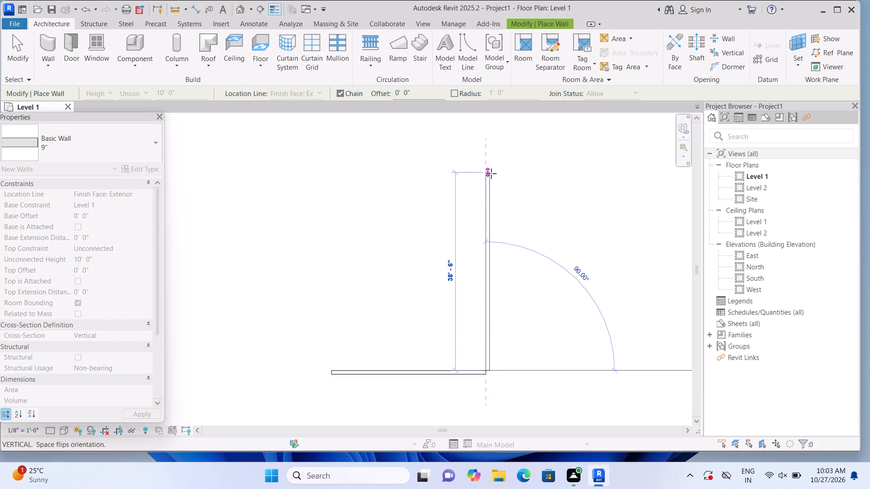
type("4.")
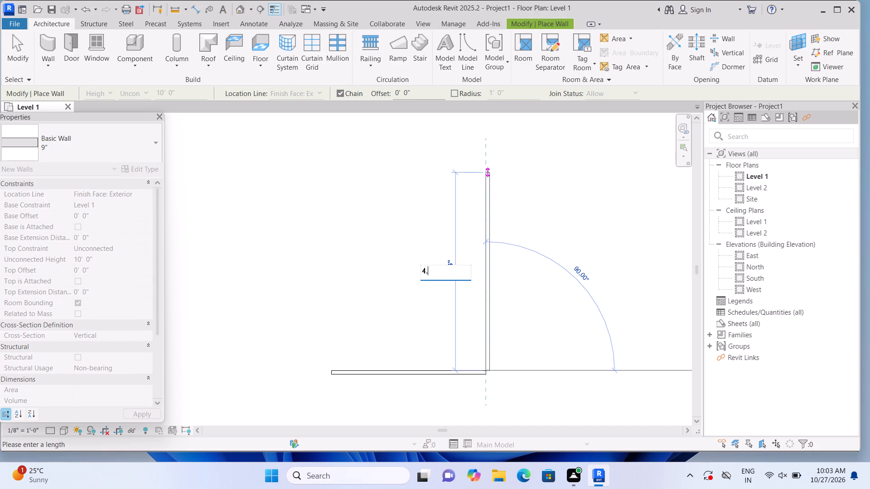
key("BackSpace")
type("0'")
key("Return")
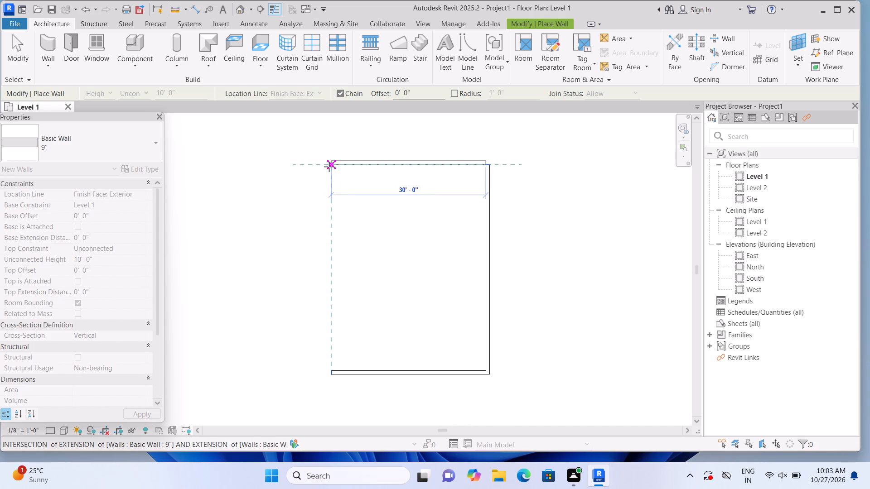
left_click(329, 167)
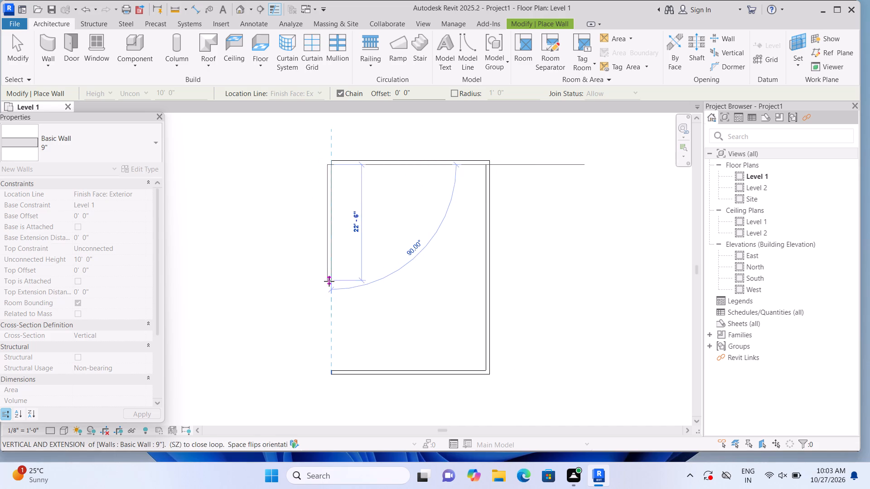
left_click(329, 375)
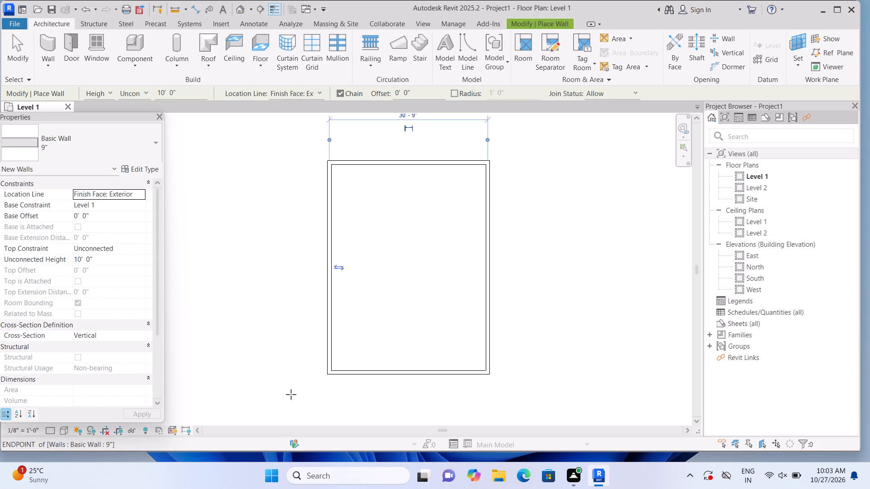
key("Escape")
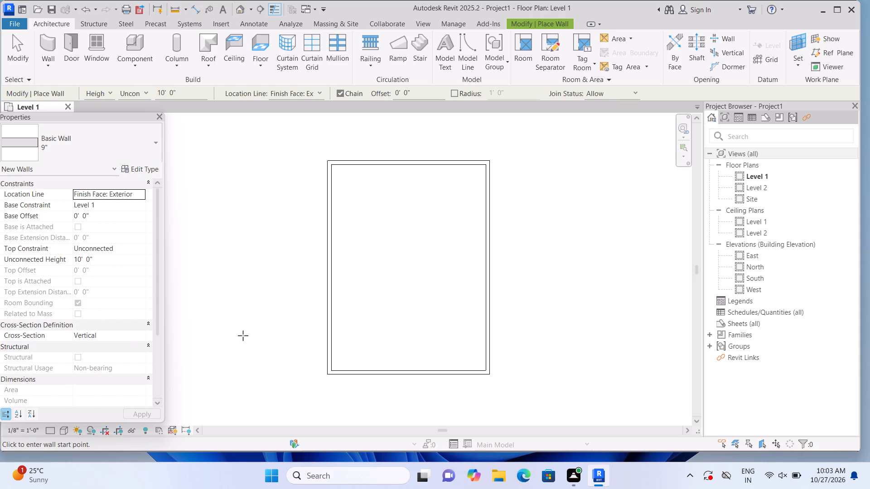
Draw 9" interior walls from the south wall's midpoint about 15' north, and from there east to the exterior wall.
left_click(413, 371)
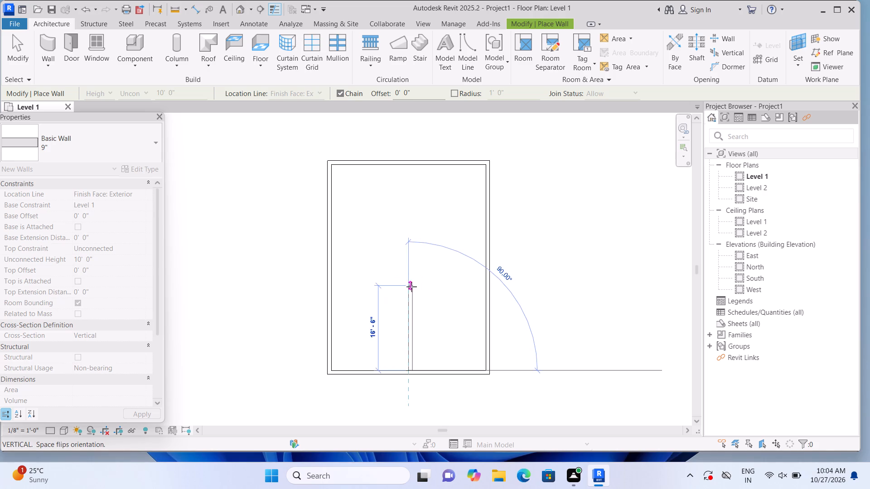
triple_click(408, 292)
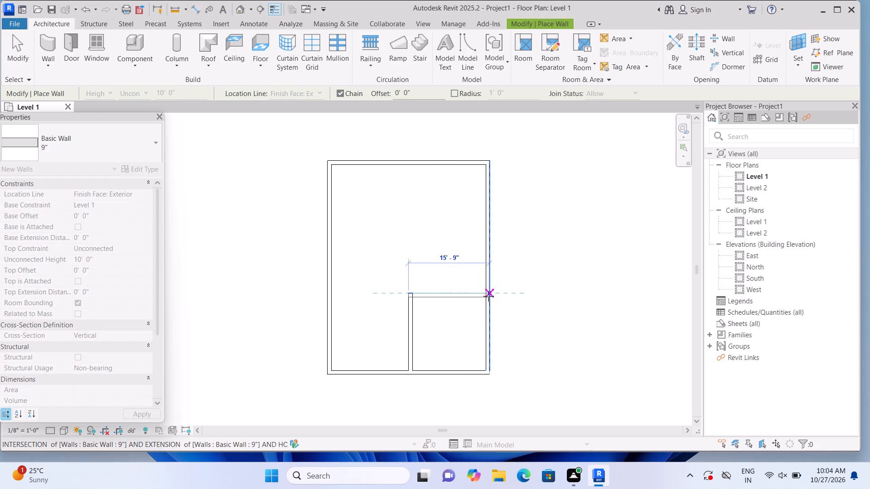
left_click(488, 296)
key("Escape")
Place a Curtain Wall 1 segment about 9' 6" long within the south wall, starting about 3' from the southwest corner.
scroll(492, 289, "up", 2)
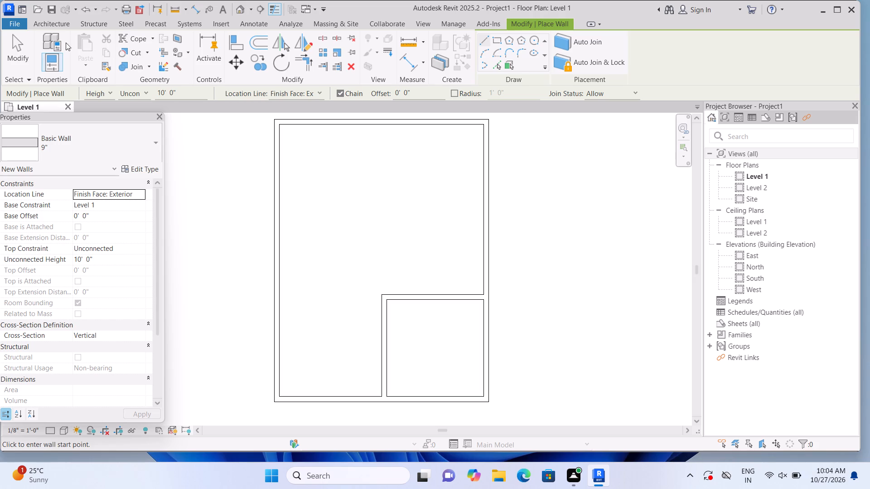
left_click(59, 22)
left_click(151, 142)
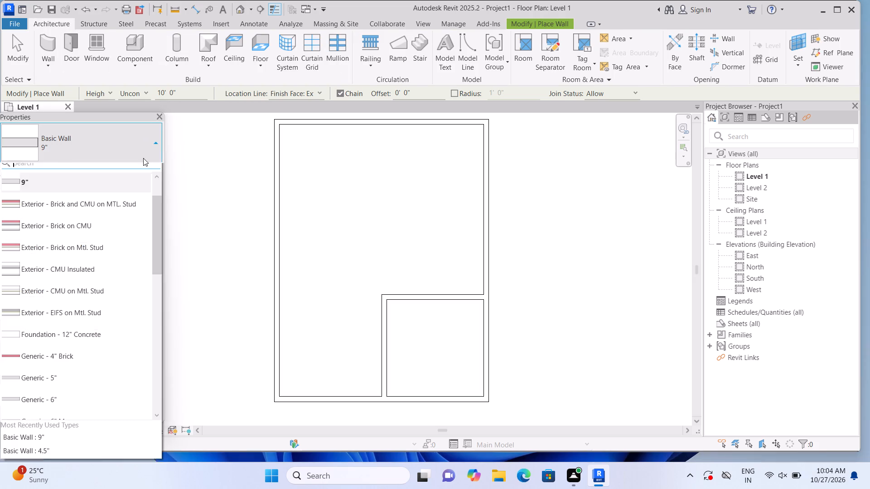
scroll(113, 221, "down", 14)
left_click(99, 312)
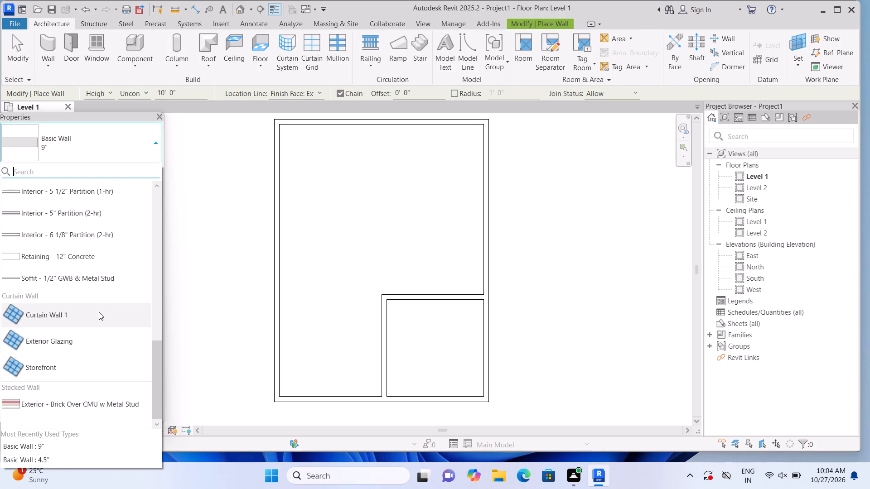
middle_click_drag(347, 304, 337, 222)
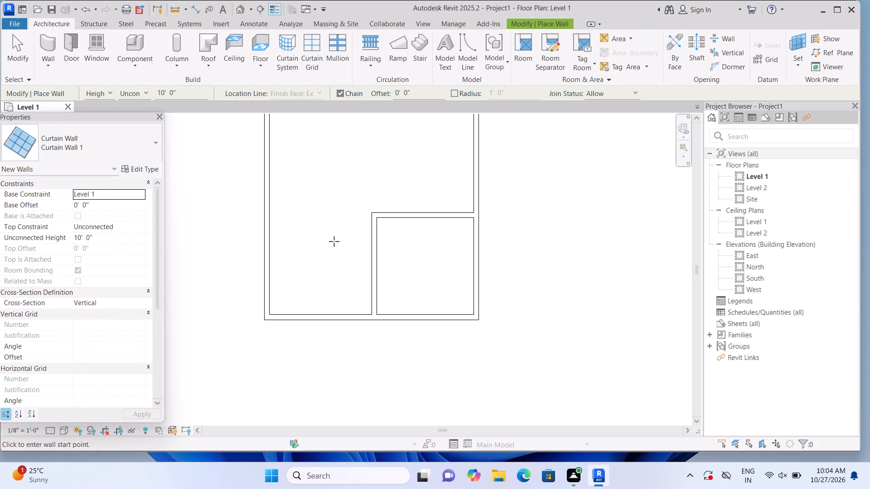
scroll(312, 311, "up", 2)
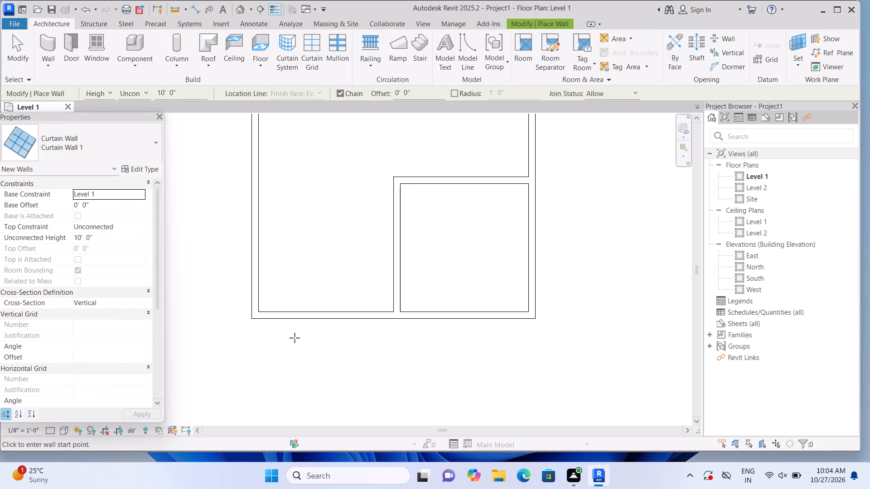
left_click(274, 318)
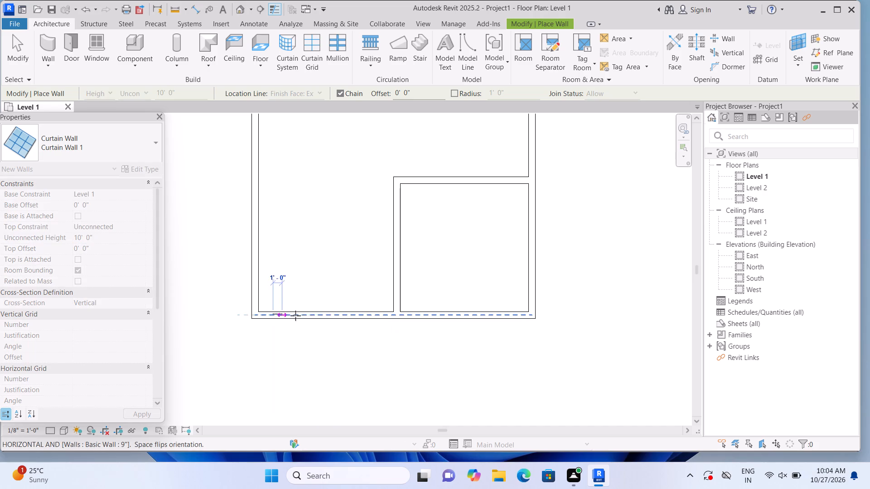
key("Escape")
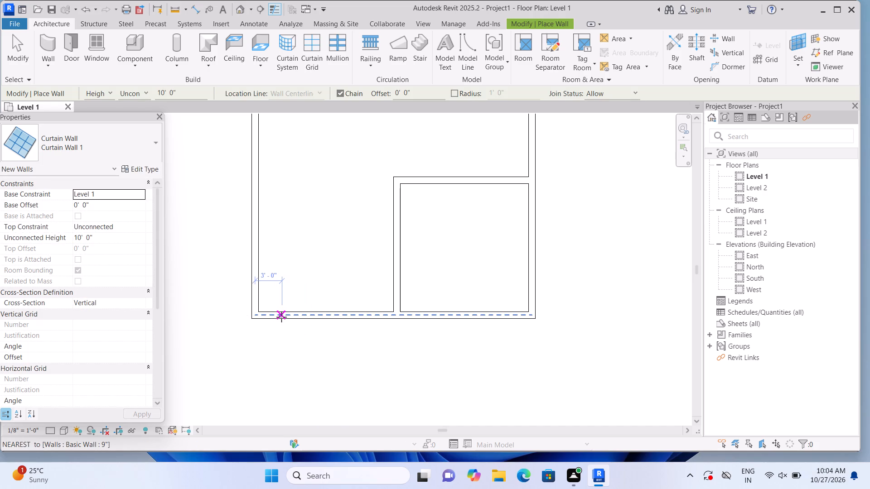
left_click(281, 317)
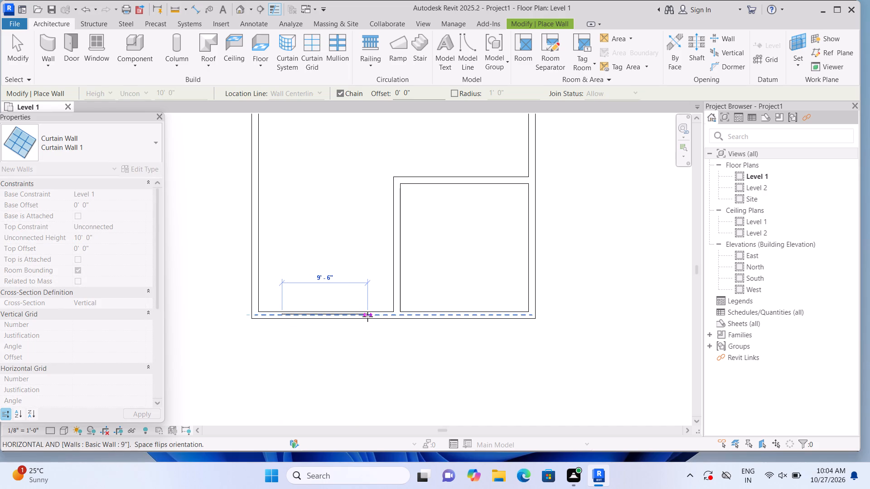
left_click(367, 316)
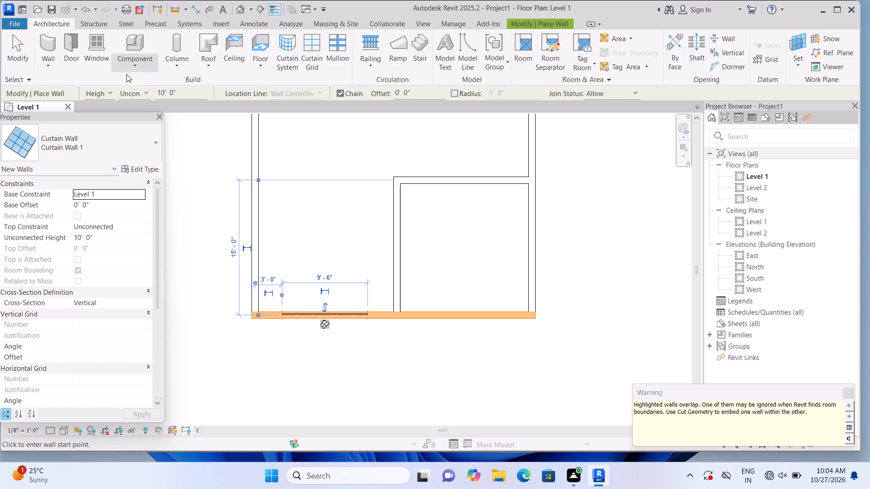
Try to embed the curtain wall in the south 9" wall using Cut Geometry.
left_click(466, 58)
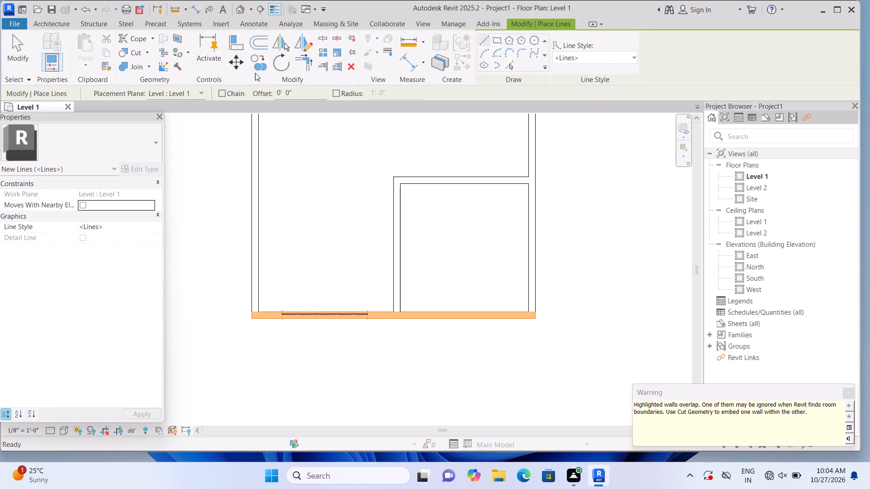
left_click(147, 49)
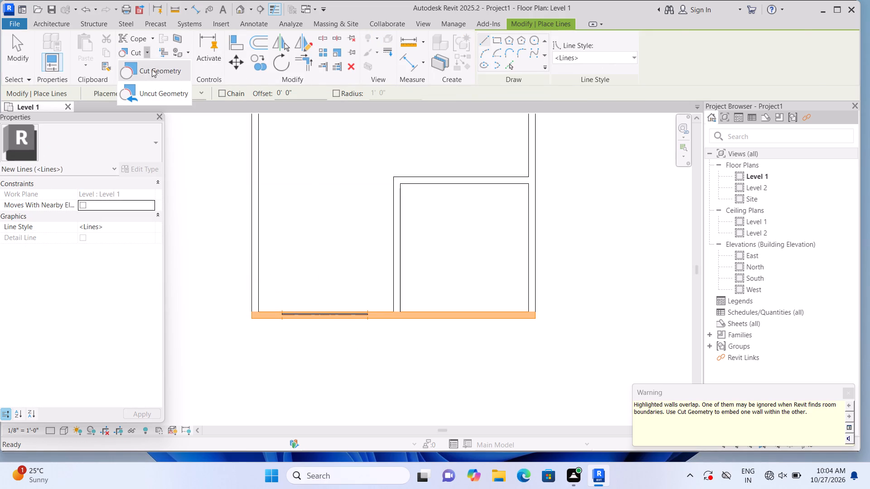
left_click(152, 69)
double_click(382, 314)
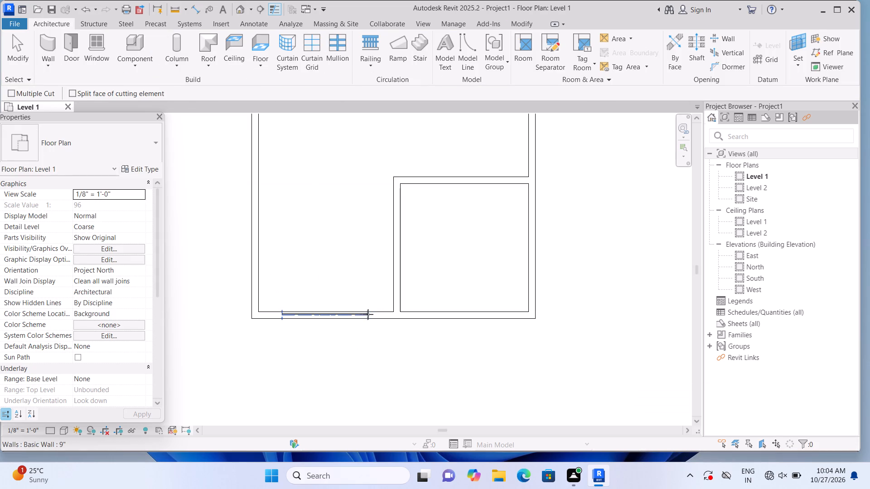
left_click(349, 315)
left_click(331, 314)
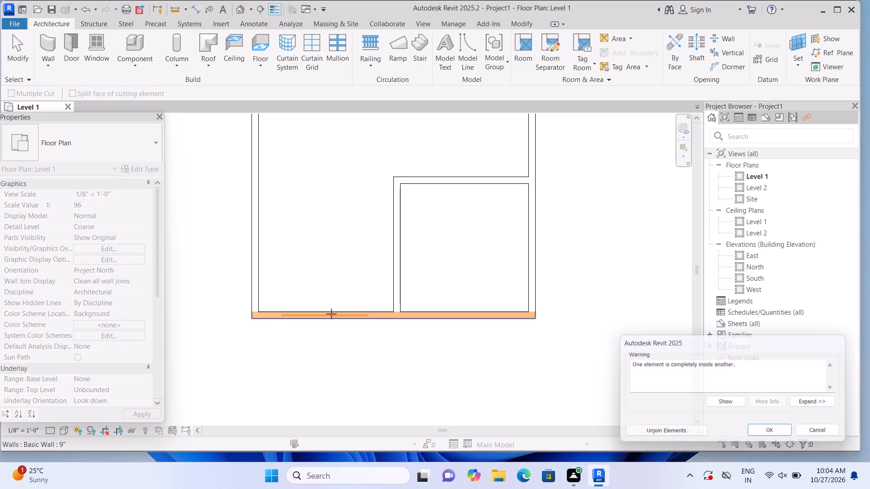
left_click(773, 437)
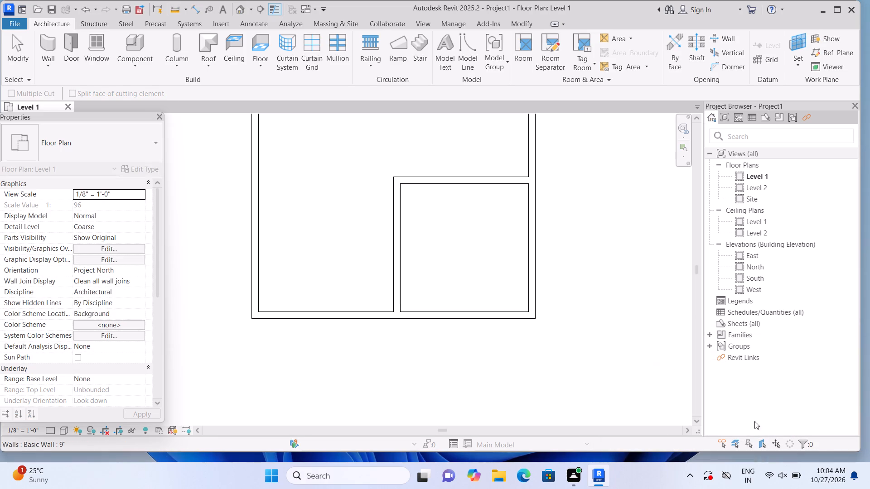
Place another Curtain Wall 1 segment about 9' long within the south wall, starting about 3' from the southwest corner.
left_click(49, 38)
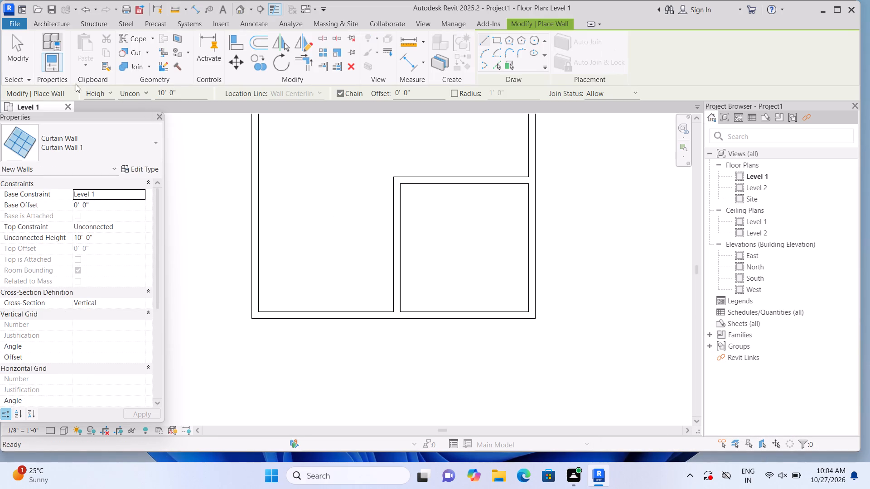
left_click(280, 313)
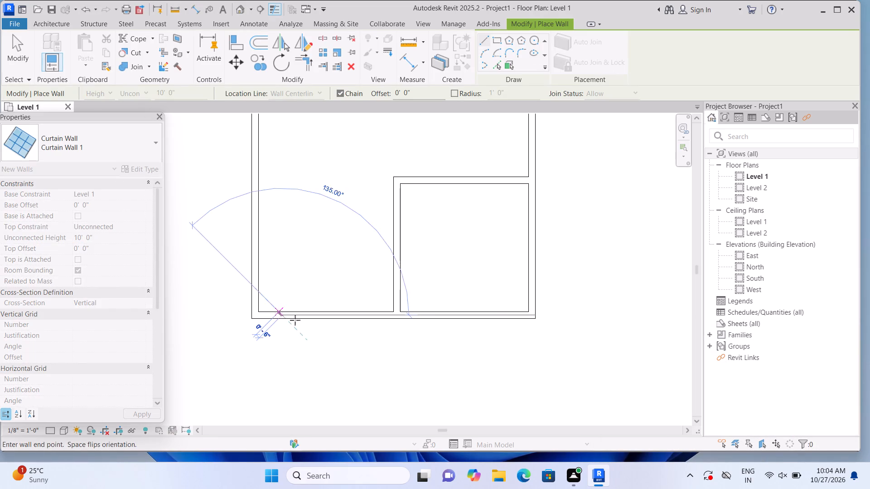
left_click(362, 316)
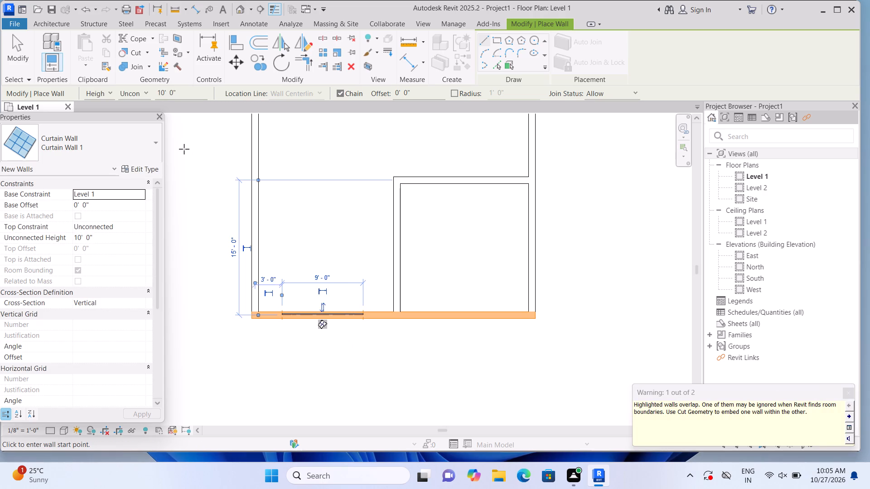
Embed the new 9' curtain wall in the south 9" wall using Cut Geometry.
left_click(150, 49)
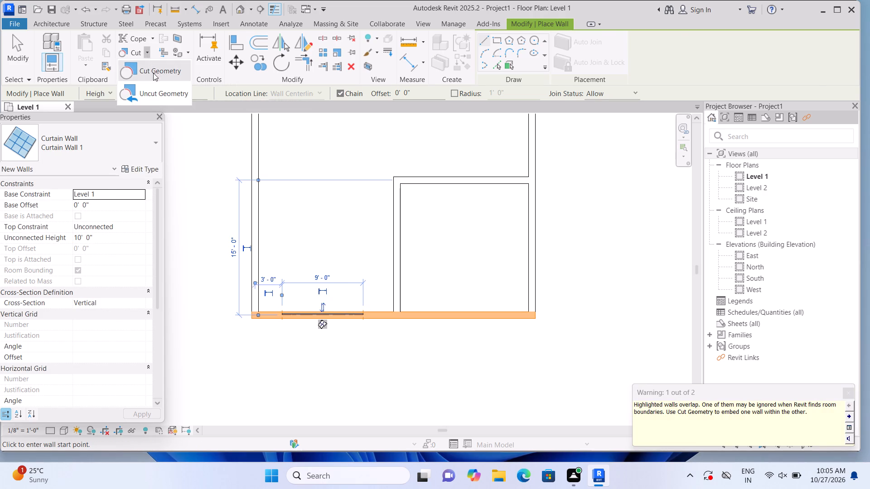
left_click(153, 73)
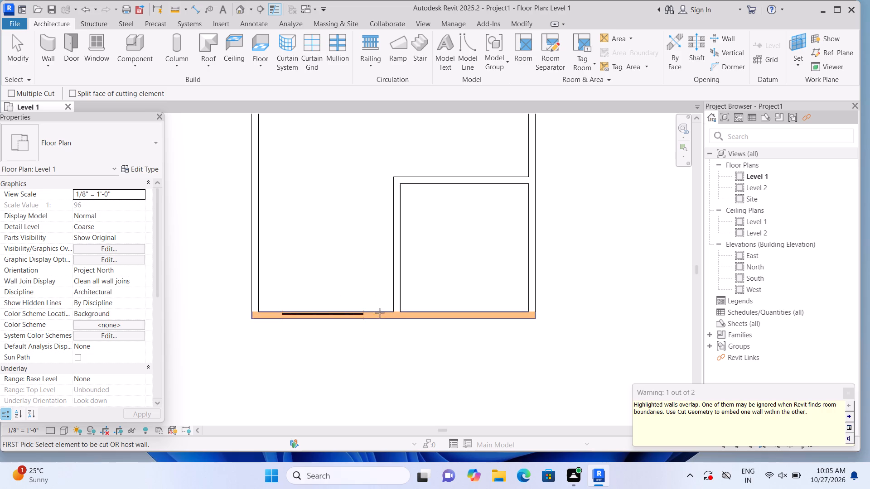
left_click(380, 316)
double_click(331, 314)
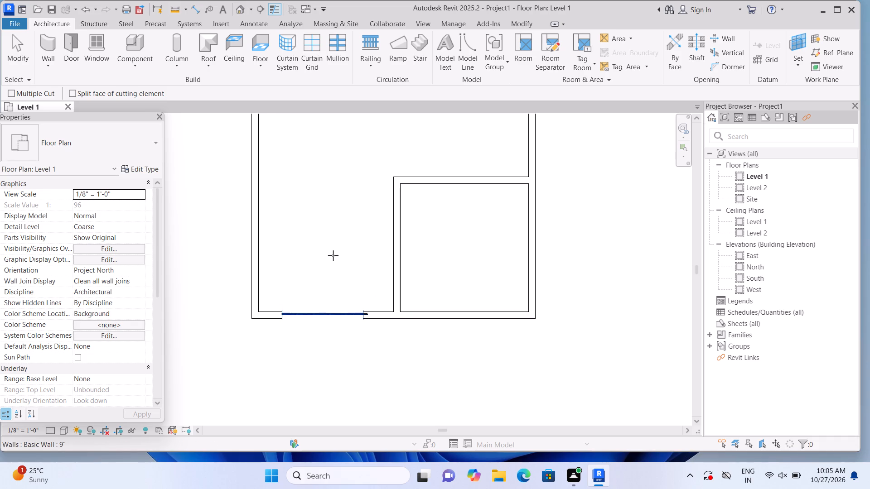
scroll(333, 246, "down", 1)
scroll(365, 314, "up", 2)
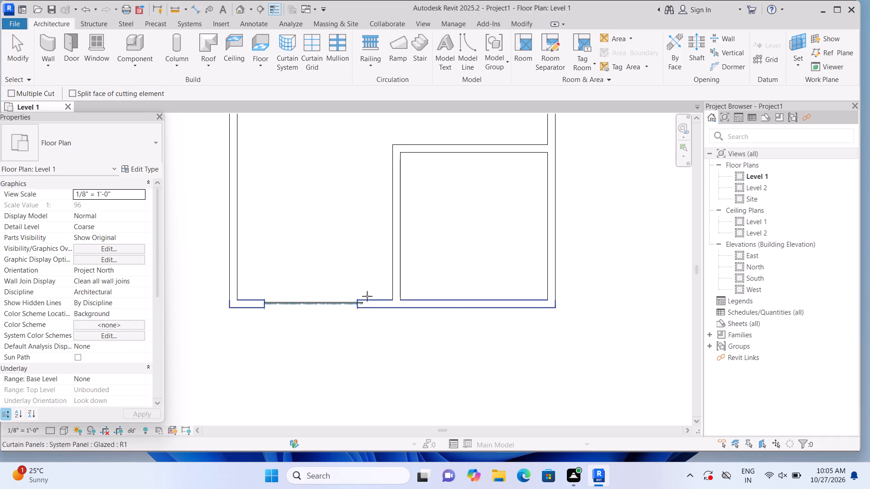
scroll(367, 296, "up", 2)
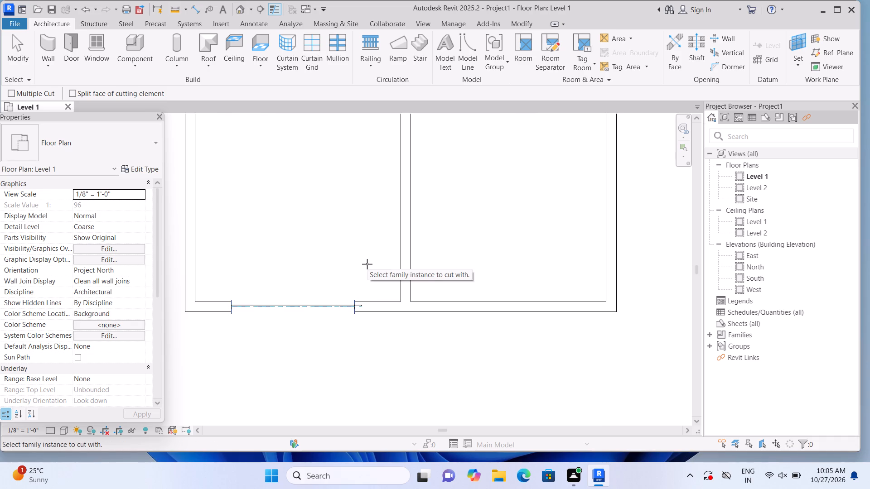
key("Escape")
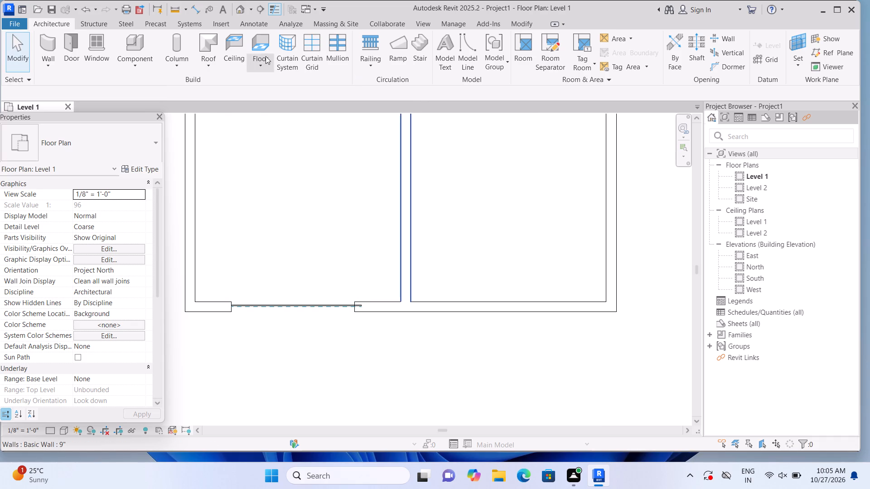
Examine the embedded curtain wall and its opening in the south wall in the default 3D view.
left_click(238, 12)
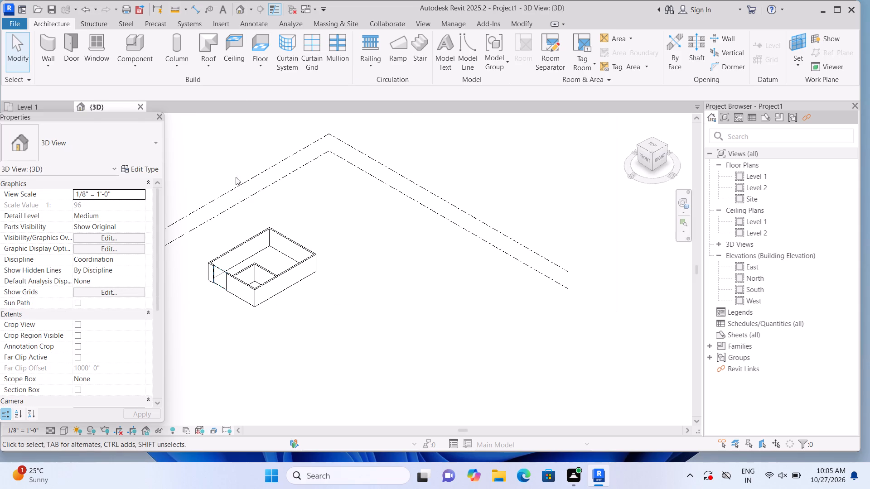
scroll(204, 304, "up", 9)
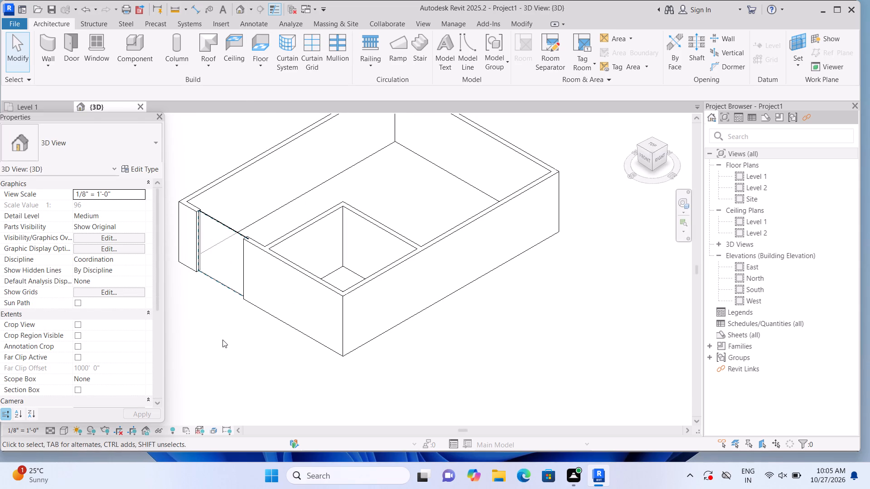
scroll(222, 340, "down", 2)
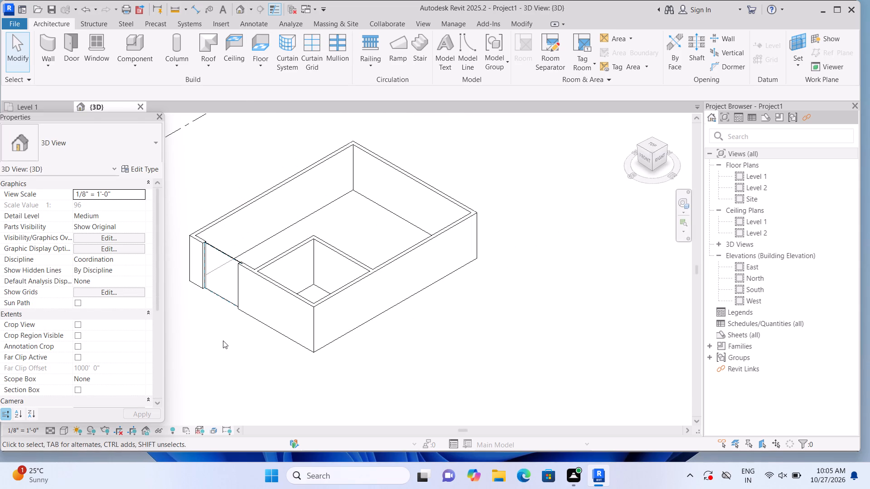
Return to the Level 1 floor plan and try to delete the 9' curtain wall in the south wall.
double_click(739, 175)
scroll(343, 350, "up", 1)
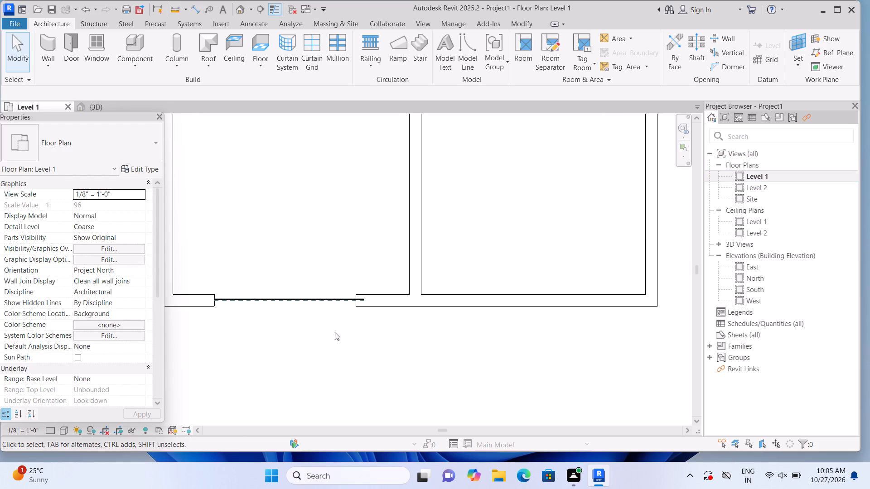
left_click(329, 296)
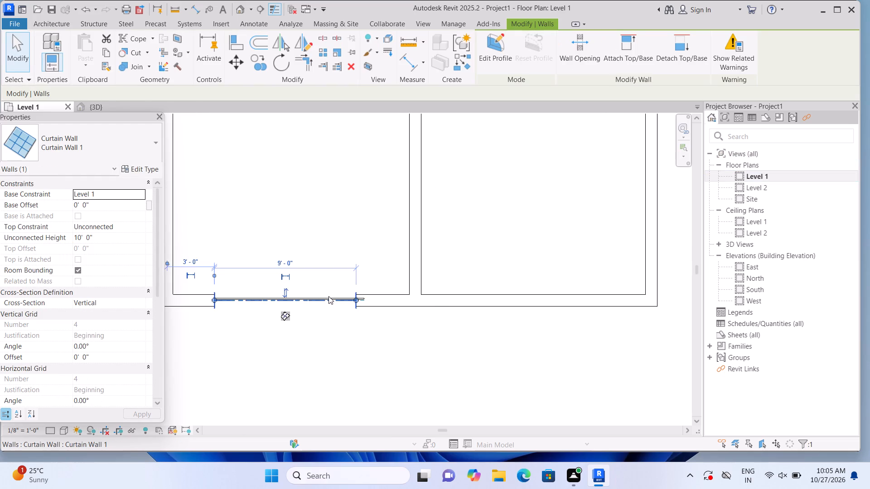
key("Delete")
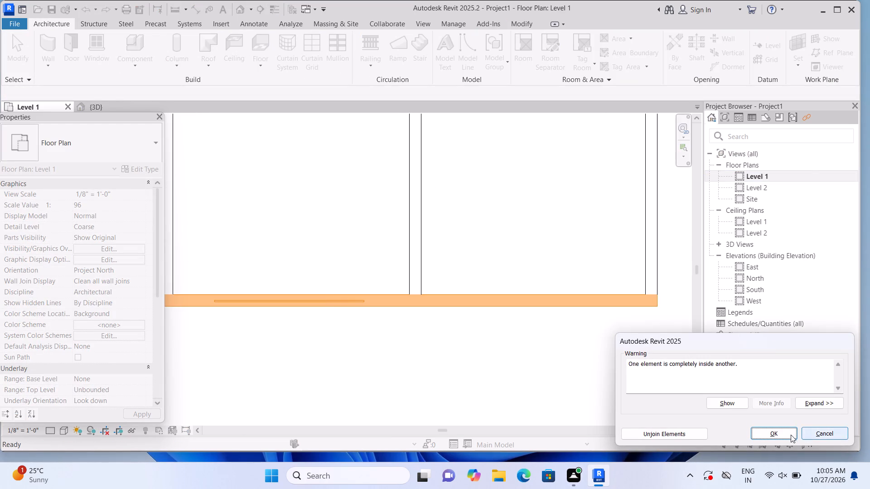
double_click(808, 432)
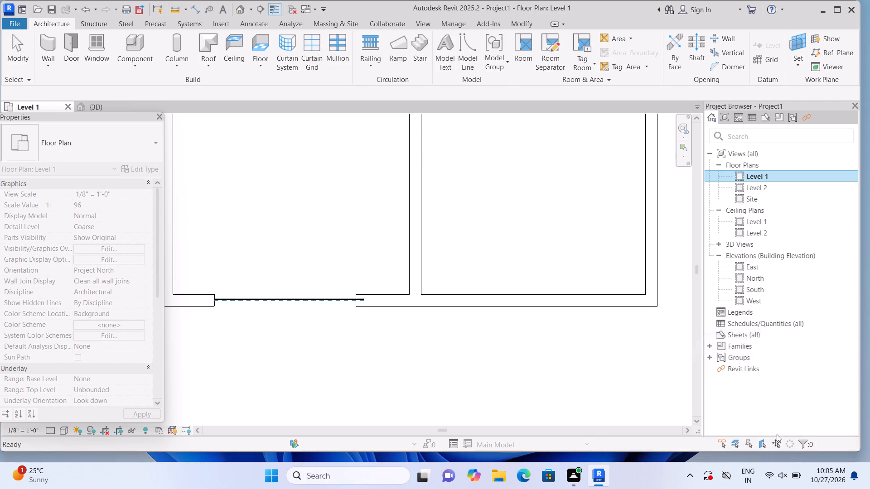
Reselect the 9' curtain wall in the south wall and open its profile for editing.
left_click(326, 301)
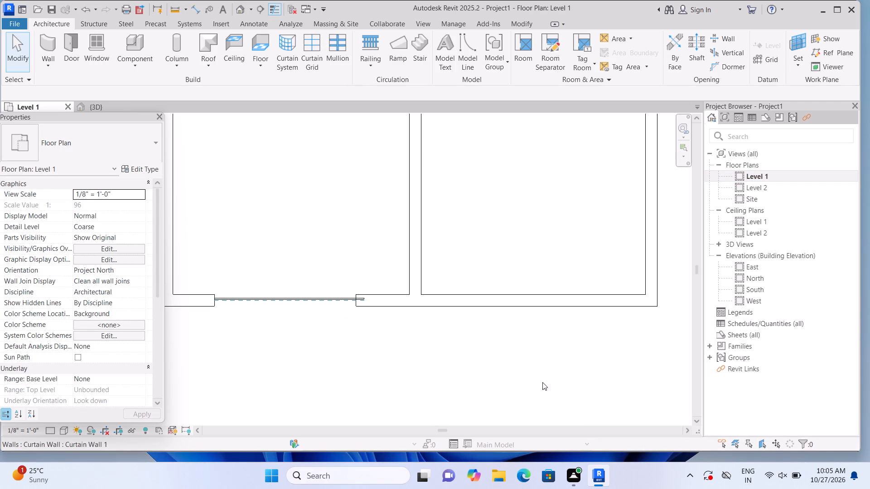
double_click(301, 301)
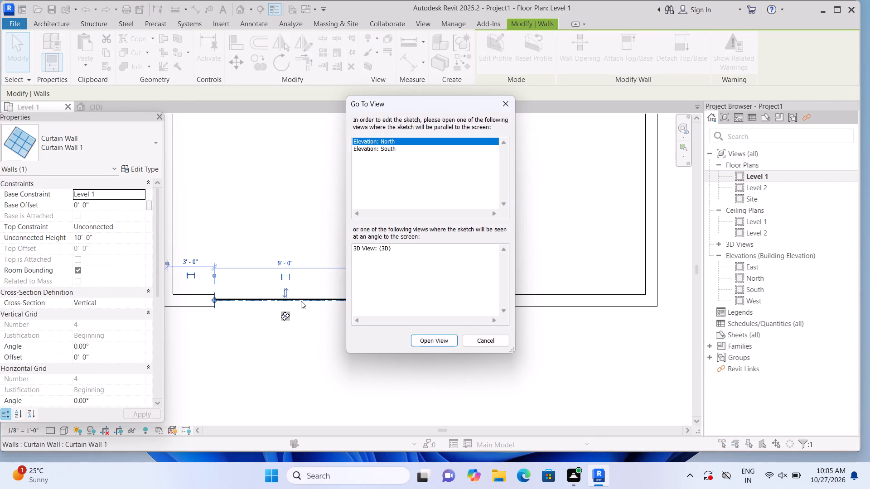
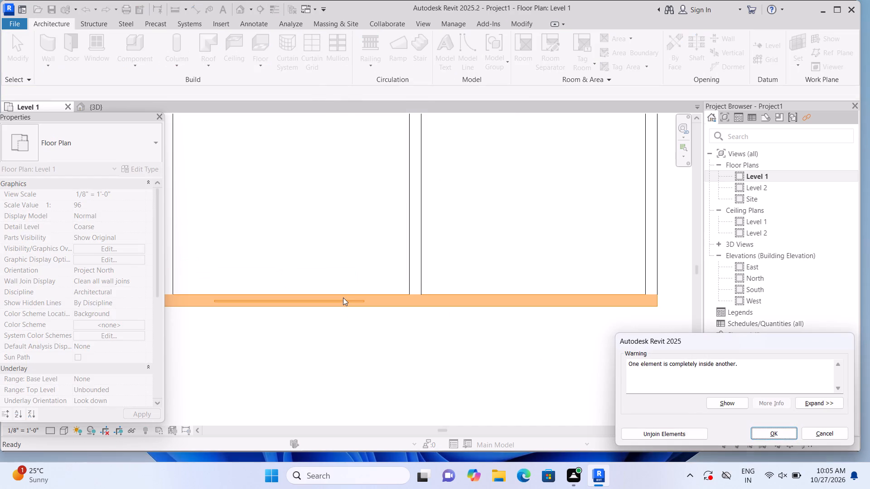
Delete the 9'-6" curtain wall overlapping the west part of the south 9" wall.
left_click(767, 432)
scroll(477, 397, "down", 2)
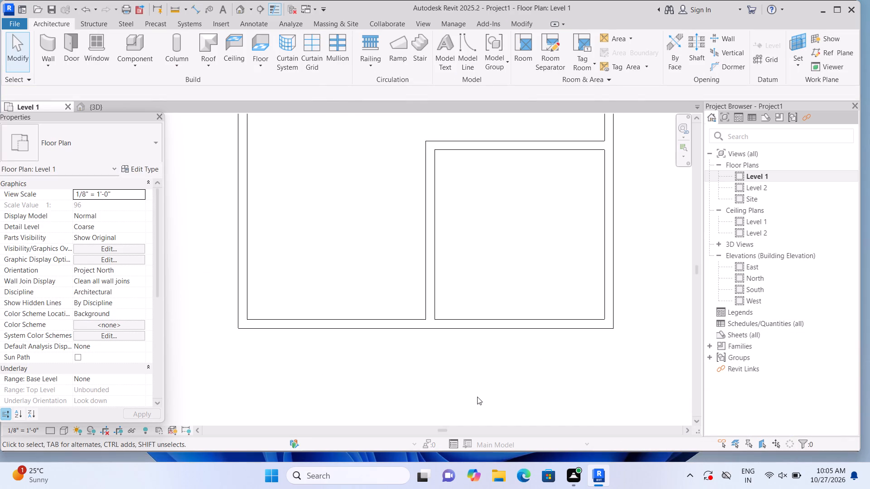
middle_click_drag(377, 294, 328, 302)
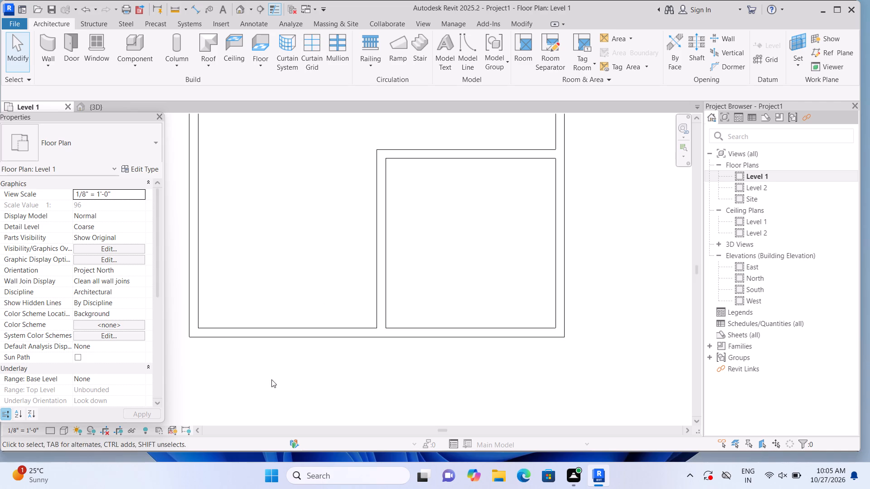
middle_click_drag(288, 382, 334, 387)
left_click(329, 339)
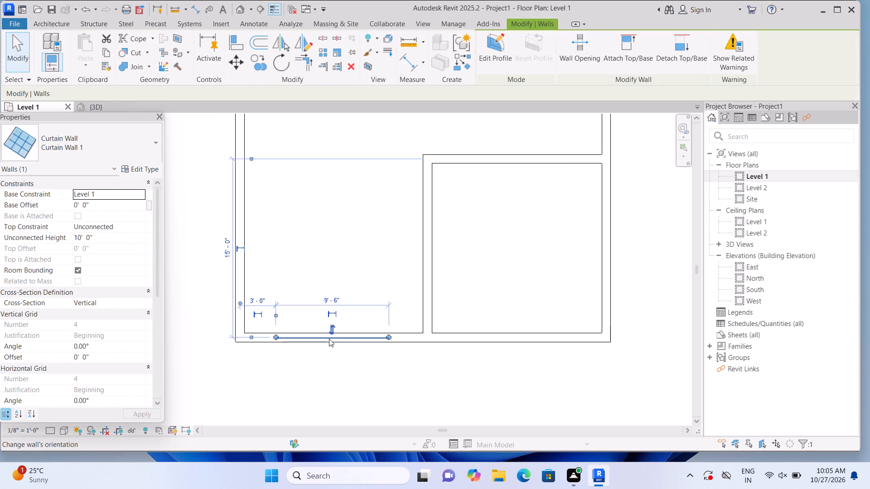
key("Delete")
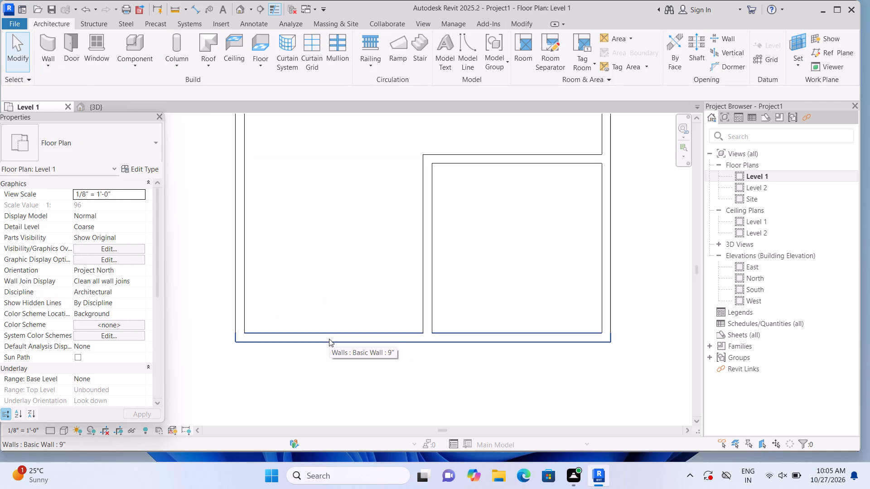
Draw a 9'-6" curtain wall in the south wall, 3' from its west corner, and embed it using Cut Geometry.
left_click(50, 44)
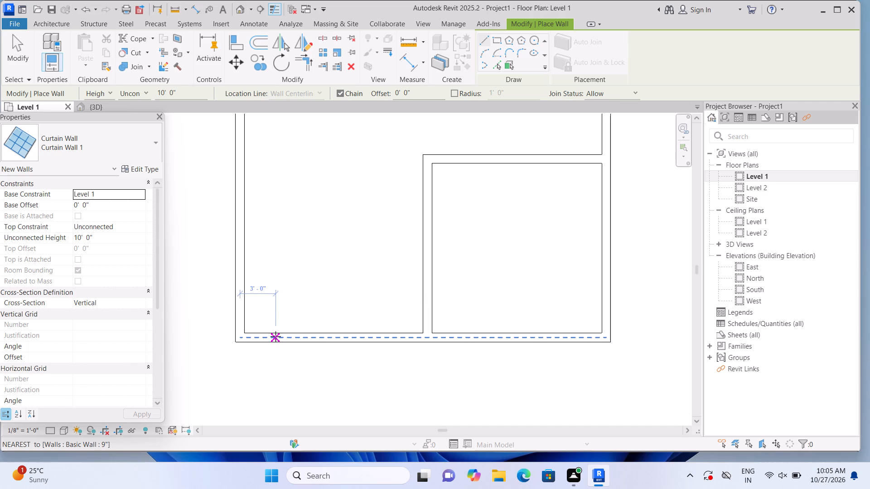
left_click(275, 336)
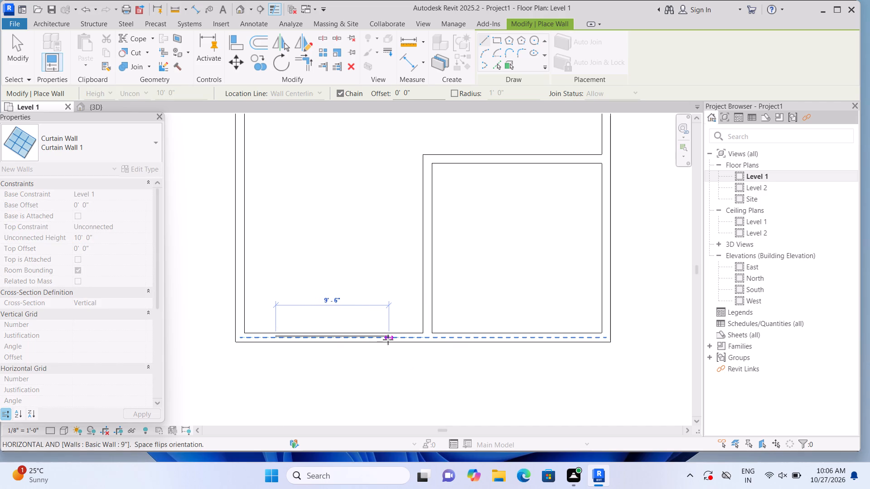
left_click(388, 340)
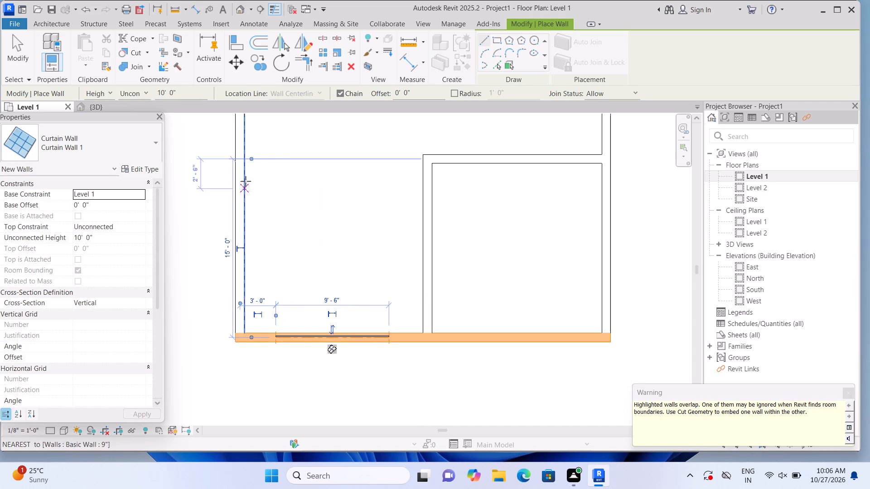
left_click(147, 52)
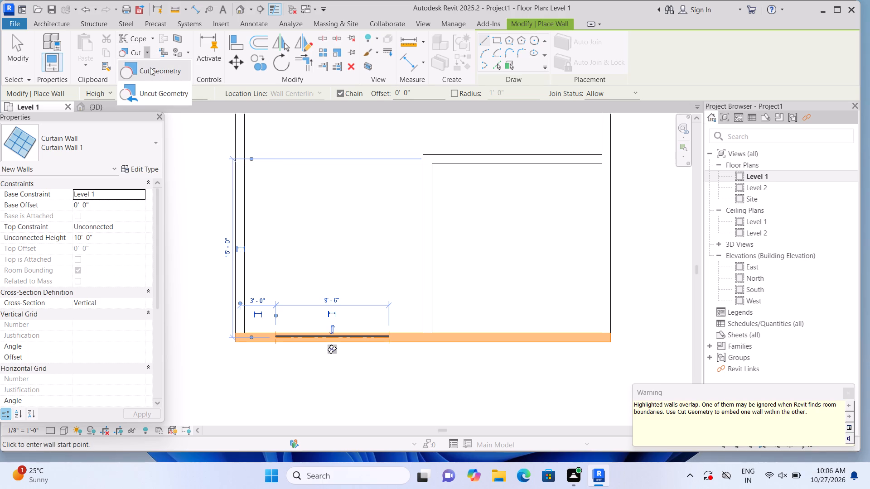
left_click(150, 68)
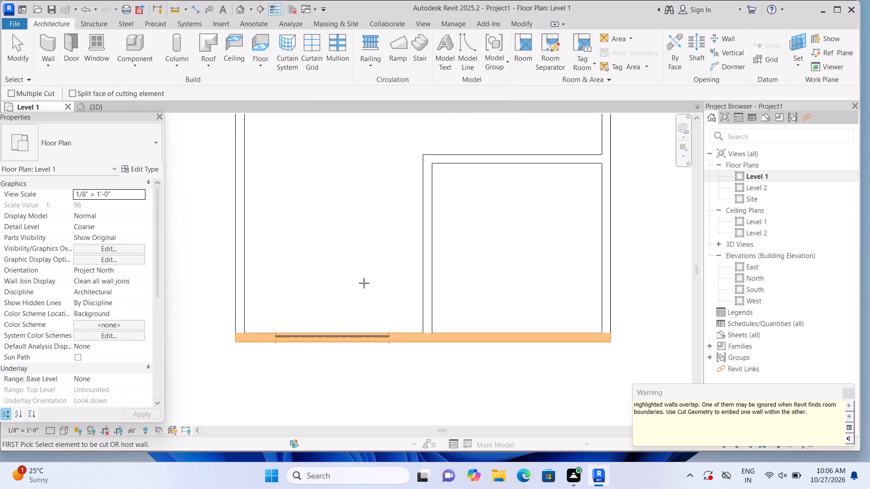
left_click(405, 336)
left_click(348, 337)
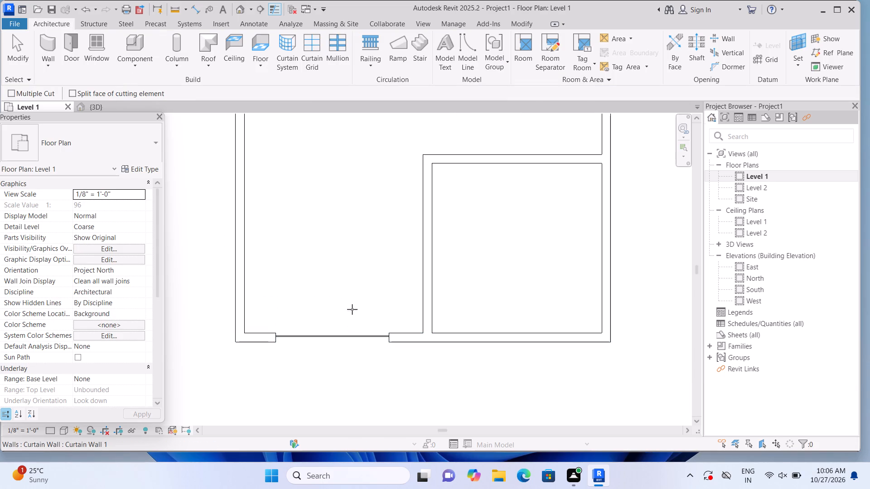
Draw a 10' curtain wall in the small room's south wall, 2' from its west wall, and embed it using Cut Geometry.
middle_click_drag(350, 264, 316, 269)
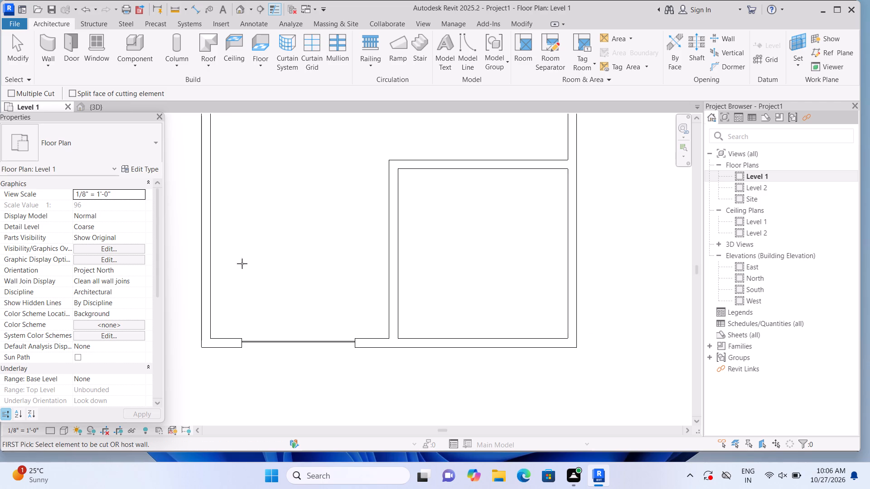
middle_click(231, 262)
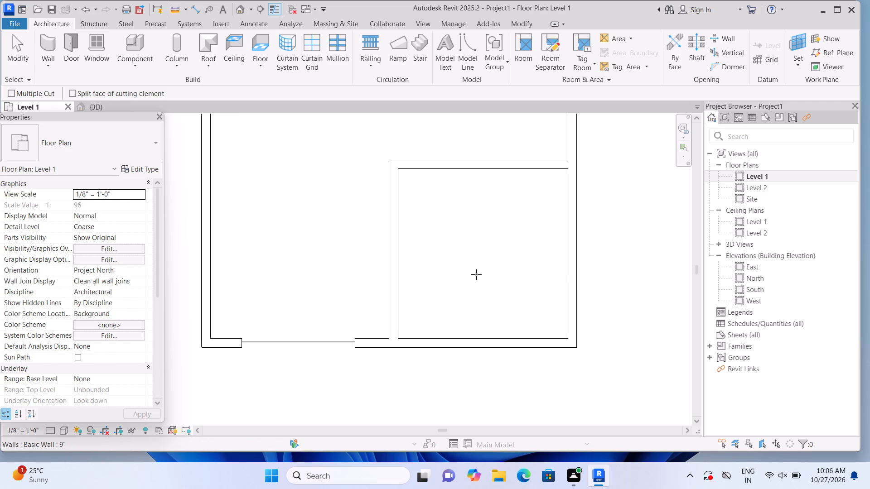
middle_click_drag(496, 273, 382, 263)
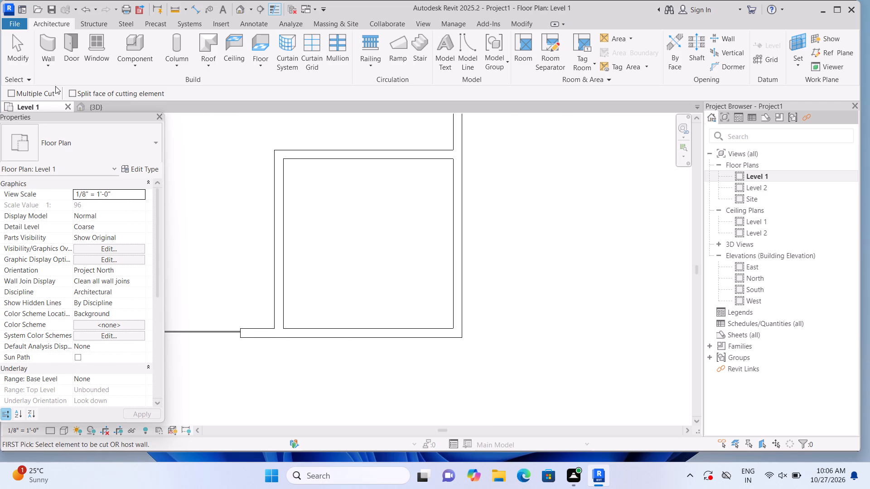
left_click(54, 48)
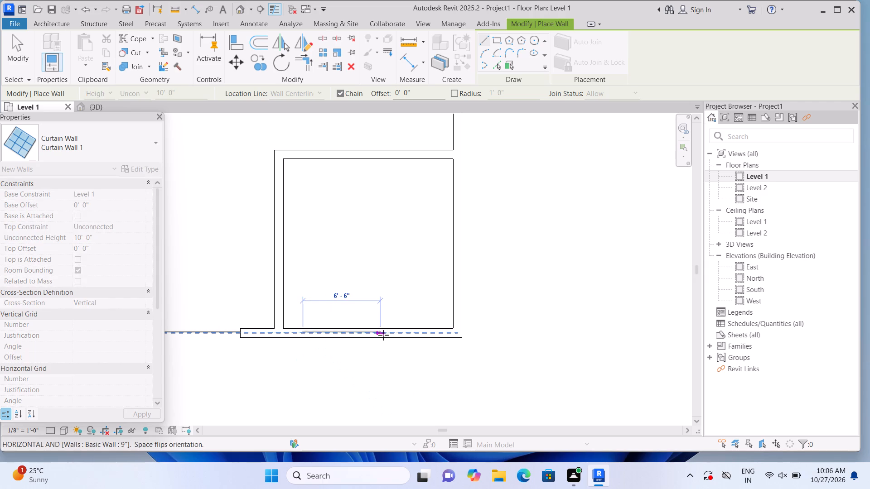
left_click(421, 334)
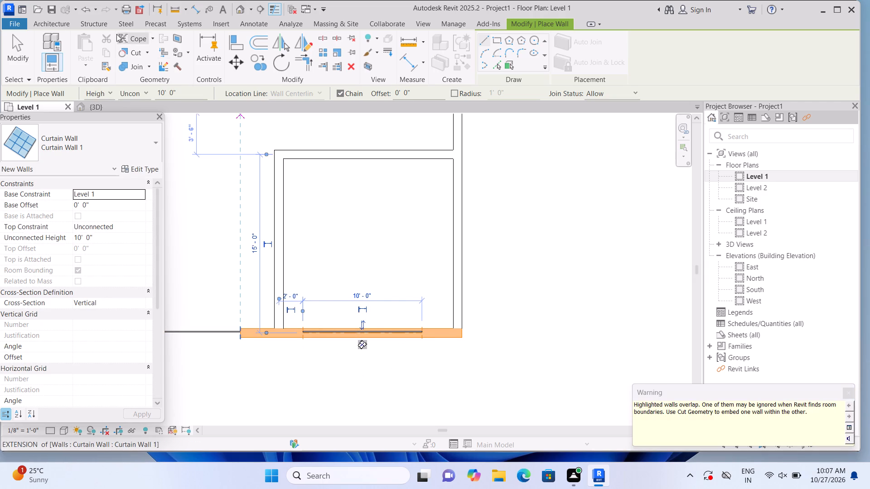
left_click(148, 53)
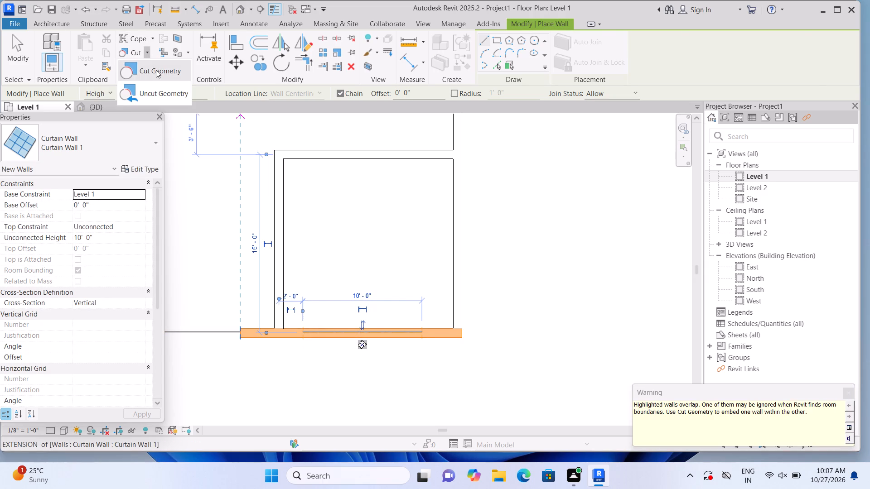
left_click(156, 70)
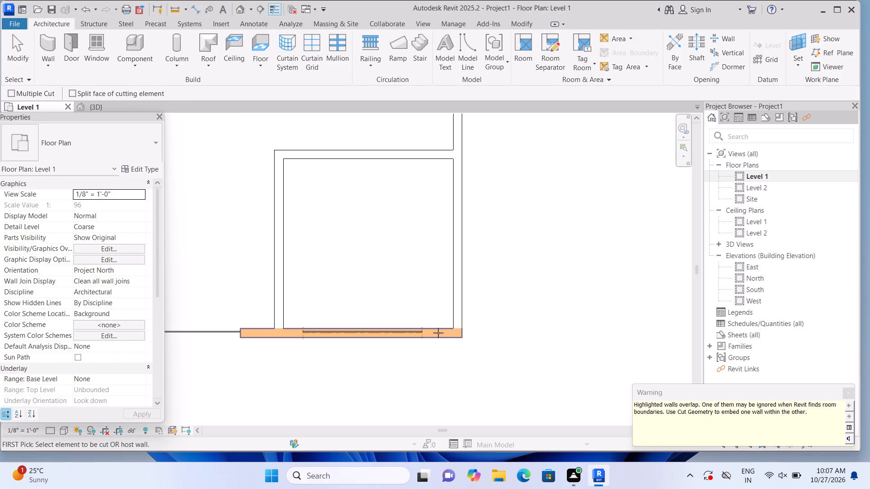
left_click(438, 333)
left_click(388, 333)
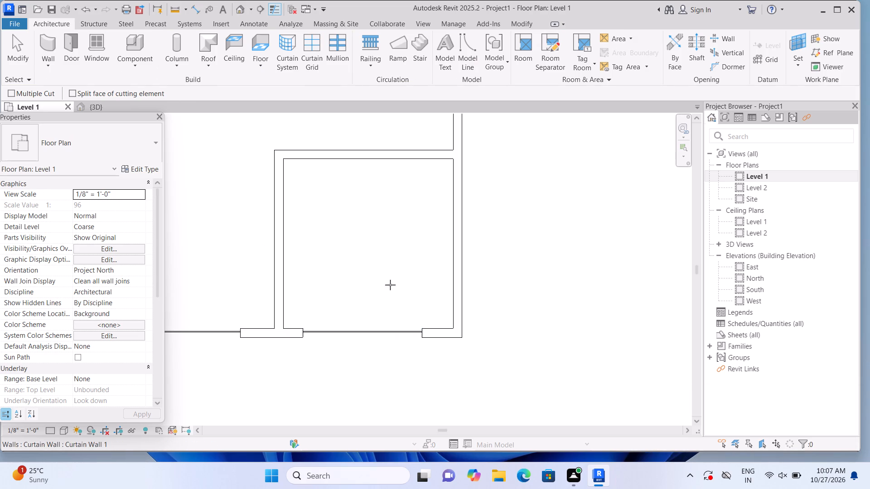
Draw a 2' curtain wall in the east wall, 2' from the southeast corner, and embed it using Cut Geometry.
middle_click_drag(384, 259, 275, 258)
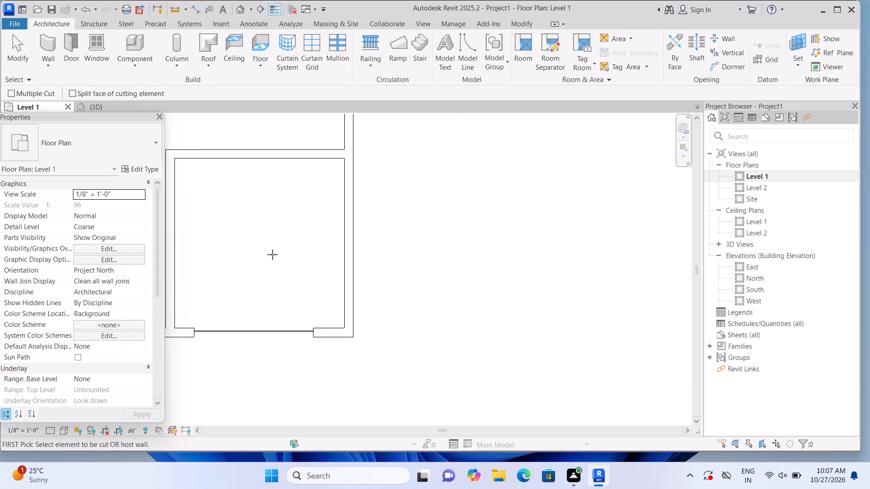
left_click(53, 35)
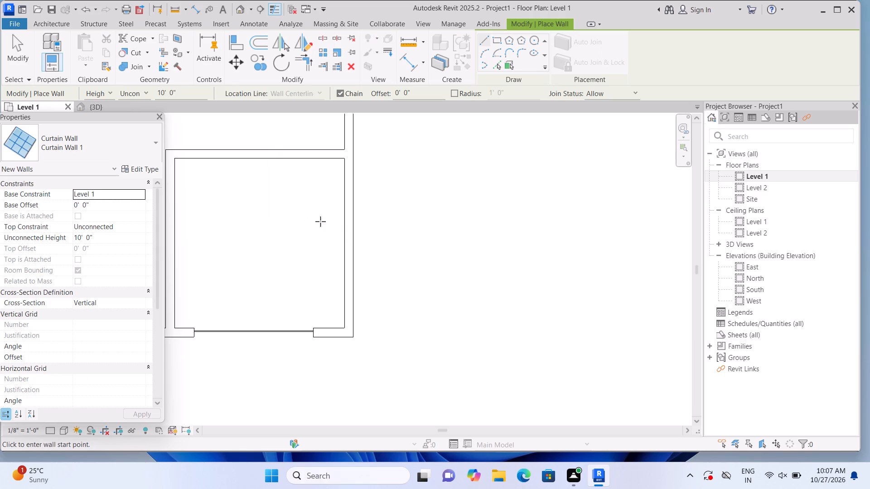
left_click(347, 310)
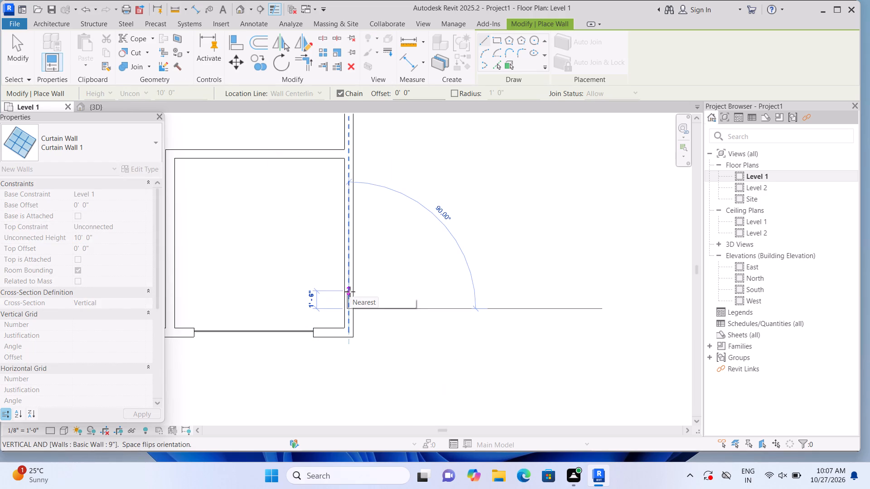
left_click(349, 285)
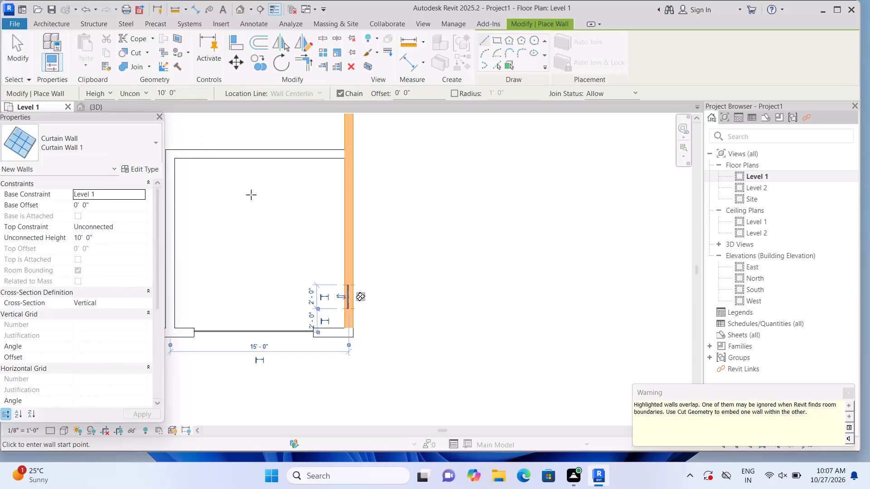
left_click(149, 51)
left_click(152, 69)
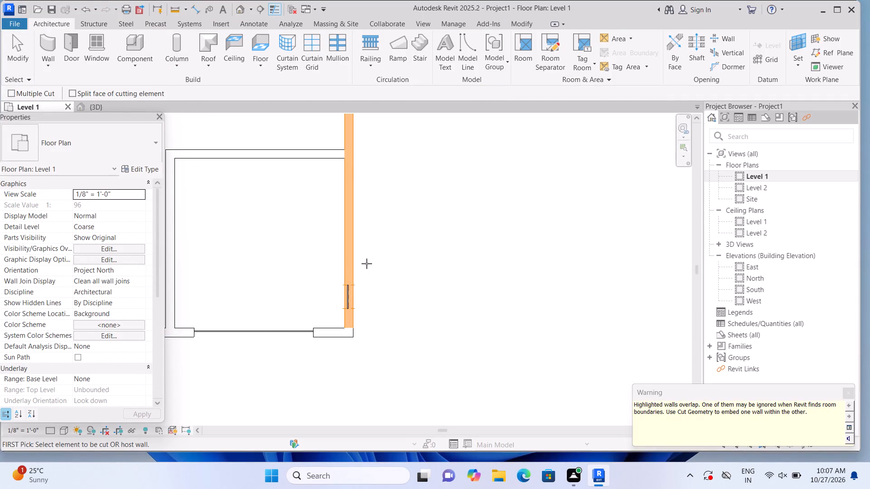
left_click(353, 254)
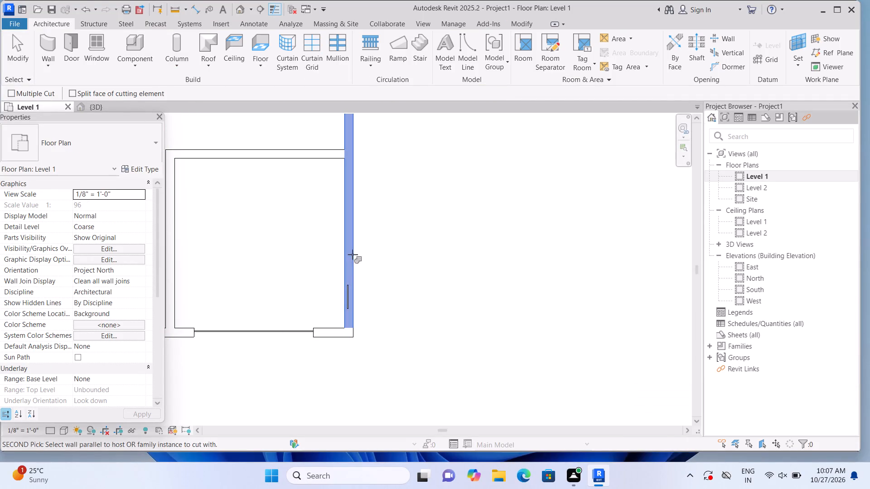
double_click(348, 297)
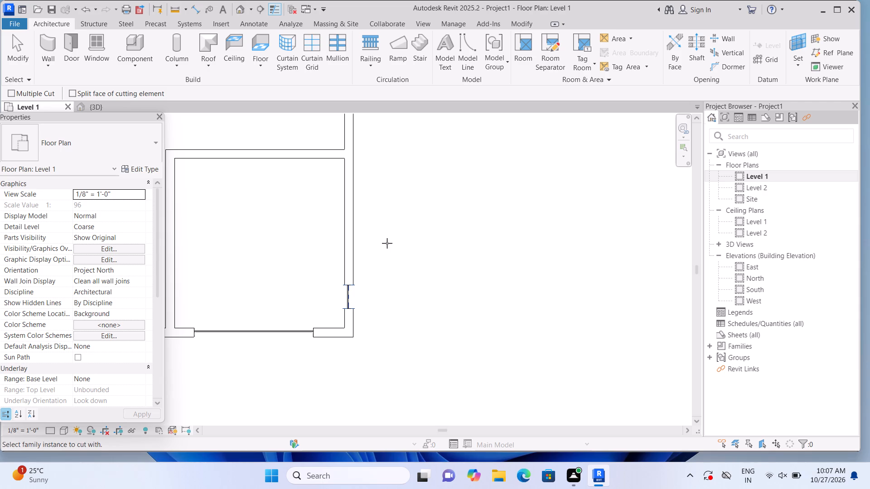
Draw a 2'-10 1/2" curtain wall in the east wall, 2'-6" north of the small room, and embed it using Cut Geometry.
middle_click_drag(389, 242, 386, 357)
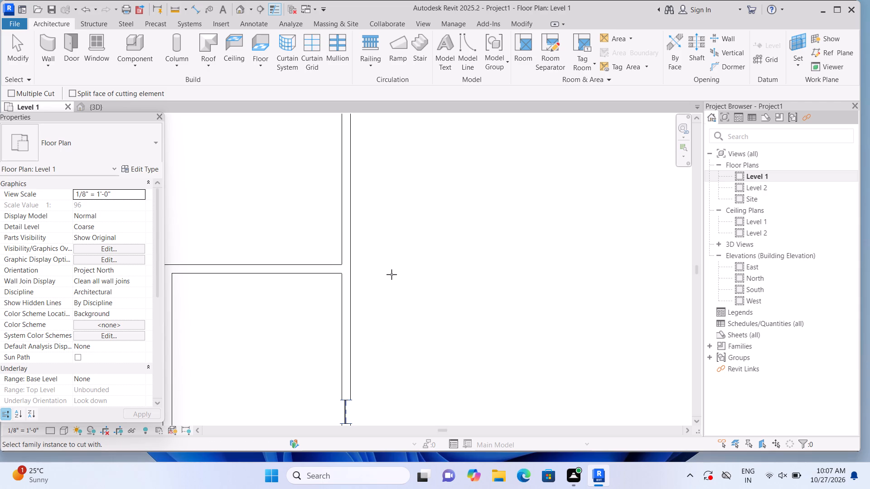
left_click(46, 36)
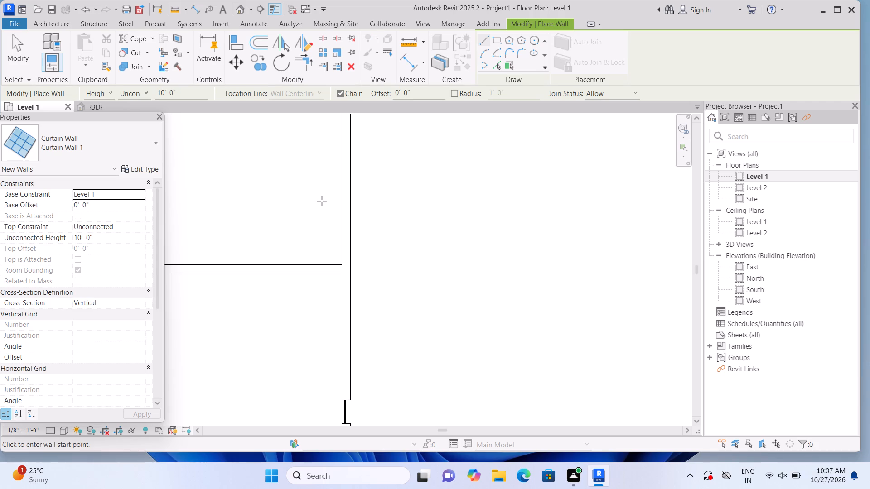
left_click(345, 239)
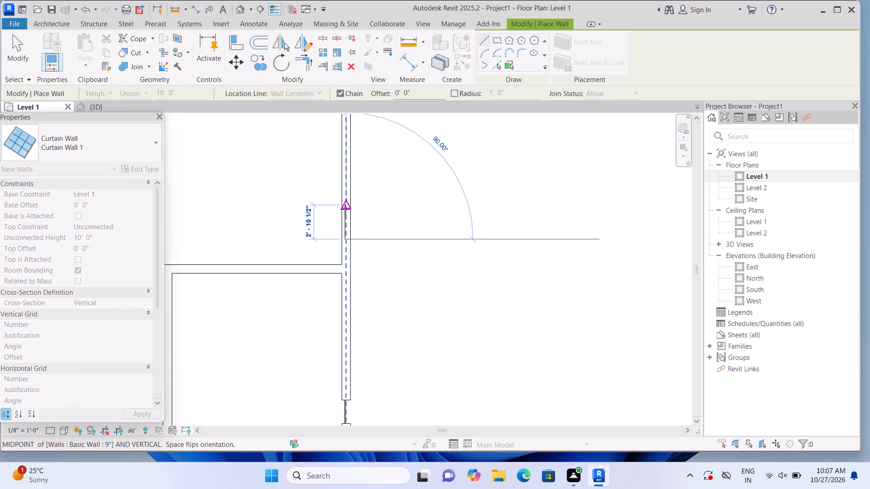
left_click(345, 209)
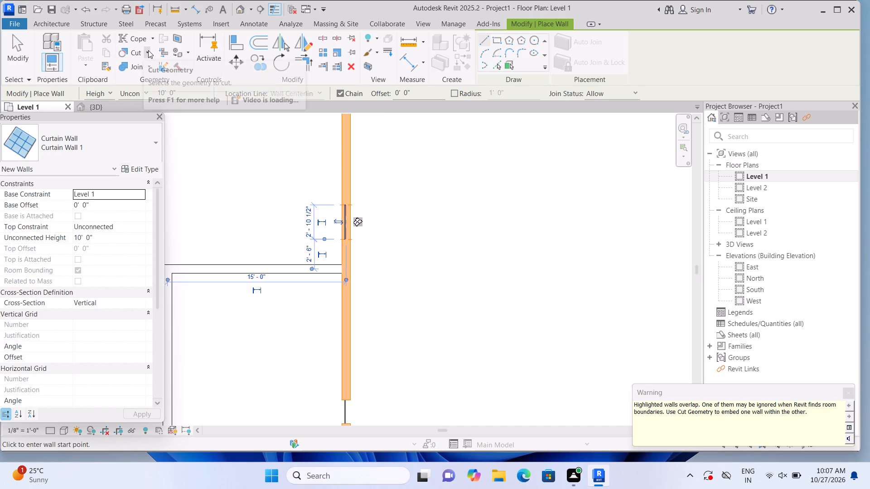
left_click(149, 50)
left_click(153, 74)
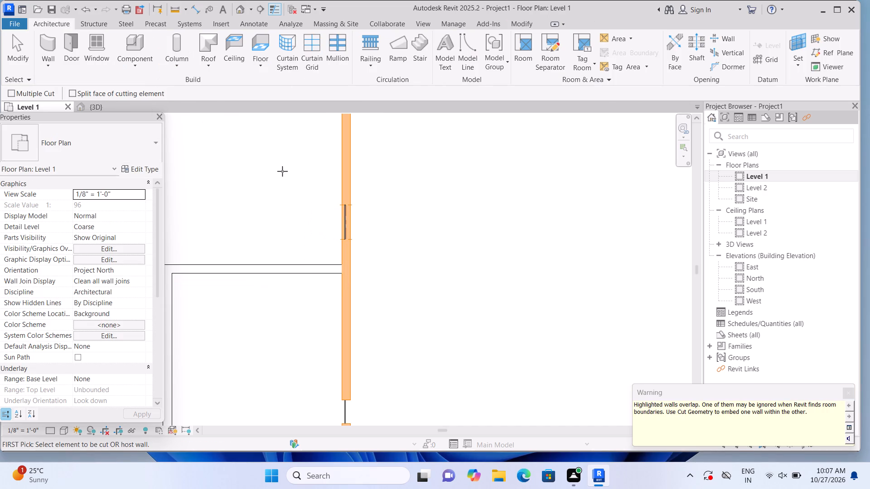
left_click(345, 187)
left_click(347, 219)
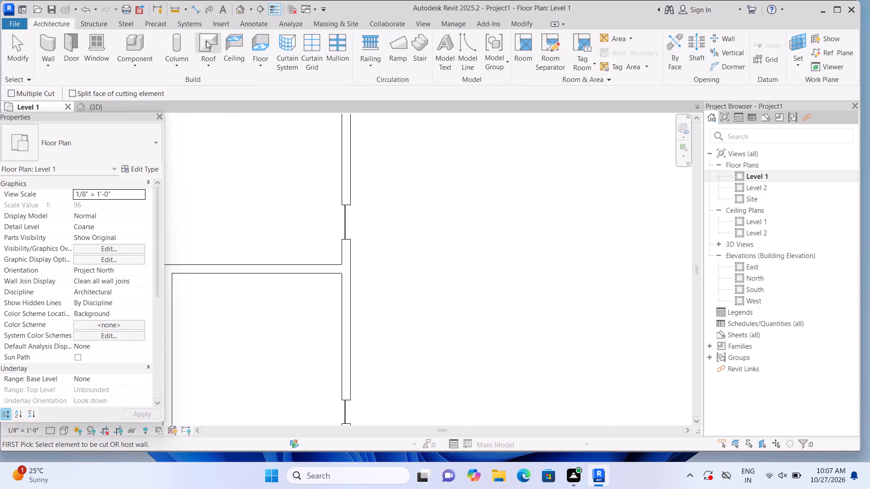
Examine the curtain walls embedded in the south and east walls in the default 3D view.
left_click(240, 10)
scroll(244, 331, "up", 1)
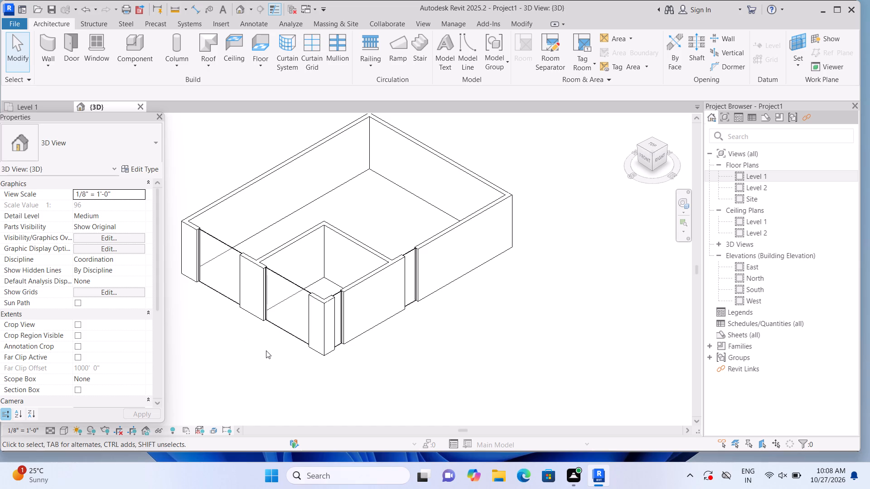
In the Level 1 plan, create an in-place Generic Models component named Generic Models 1 and start a solid extrusion.
double_click(742, 174)
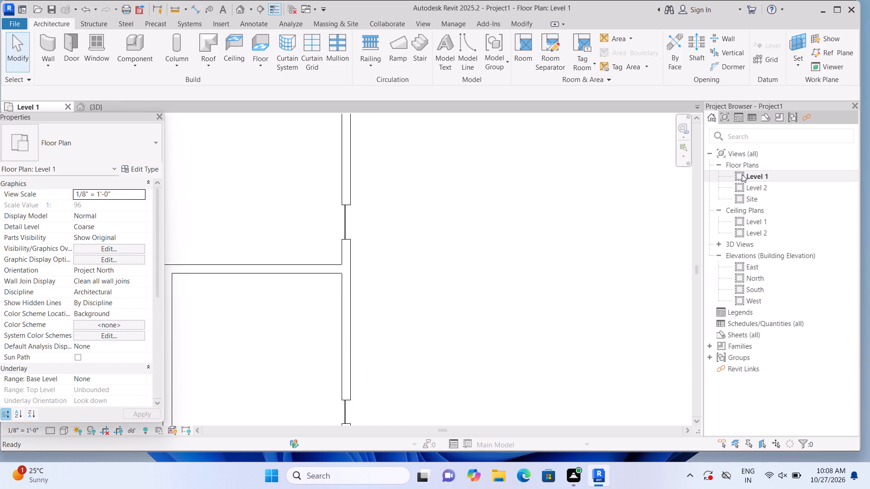
scroll(568, 252, "down", 6)
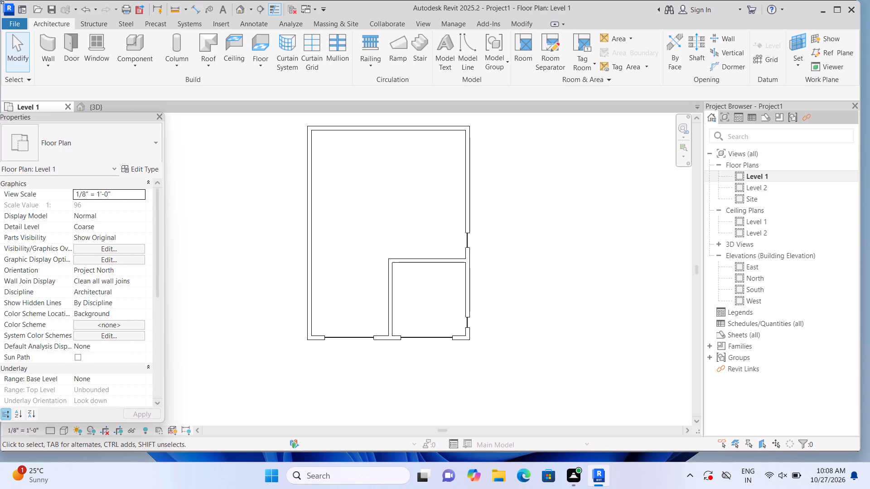
left_click(130, 65)
left_click(156, 112)
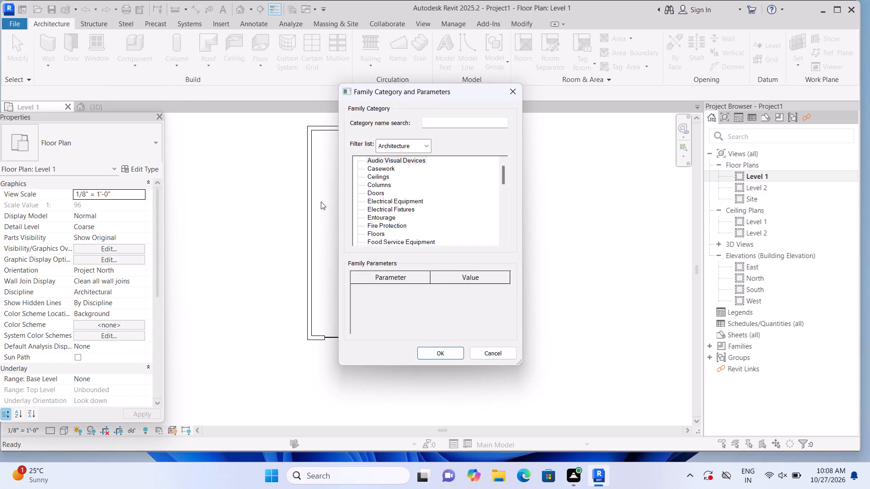
scroll(360, 197, "down", 3)
scroll(416, 199, "down", 6)
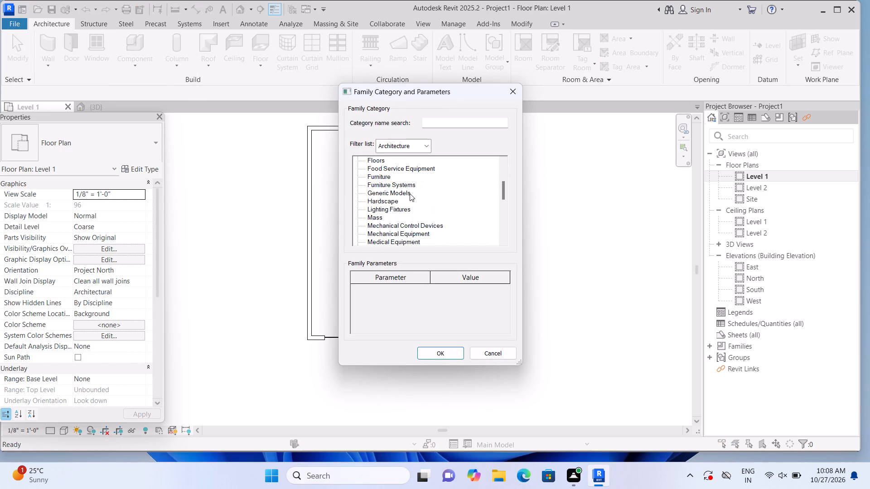
left_click(409, 192)
left_click(448, 354)
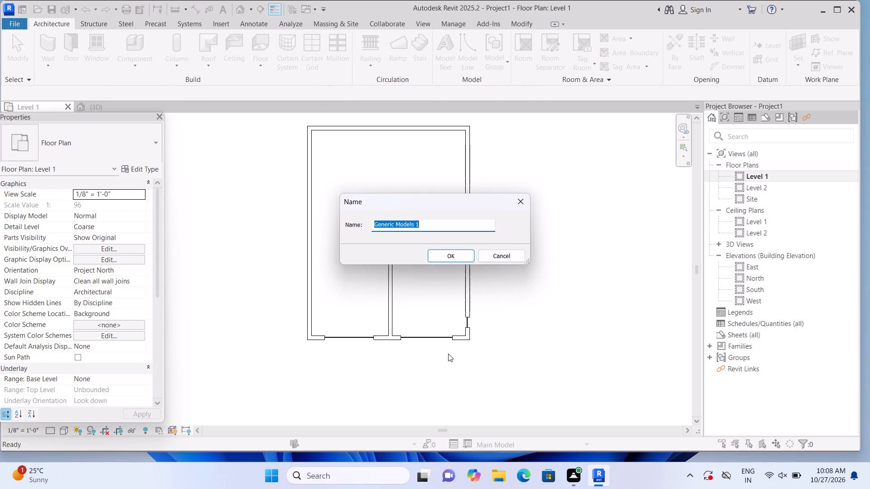
left_click(452, 263)
left_click(454, 257)
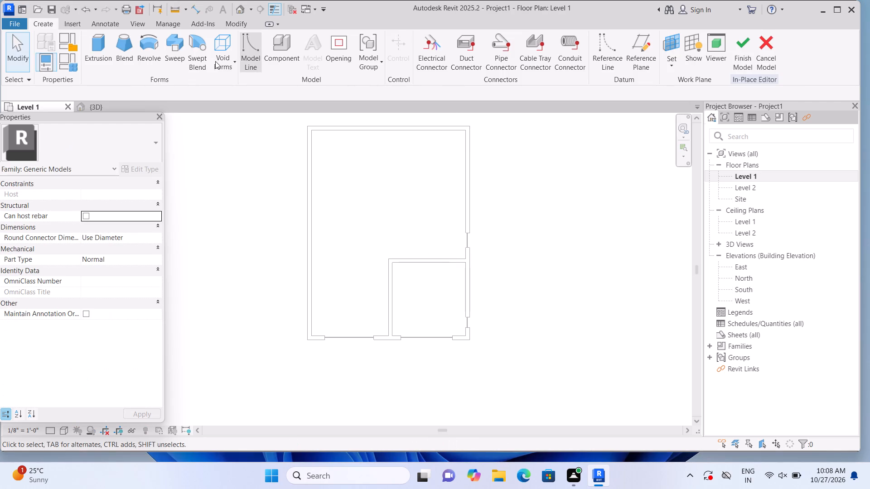
left_click(101, 62)
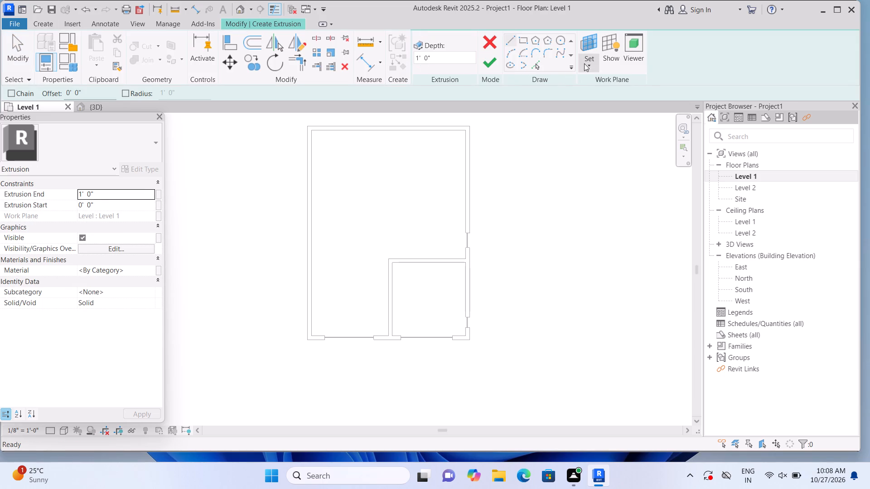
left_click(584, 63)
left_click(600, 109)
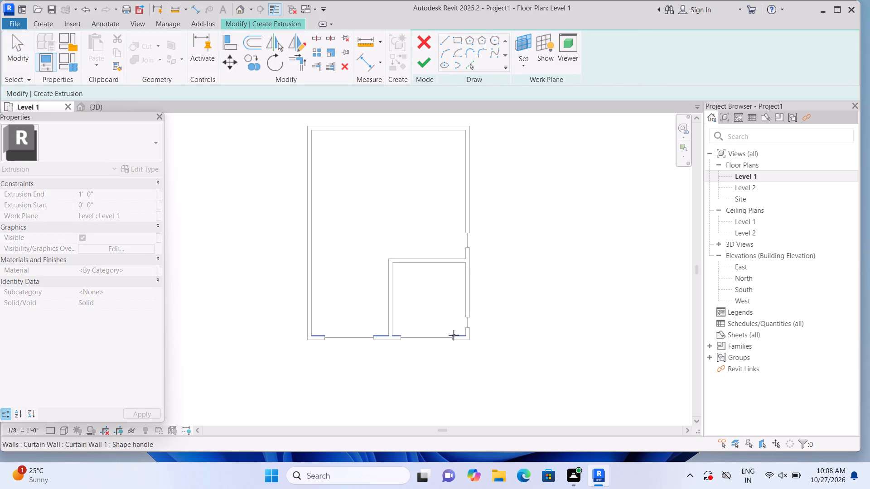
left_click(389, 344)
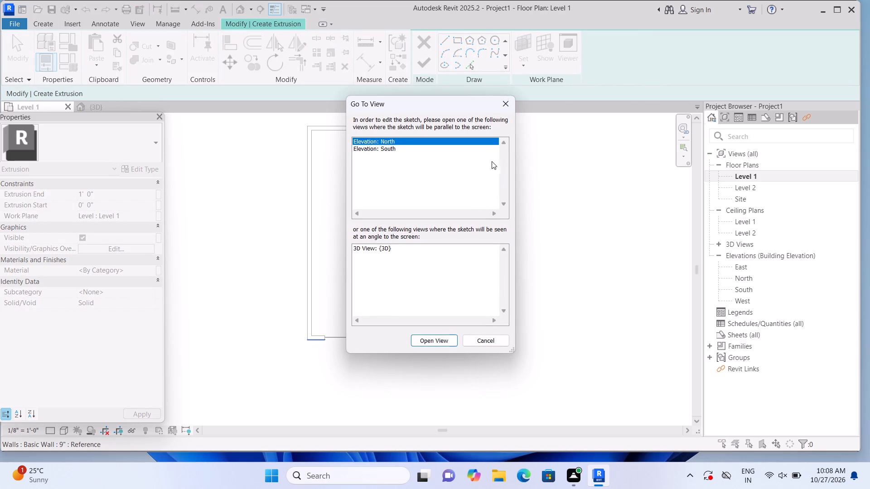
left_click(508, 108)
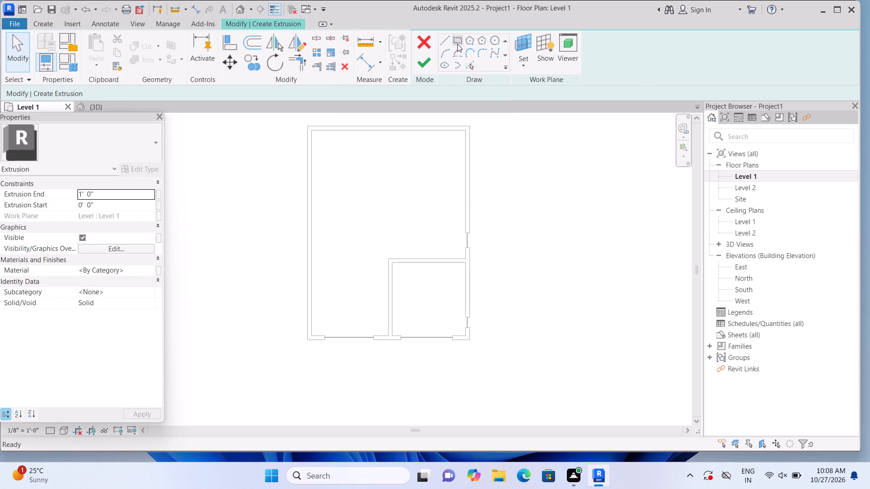
Sketch a rectangle about 31'-6" by 8'-2" along the south wall's full exterior face and extrude it 1'.
left_click(457, 44)
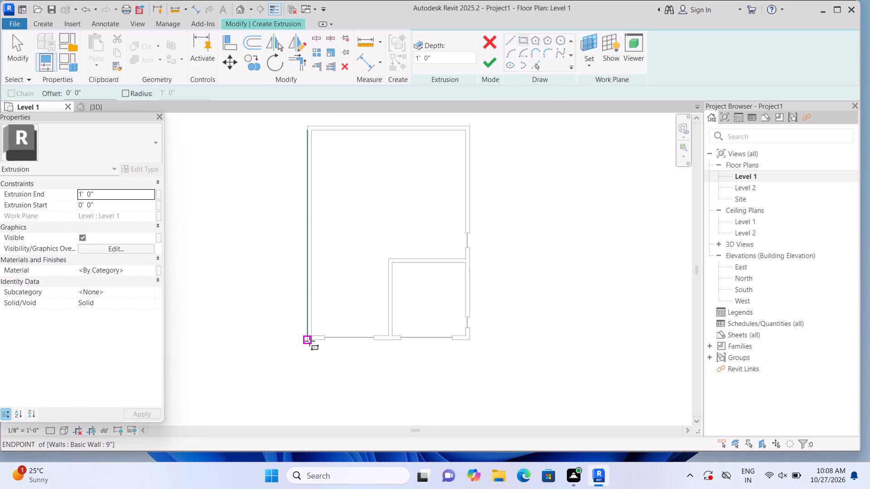
left_click(309, 341)
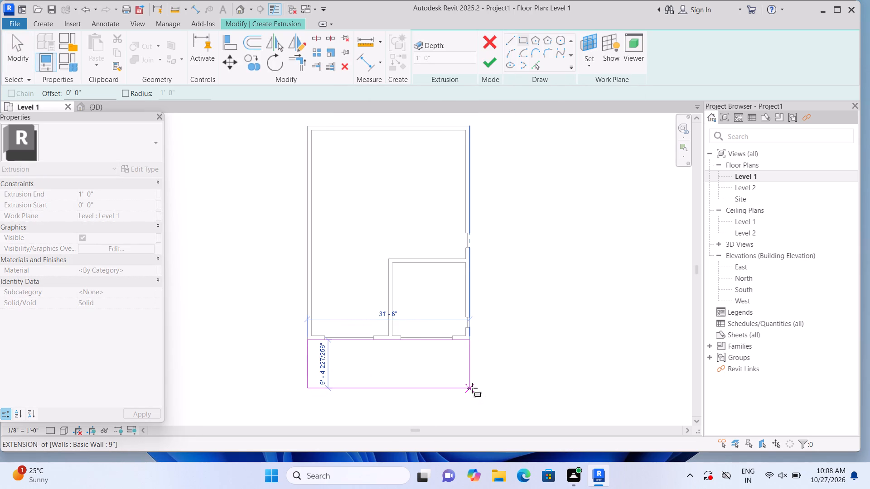
left_click(470, 382)
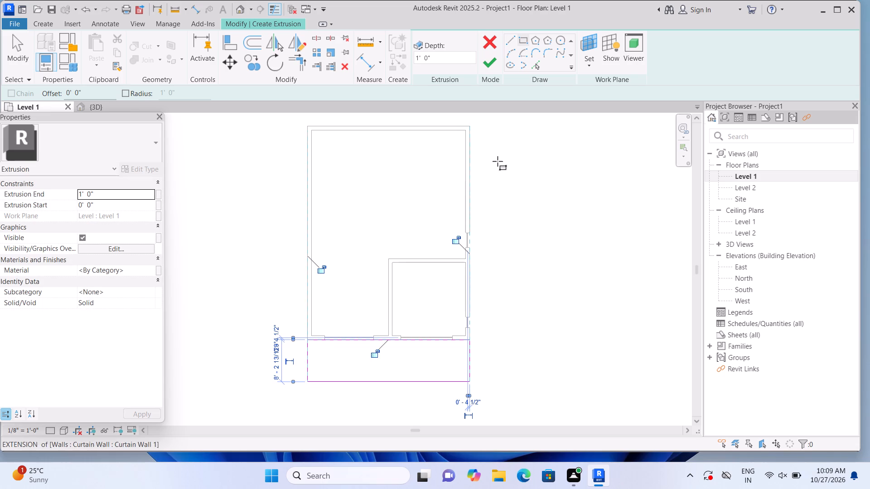
left_click(491, 64)
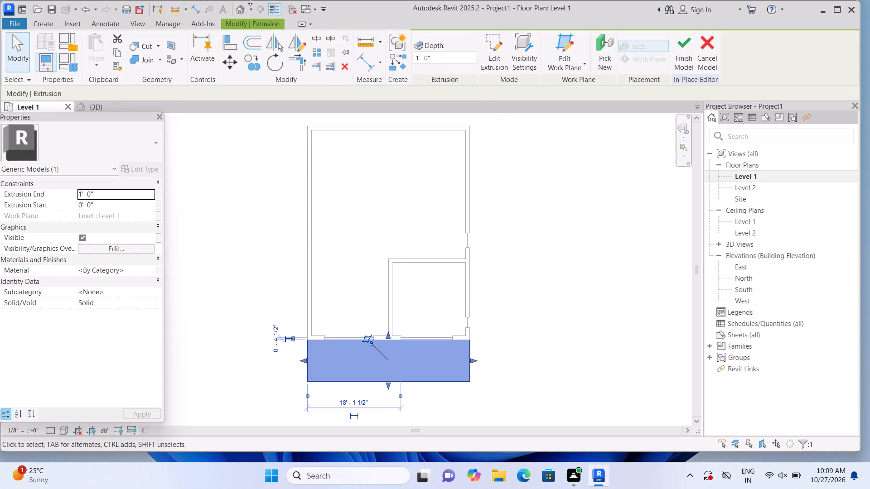
Show the model in the default 3D view with the Shaded visual style.
left_click(242, 12)
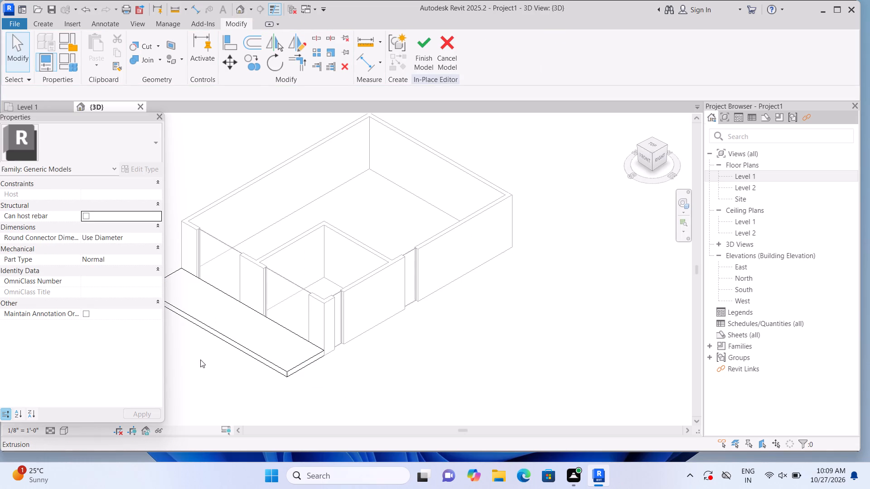
middle_click_drag(200, 360, 226, 344)
scroll(227, 344, "down", 1)
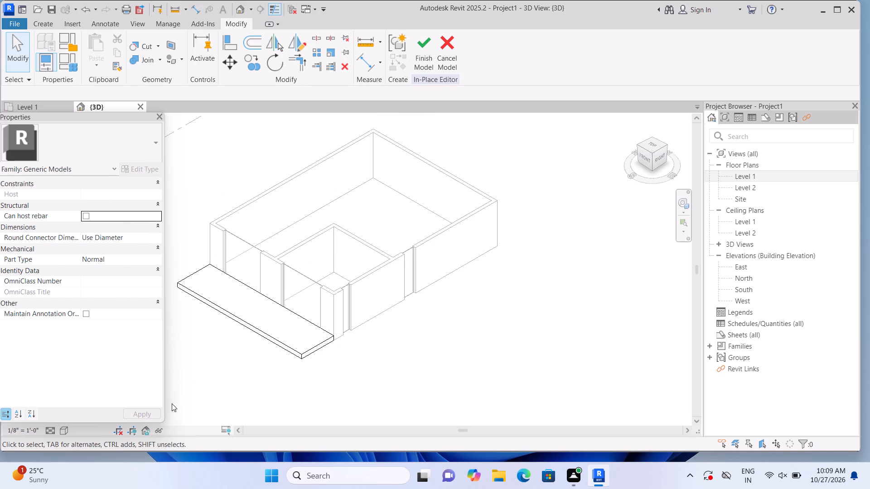
left_click(66, 430)
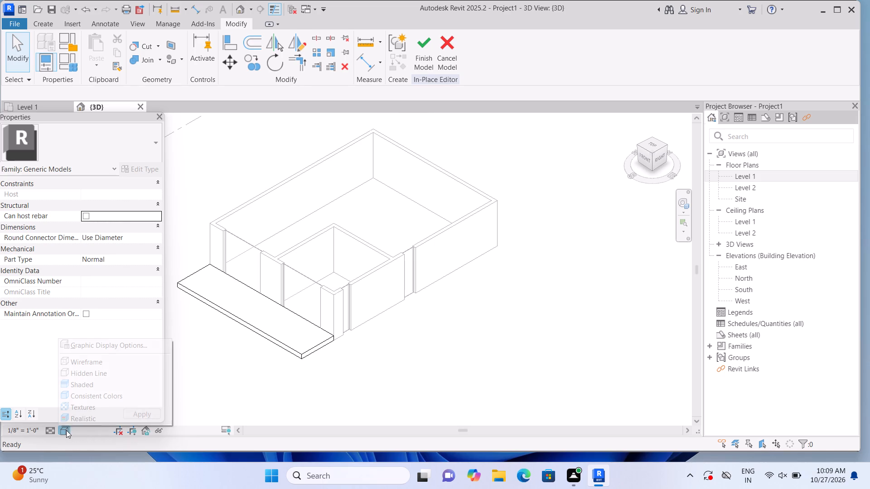
left_click(89, 388)
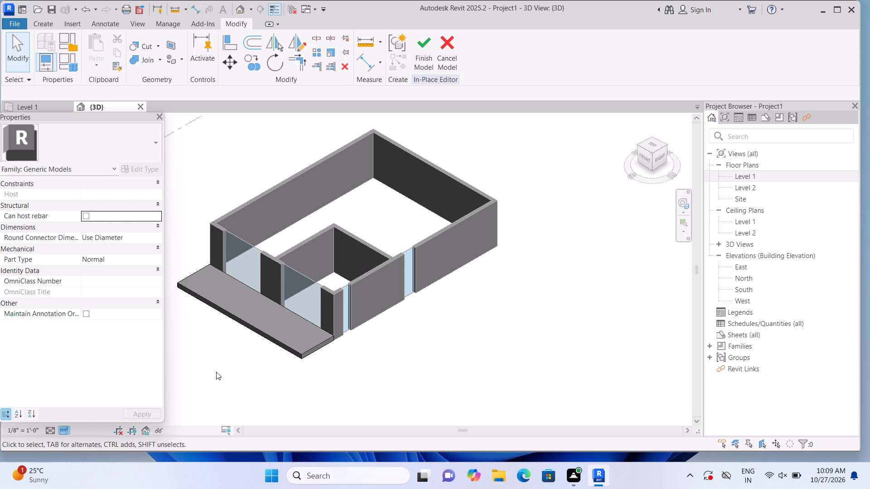
Examine from several angles how the extruded slab meets the south wall and its curtain walls.
middle_click_drag(216, 383, 220, 382, "shift")
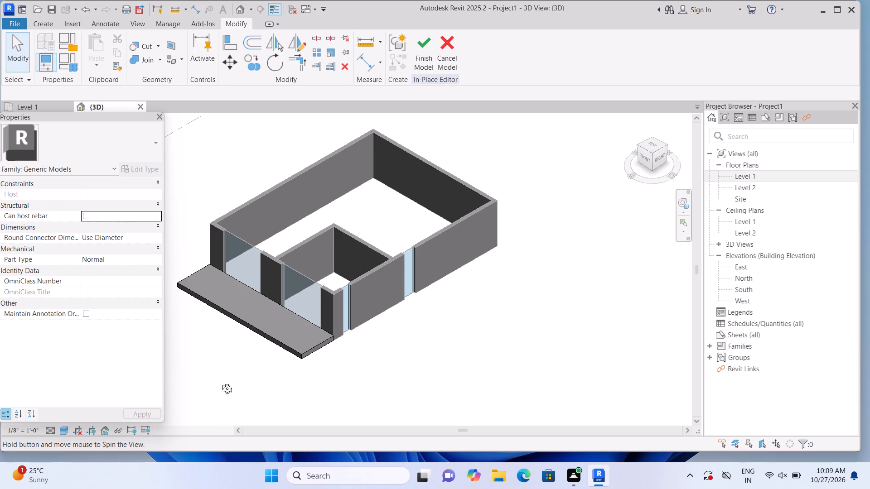
middle_click_drag(220, 382, 255, 365, "shift")
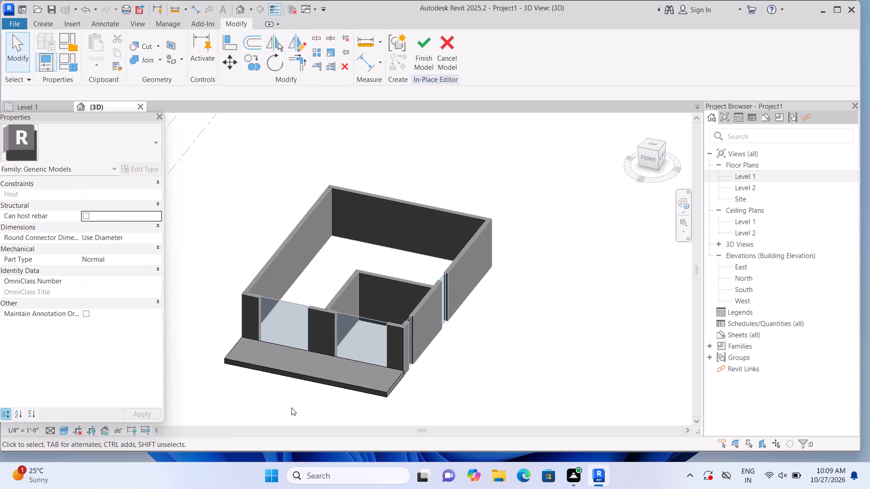
scroll(358, 402, "up", 4)
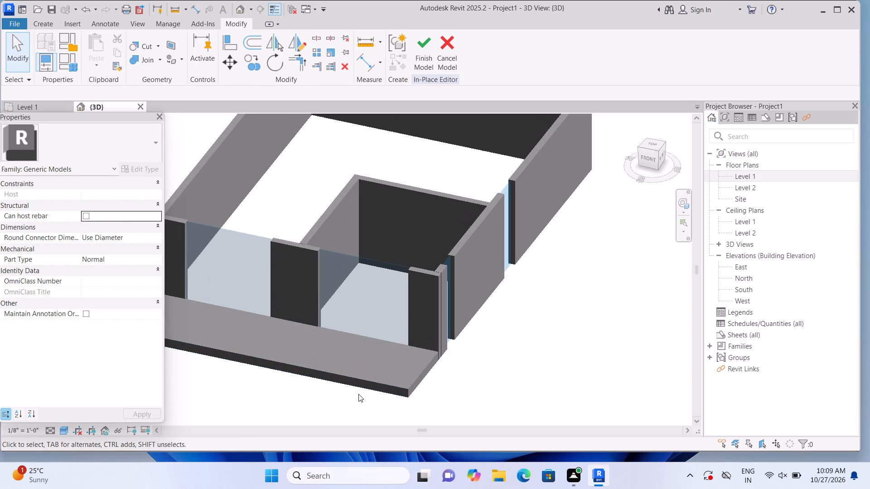
middle_click_drag(556, 316, 527, 330, "shift")
middle_click_drag(496, 334, 533, 342)
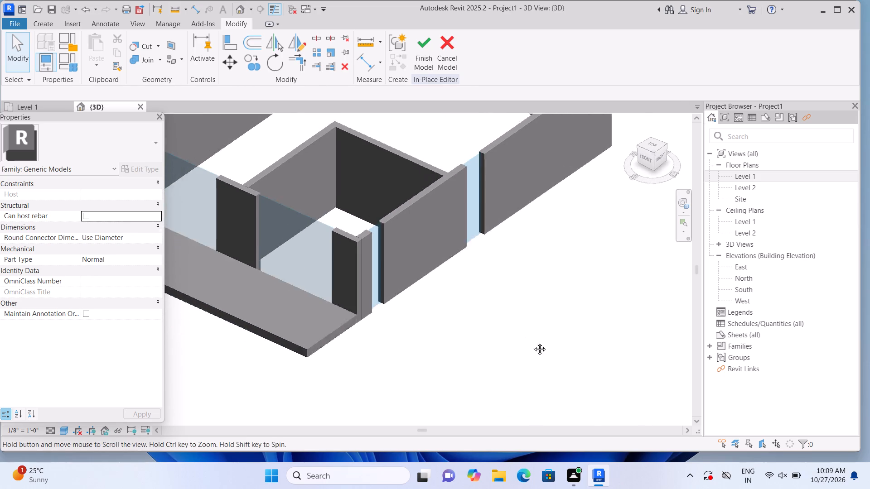
middle_click_drag(533, 342, 577, 353)
middle_click_drag(512, 325, 570, 352)
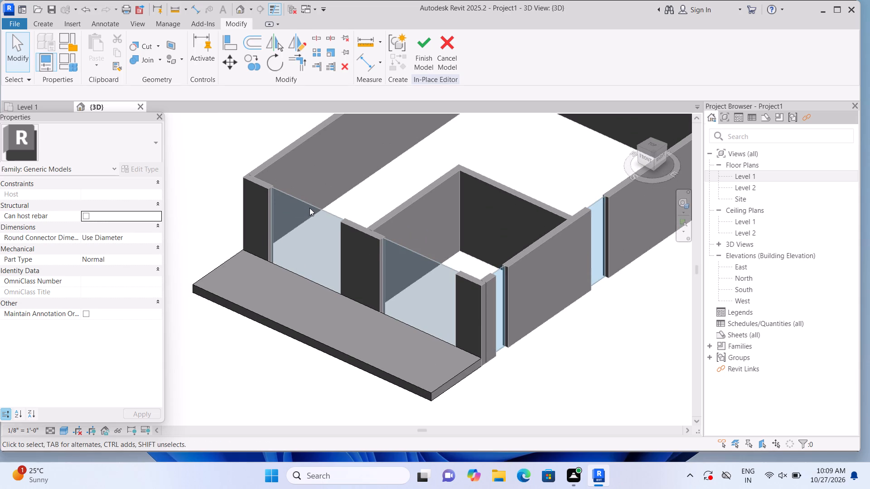
key("Escape")
scroll(307, 210, "down", 1)
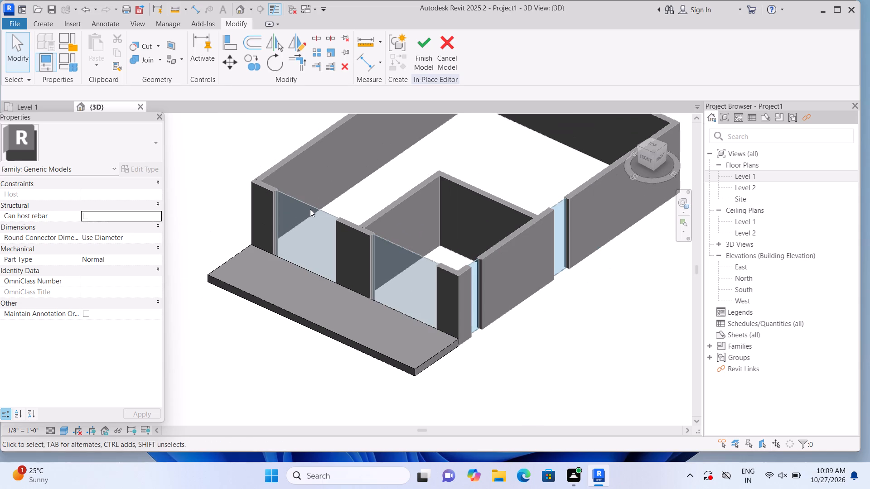
scroll(318, 211, "up", 2)
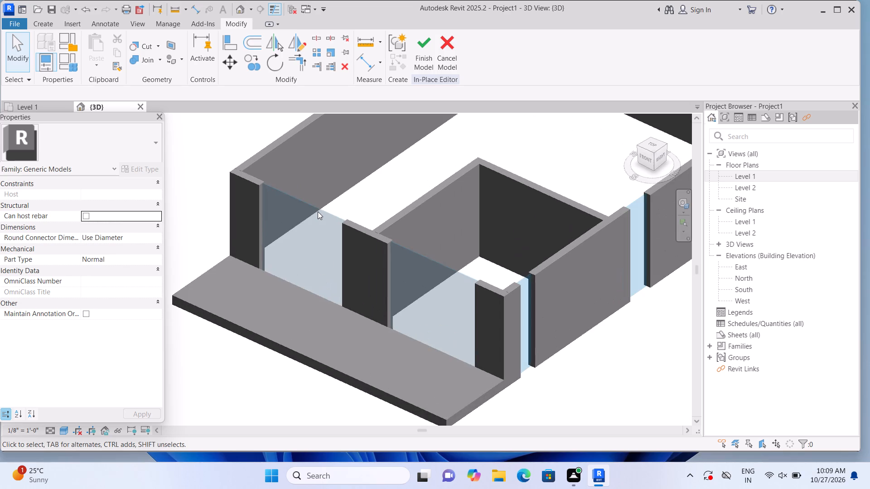
left_click(318, 211)
scroll(358, 286, "down", 4)
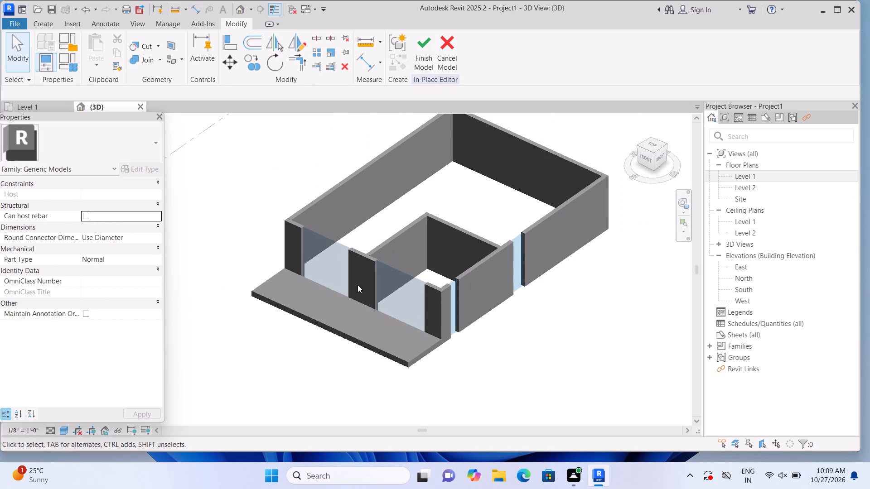
Finish the in-place component.
left_click(425, 63)
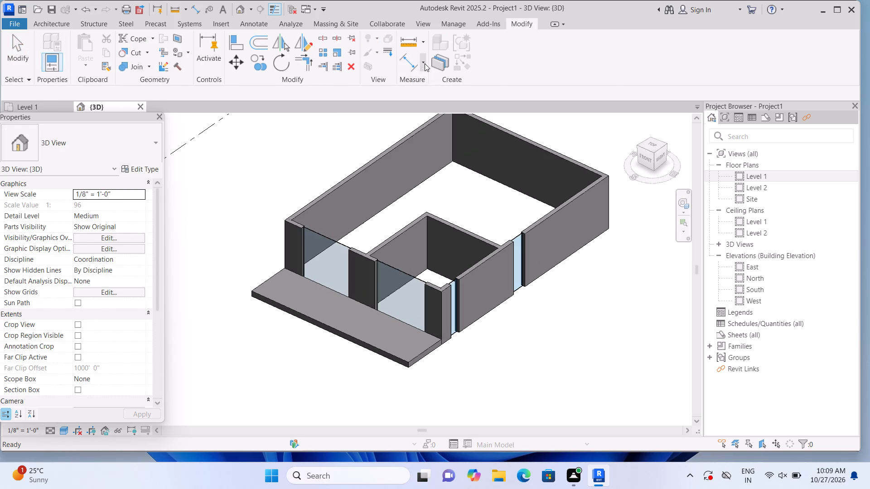
Shorten the south wall's western curtain wall, lowering its top about 1' and raising its base to a 1' offset, leaving it about 8' high.
scroll(362, 251, "up", 4)
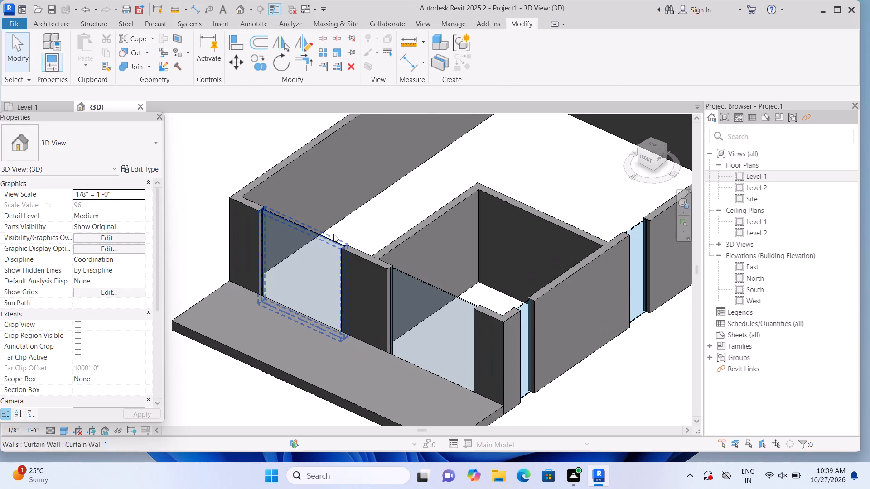
left_click(318, 237)
scroll(319, 271, "up", 2)
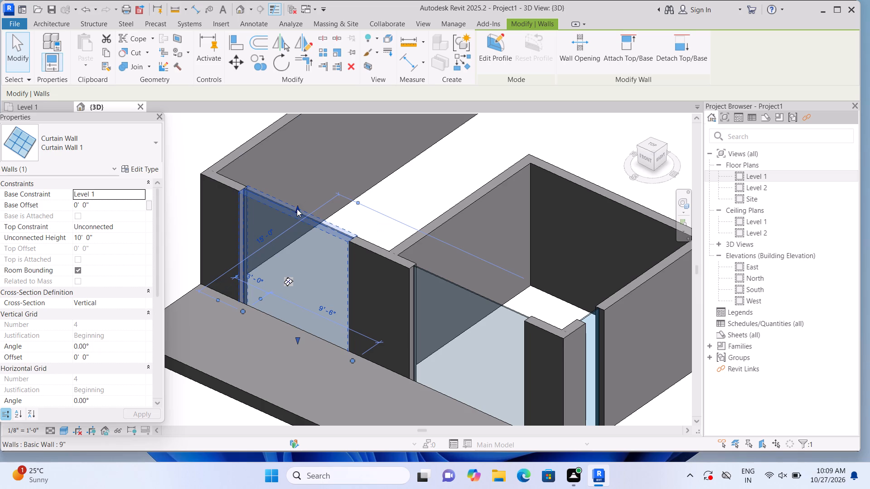
left_click_drag(297, 209, 297, 226)
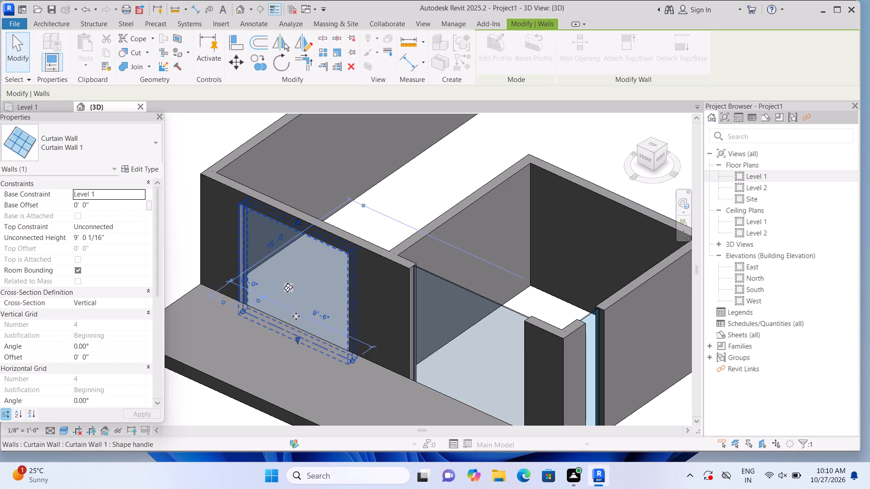
left_click_drag(297, 341, 296, 340)
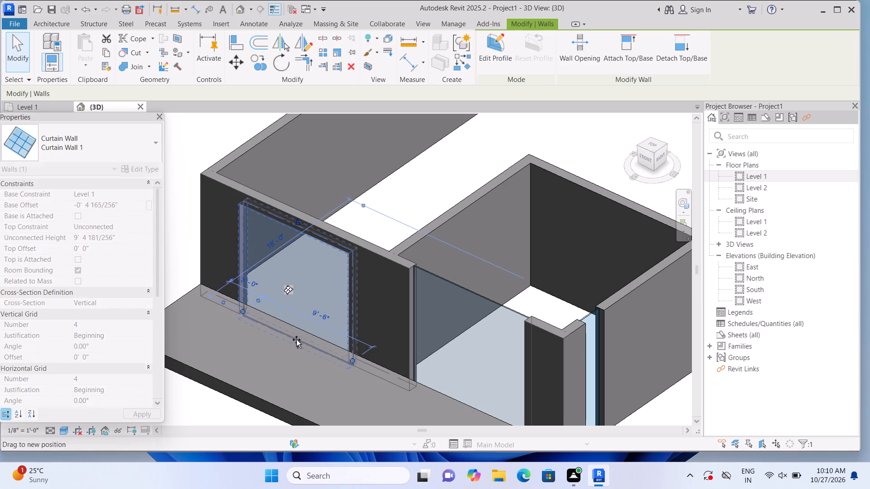
left_click_drag(296, 340, 299, 322)
left_click(299, 322)
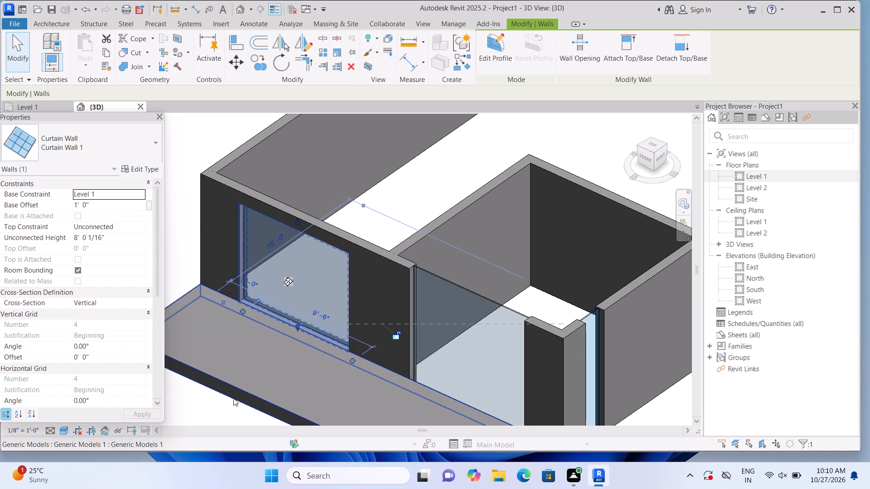
left_click(229, 403)
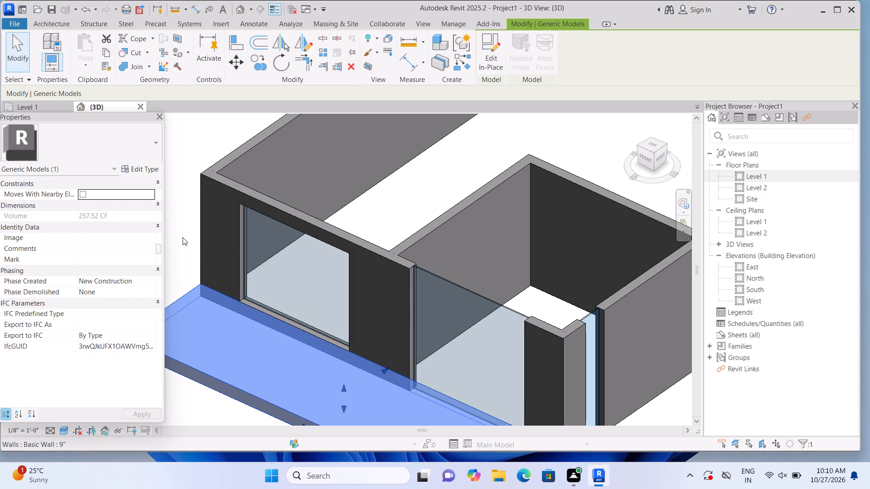
middle_click_drag(183, 238, 200, 187)
left_click(190, 204)
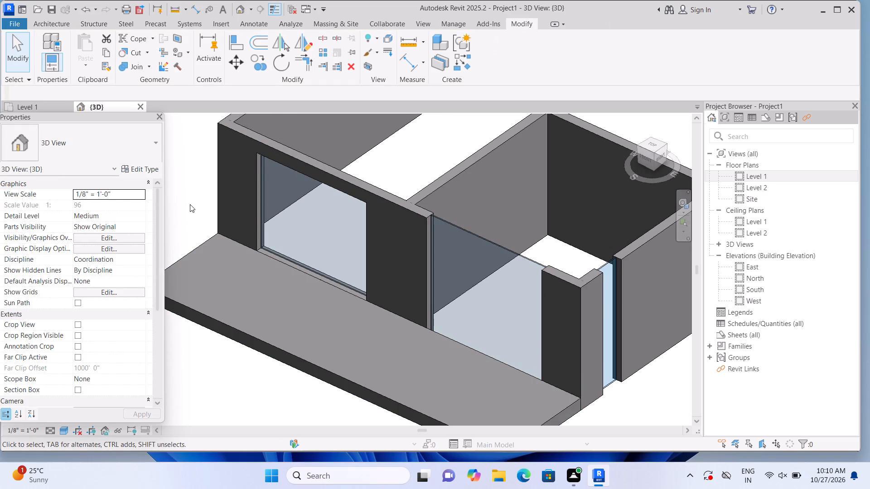
Raise the base of the south wall's eastern curtain wall to a 1' offset and lower its top to about 8' 4" unconnected height.
left_click(474, 270)
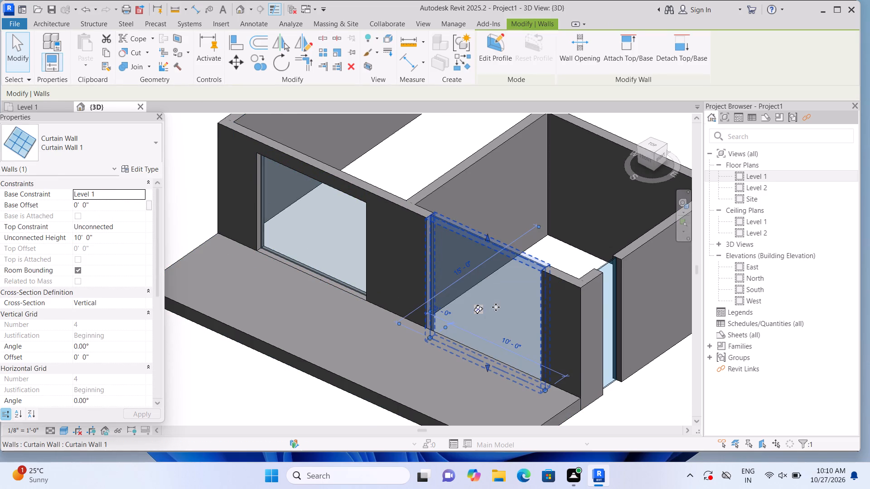
left_click_drag(486, 367, 481, 353)
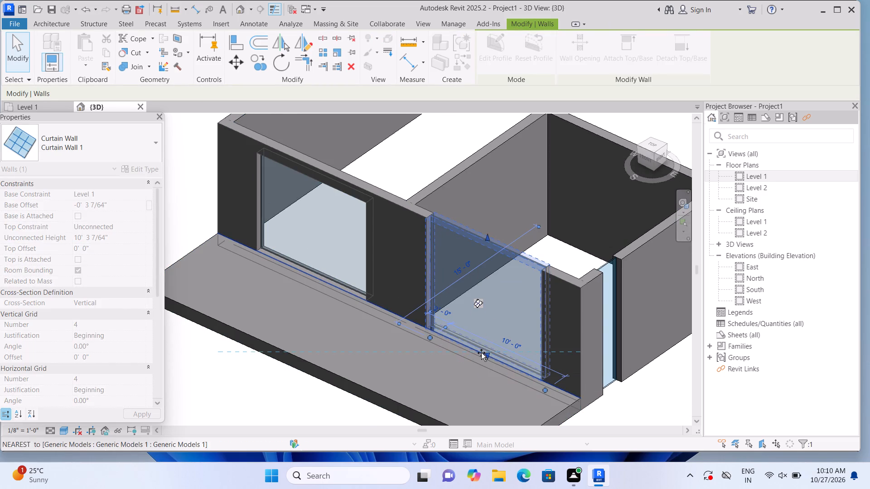
left_click_drag(481, 353, 481, 351)
left_click(481, 351)
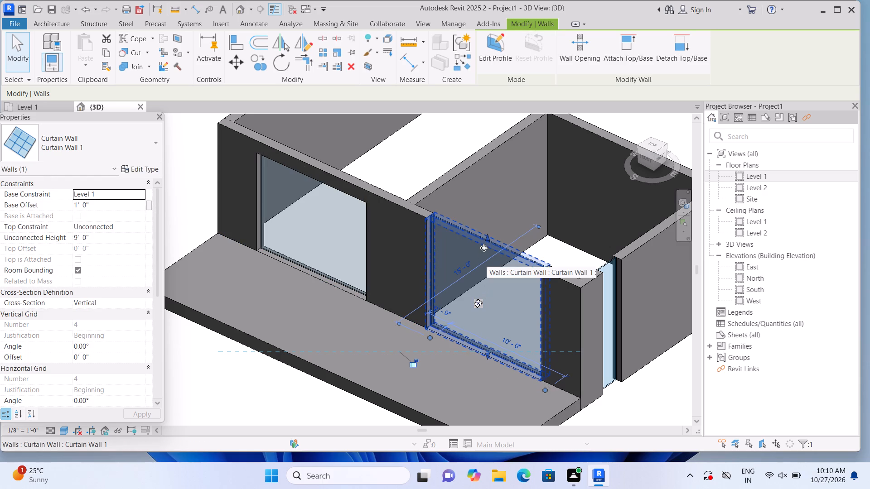
left_click_drag(488, 234, 488, 246)
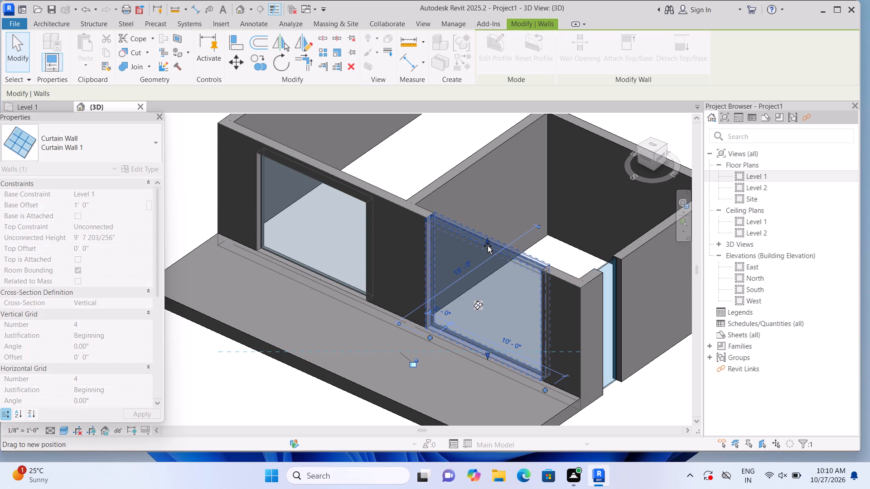
left_click_drag(488, 246, 488, 254)
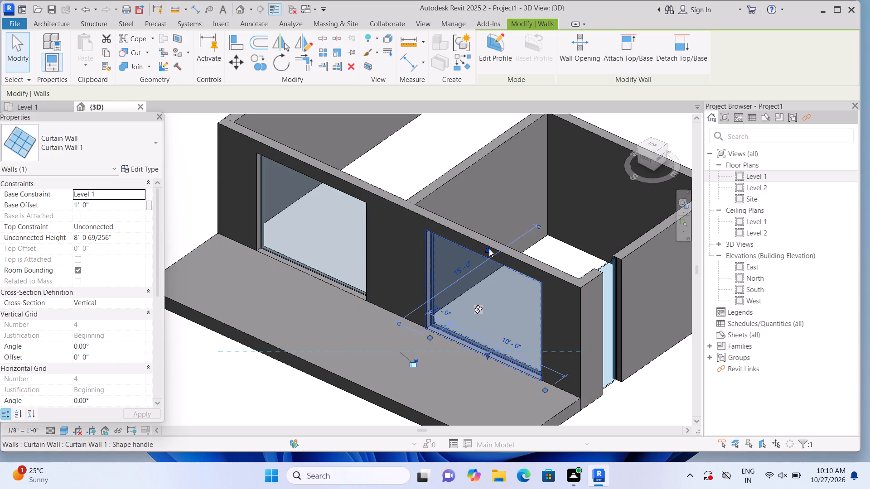
scroll(487, 249, "up", 7)
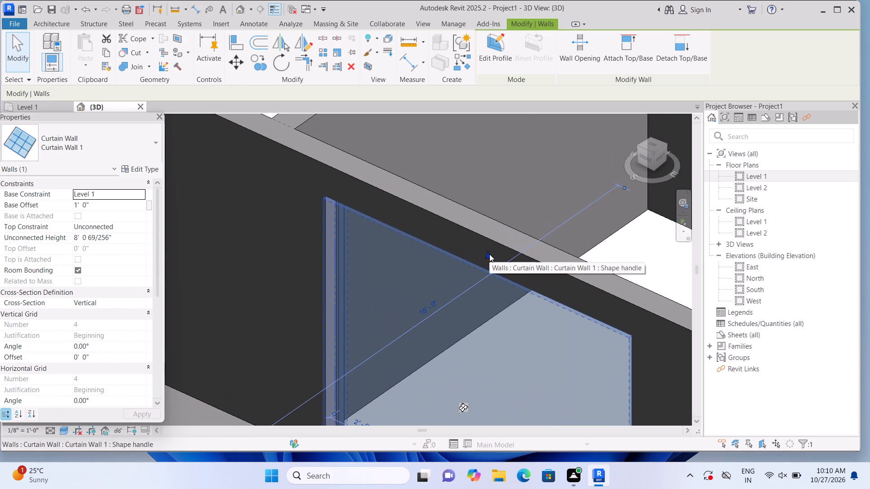
left_click(487, 256)
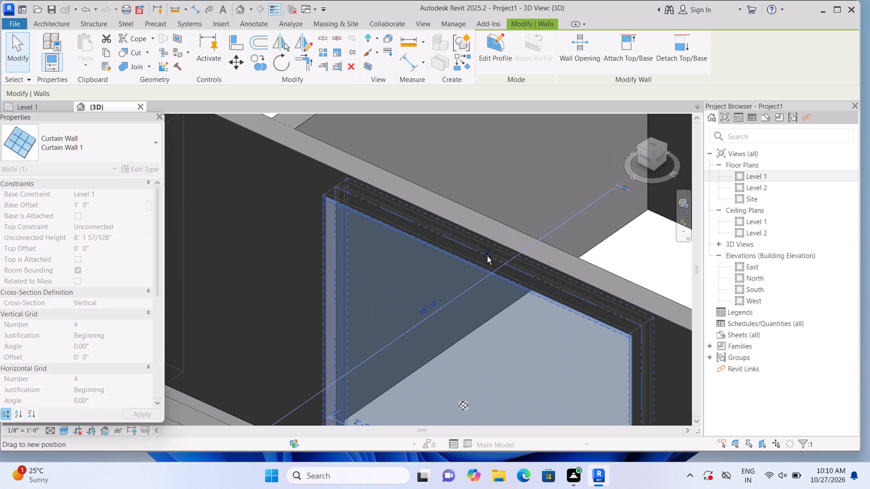
left_click(487, 256)
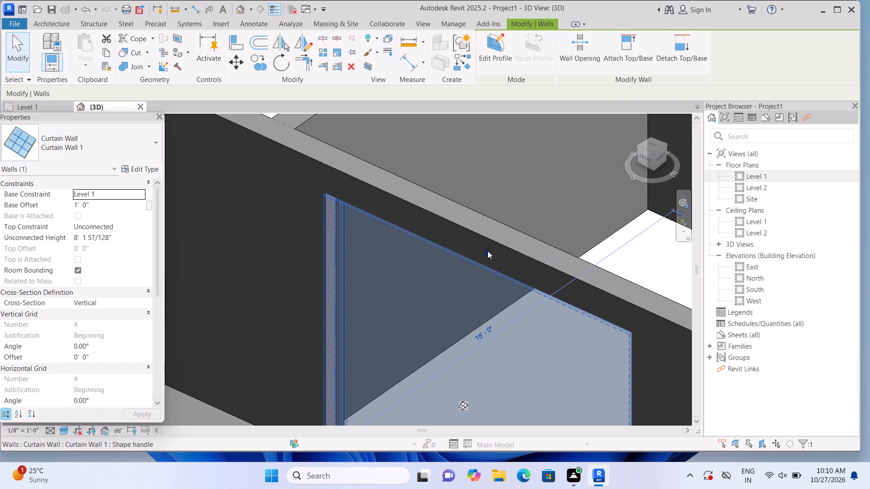
left_click(488, 251)
left_click(488, 249)
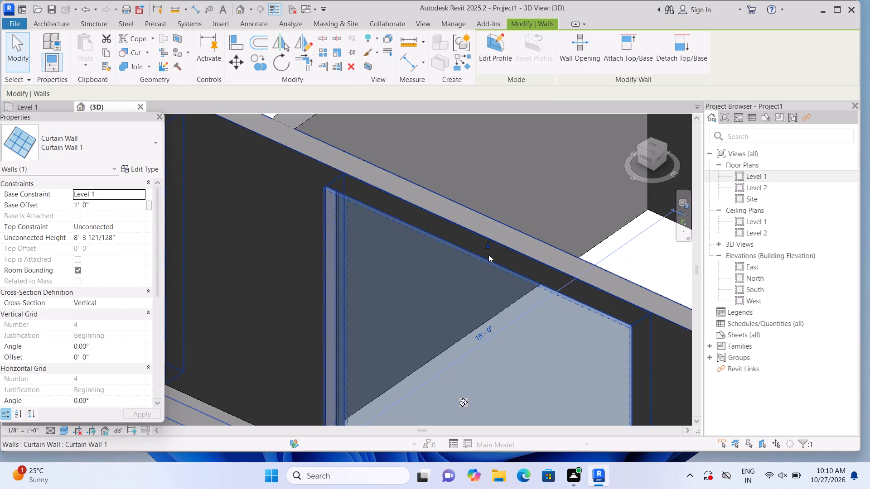
scroll(181, 328, "down", 8)
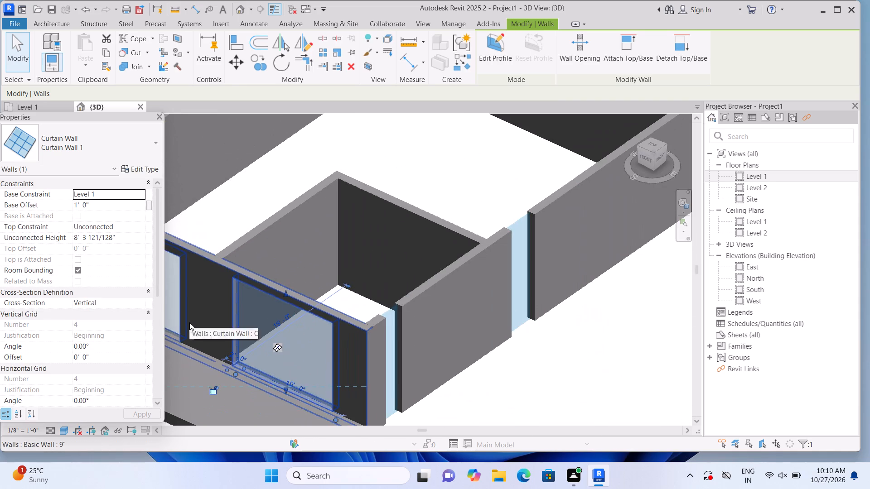
left_click(528, 363)
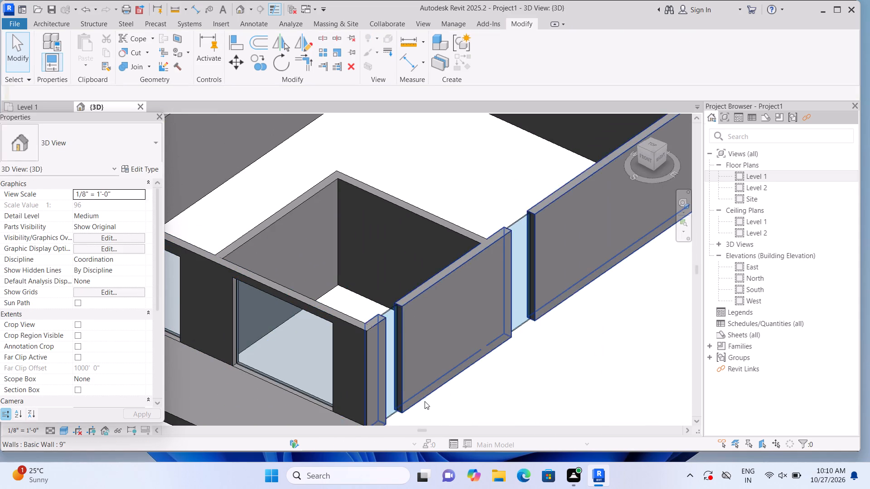
Lower the top of the east wall's southern curtain wall to an unconnected height of about 8' 5".
scroll(422, 401, "up", 2)
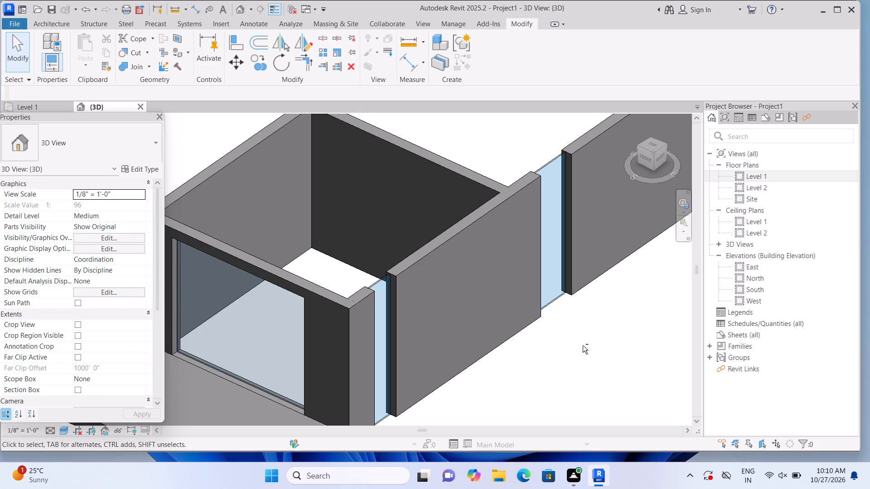
middle_click_drag(614, 336, 574, 365, "shift")
middle_click_drag(480, 309, 528, 382)
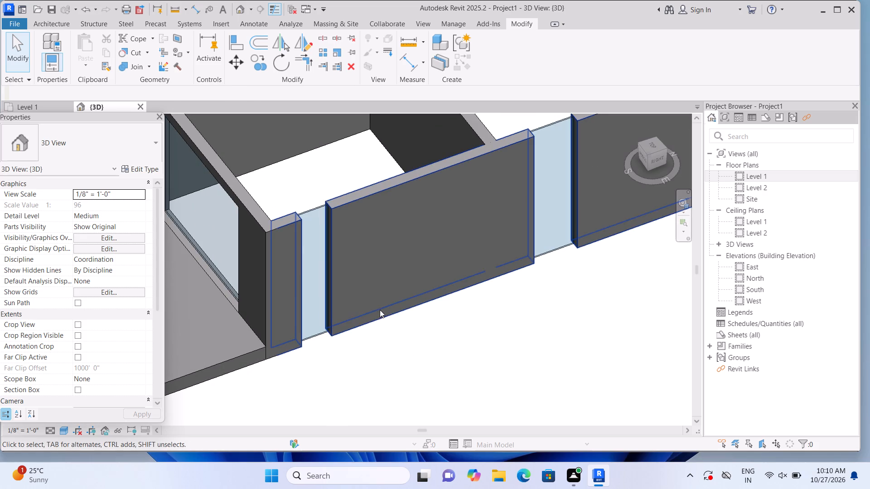
left_click(319, 251)
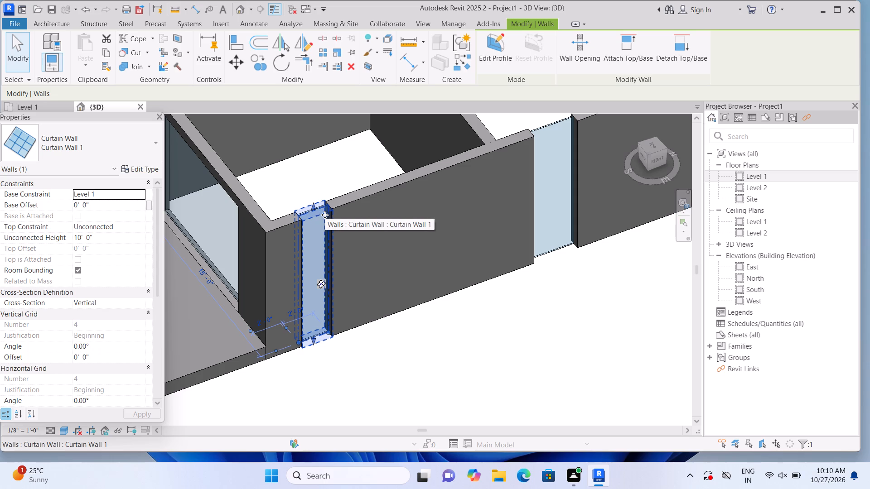
scroll(326, 216, "up", 3)
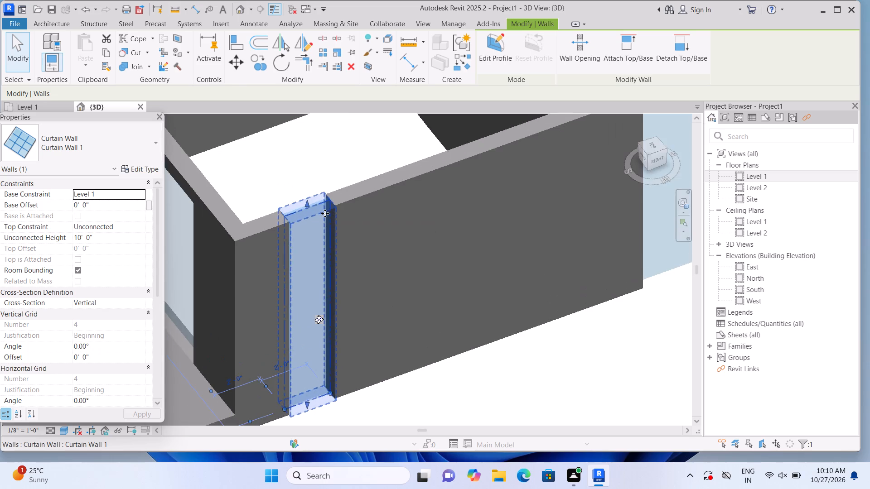
scroll(325, 213, "up", 1)
middle_click_drag(386, 249, 374, 192)
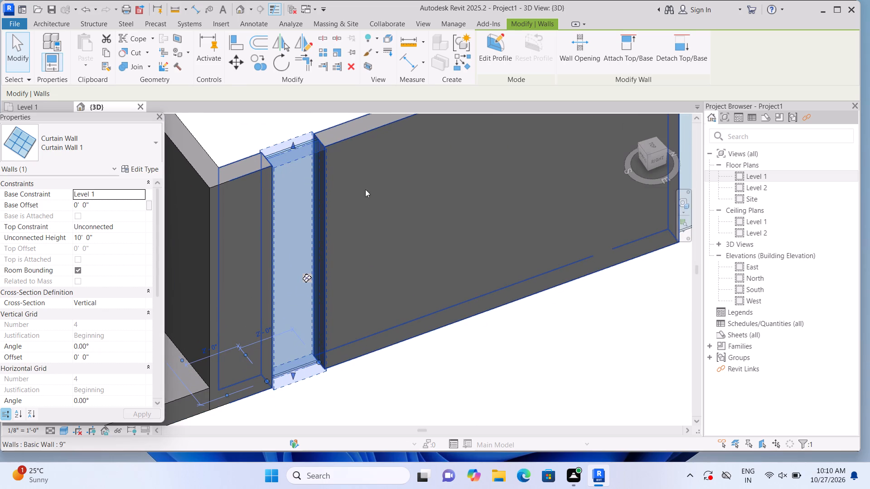
scroll(336, 146, "up", 1)
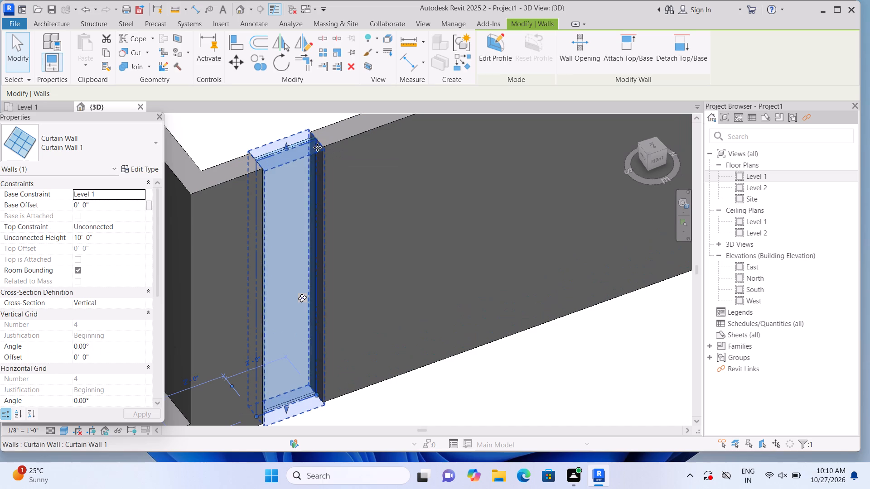
left_click_drag(287, 145, 288, 150)
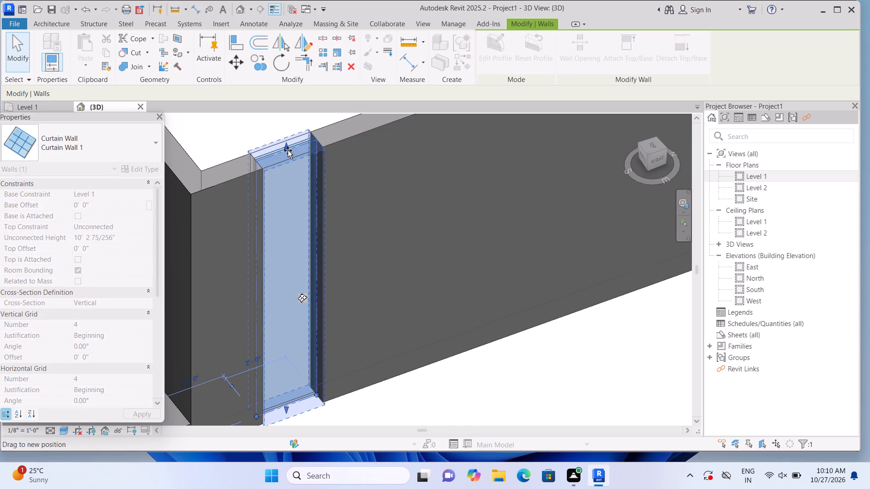
left_click_drag(288, 150, 294, 190)
left_click(294, 190)
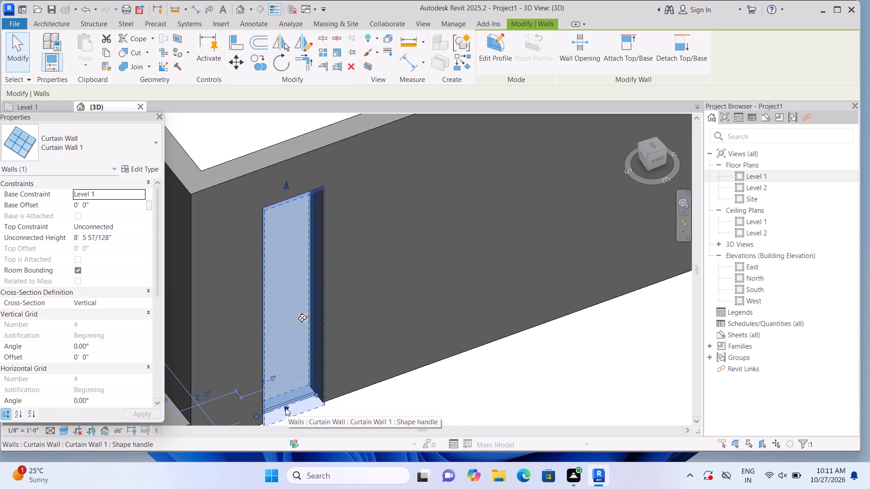
Raise the base of this curtain wall to an offset of about 2' 5" and nudge its top up, making it about 6' 2" high.
left_click_drag(285, 408, 287, 332)
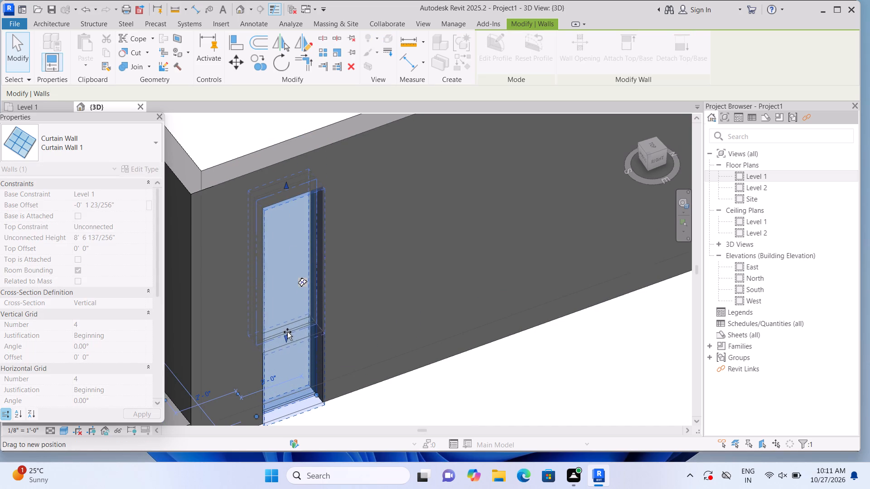
left_click_drag(287, 332, 287, 328)
left_click(287, 328)
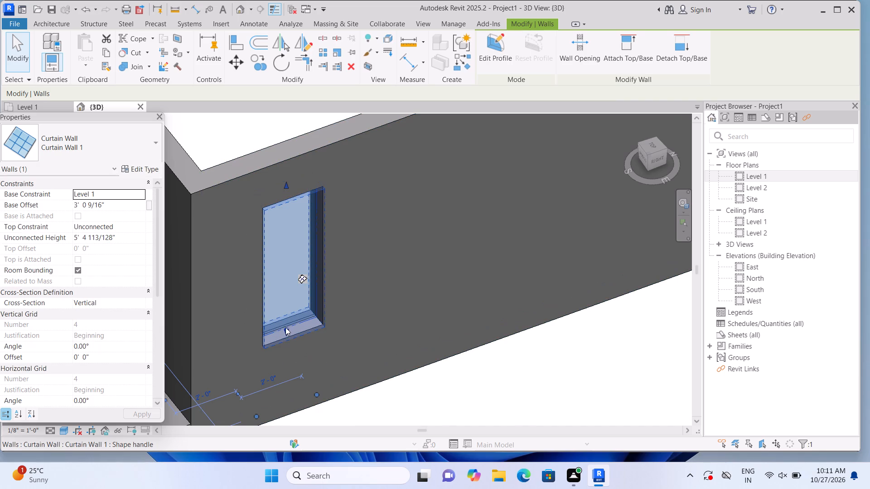
left_click_drag(287, 331, 290, 343)
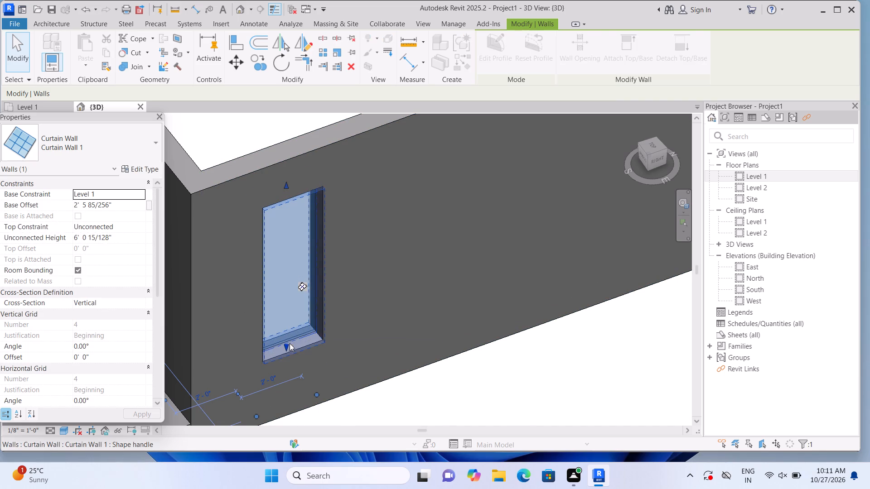
left_click(286, 185)
left_click(286, 185)
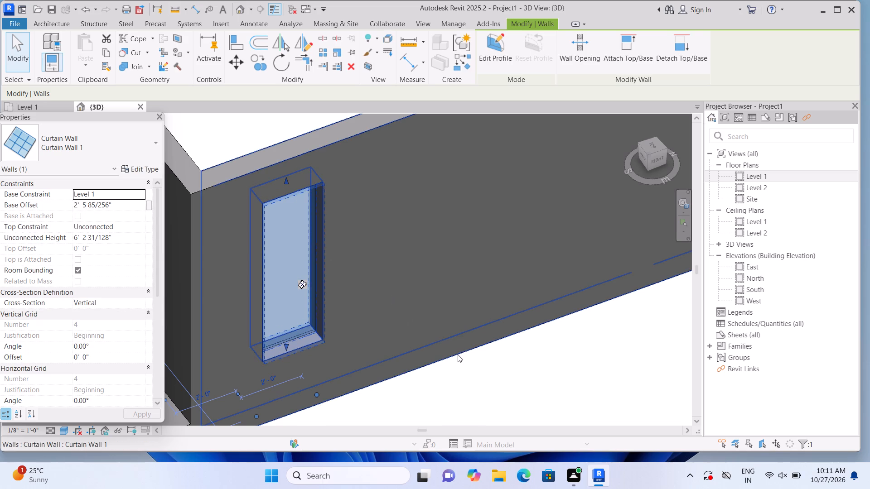
left_click(462, 357)
left_click(467, 356)
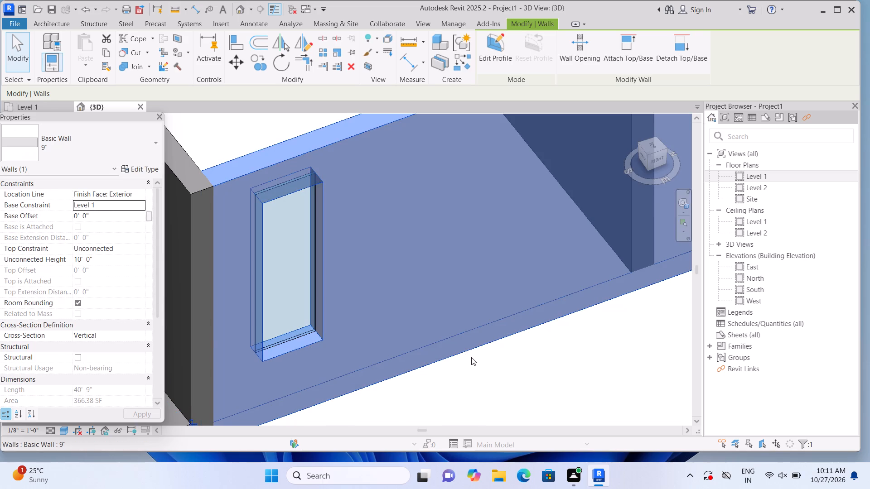
left_click(471, 357)
Lower the top of the east wall's northern curtain wall to an unconnected height of about 8' 3".
middle_click(496, 371, "shift")
middle_click_drag(483, 375, 476, 379, "shift")
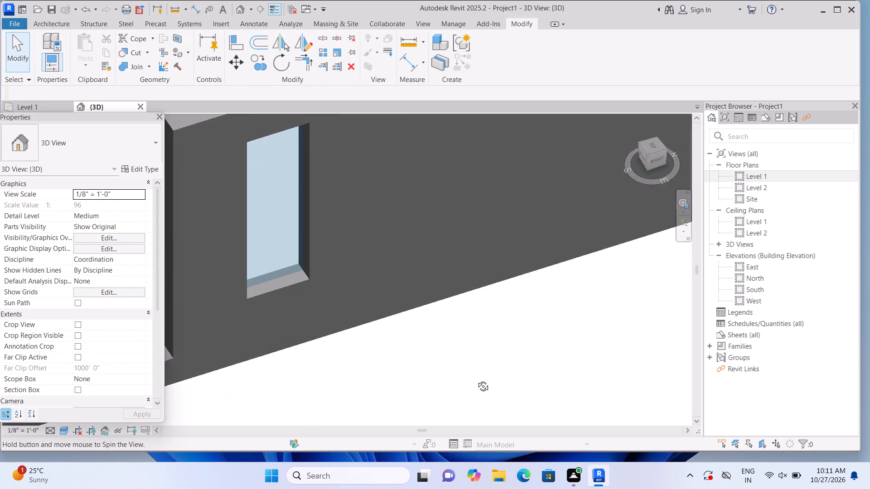
middle_click_drag(476, 379, 466, 387, "shift")
scroll(517, 284, "down", 8)
middle_click_drag(539, 302, 512, 320)
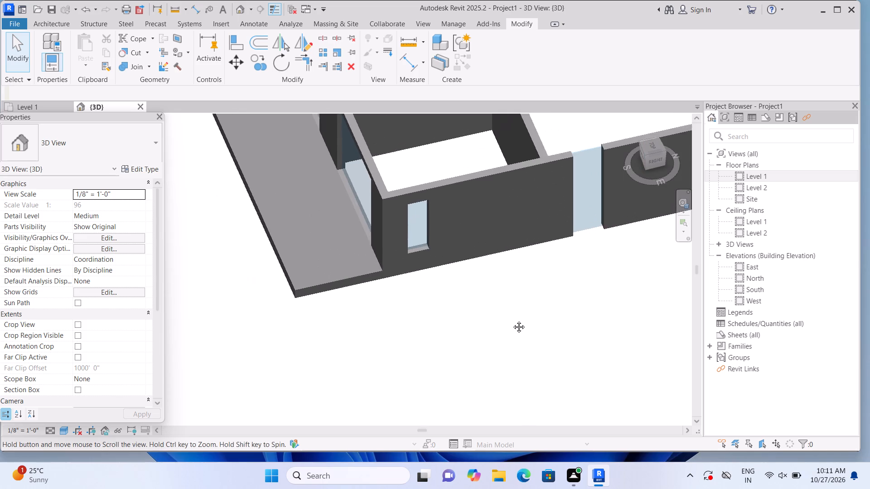
middle_click_drag(512, 320, 442, 340)
scroll(505, 304, "down", 4)
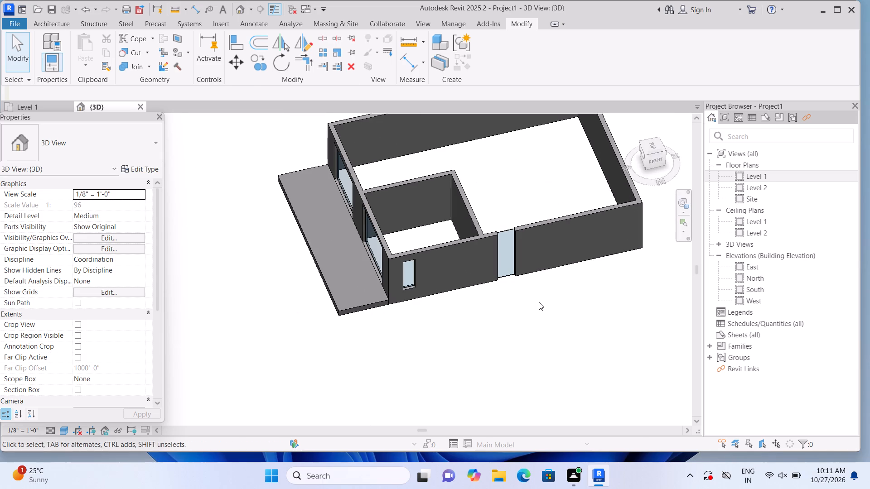
middle_click_drag(534, 320, 474, 366)
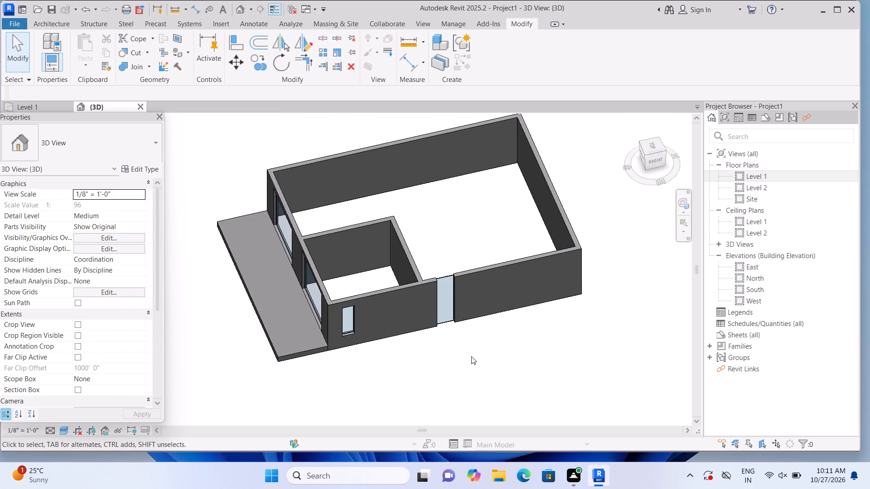
scroll(471, 356, "up", 7)
scroll(445, 292, "up", 2)
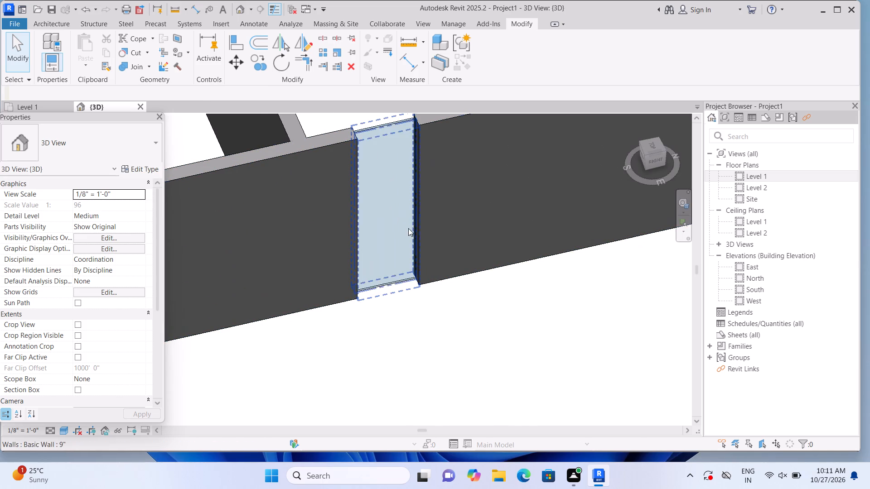
left_click(406, 227)
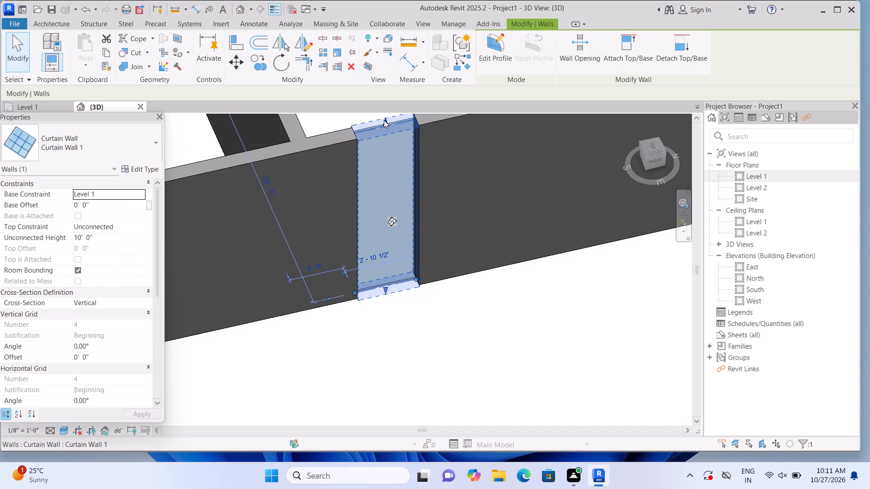
left_click_drag(384, 120, 389, 151)
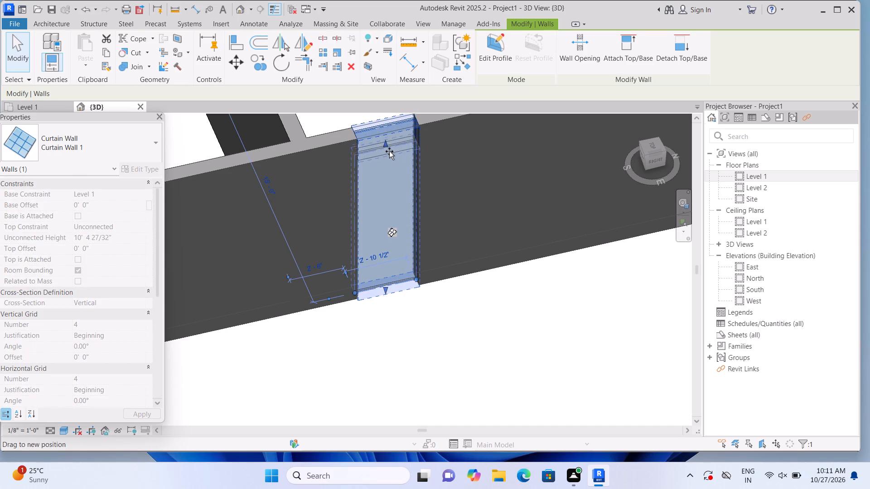
left_click_drag(389, 151, 389, 155)
left_click(389, 155)
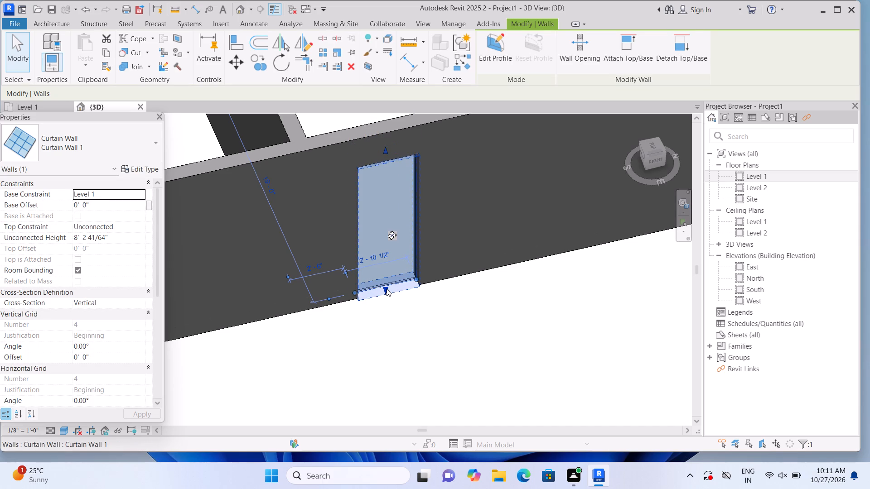
Raise the base of the same northern curtain wall to an offset of about 4', making it about 4' 3" high.
left_click_drag(387, 288, 379, 229)
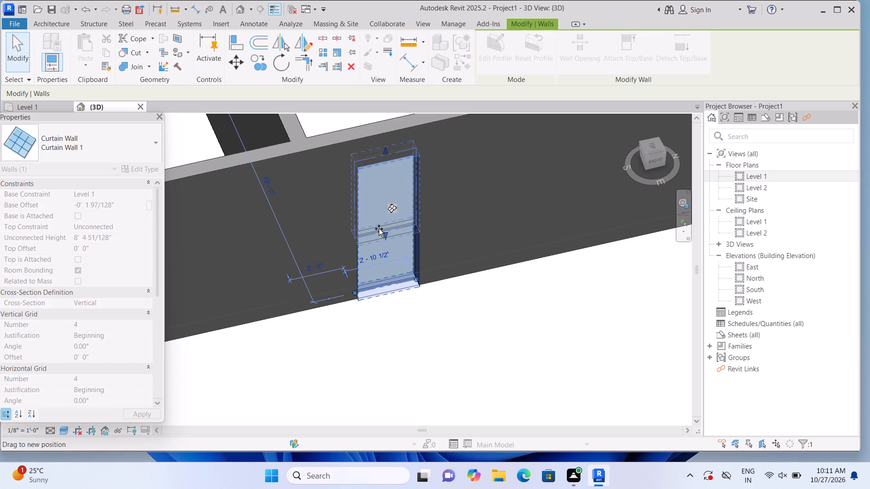
left_click_drag(379, 229, 380, 222)
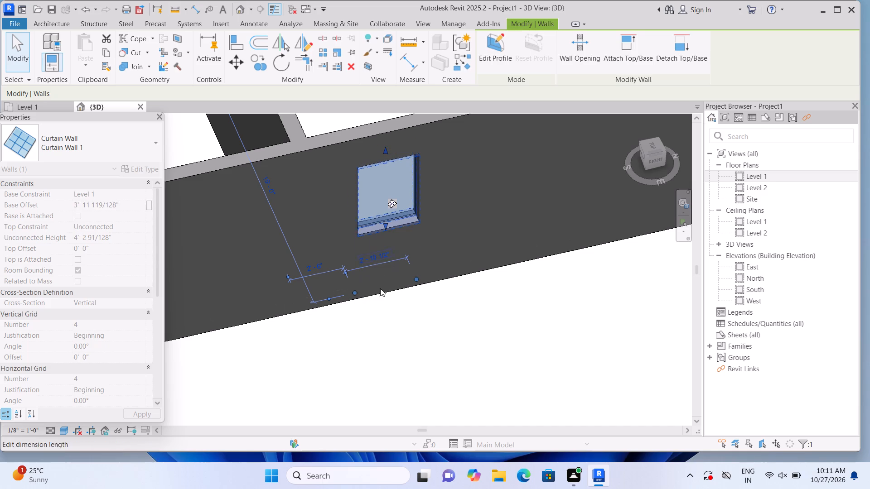
double_click(387, 352)
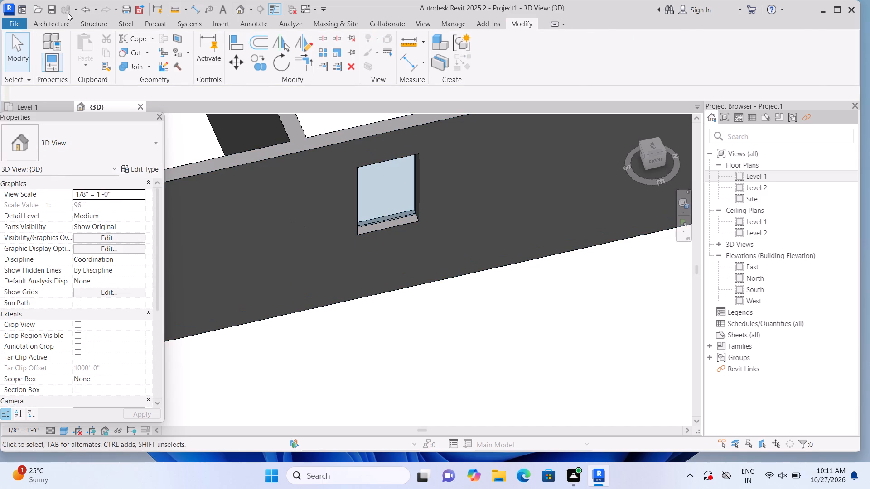
Add a vertical grid line at the midpoint of the east wall's northern curtain wall and a horizontal one near its top.
double_click(55, 27)
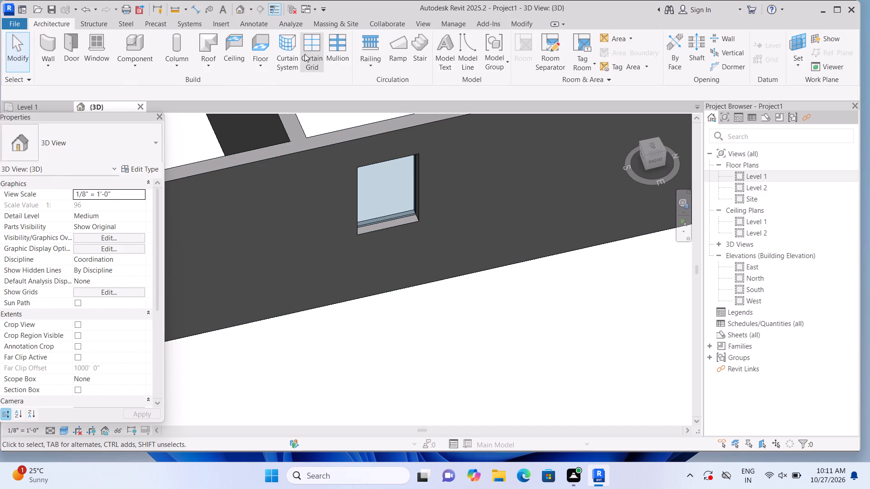
double_click(304, 54)
scroll(398, 176, "up", 3)
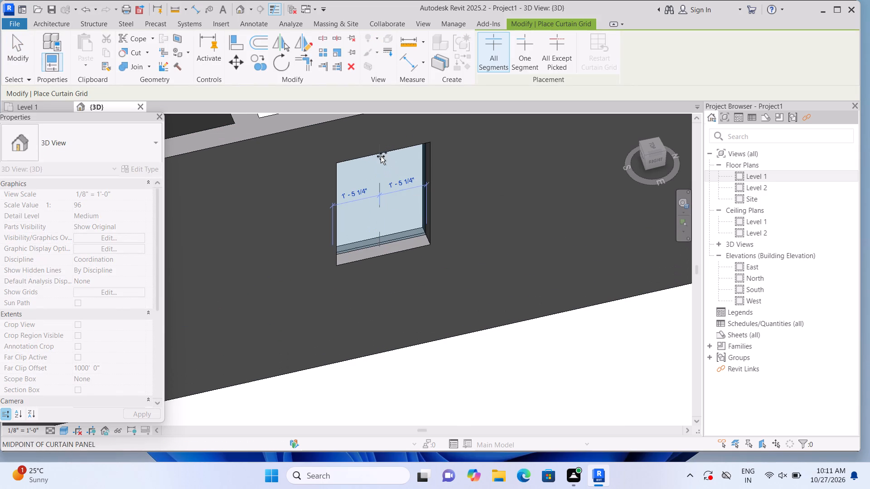
double_click(381, 157)
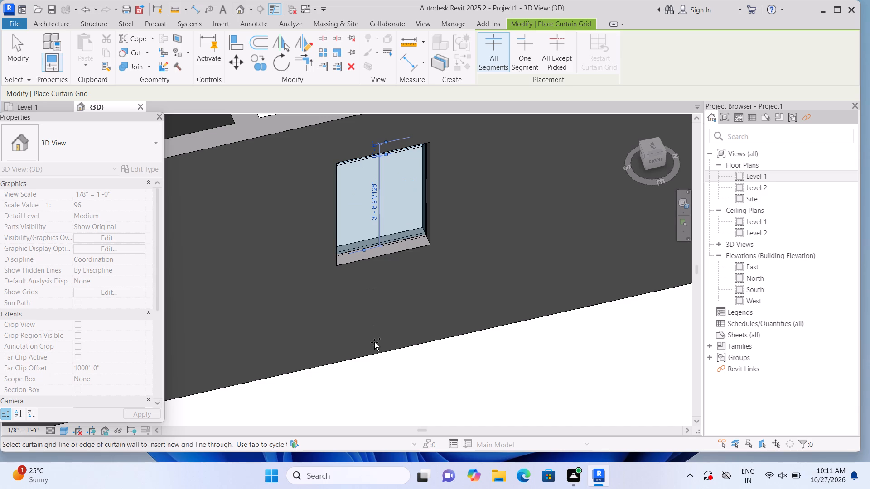
key("Escape")
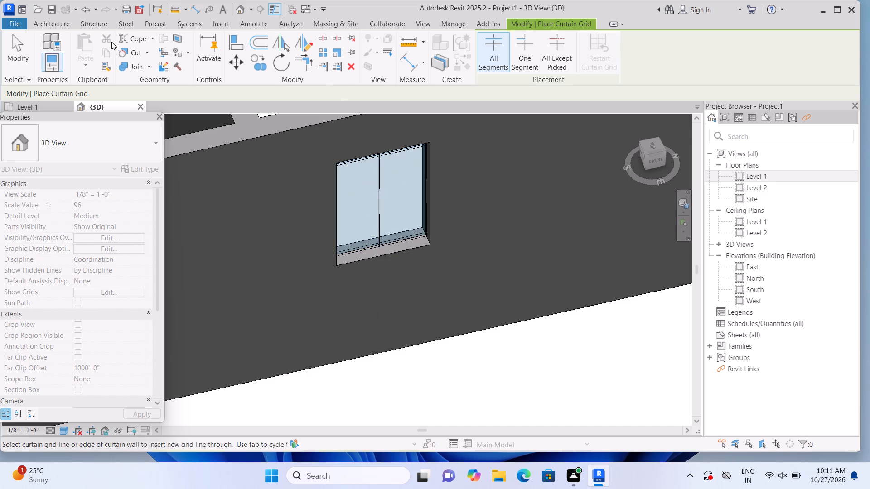
Place 2.5" x 5" rectangular mullions along this curtain wall's centre line, top, bottom and both sides.
left_click(62, 24)
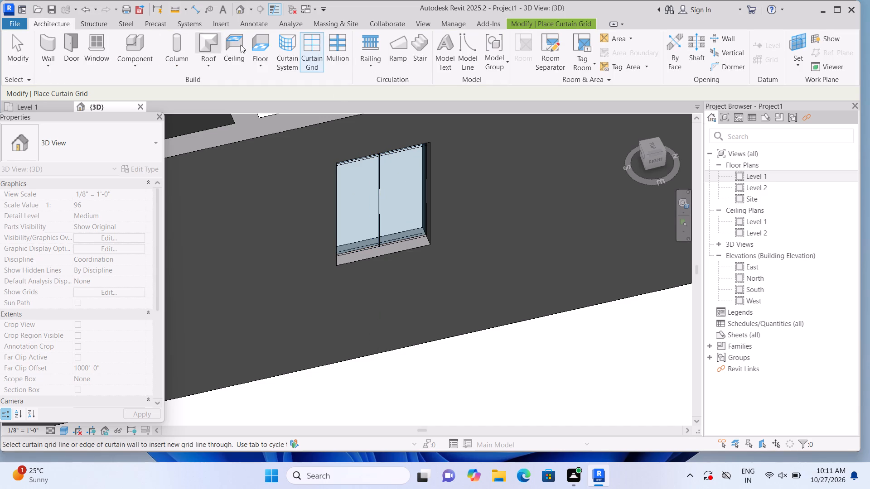
left_click(339, 59)
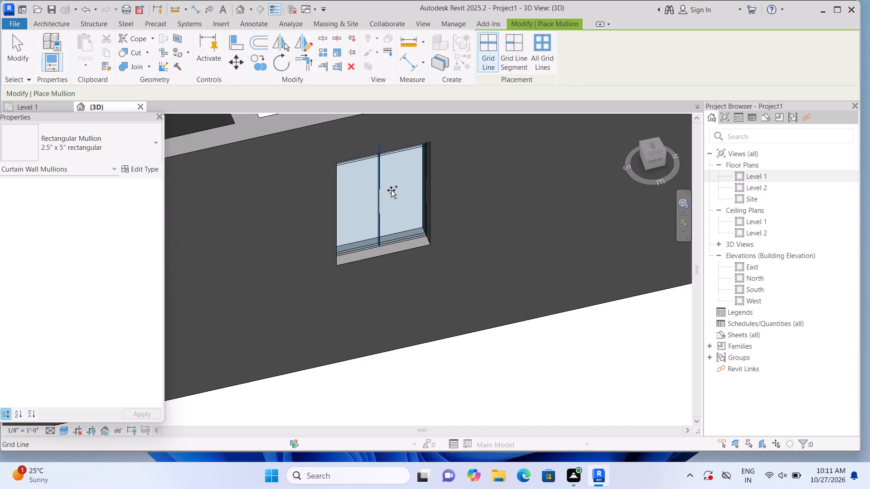
double_click(387, 190)
left_click(390, 155)
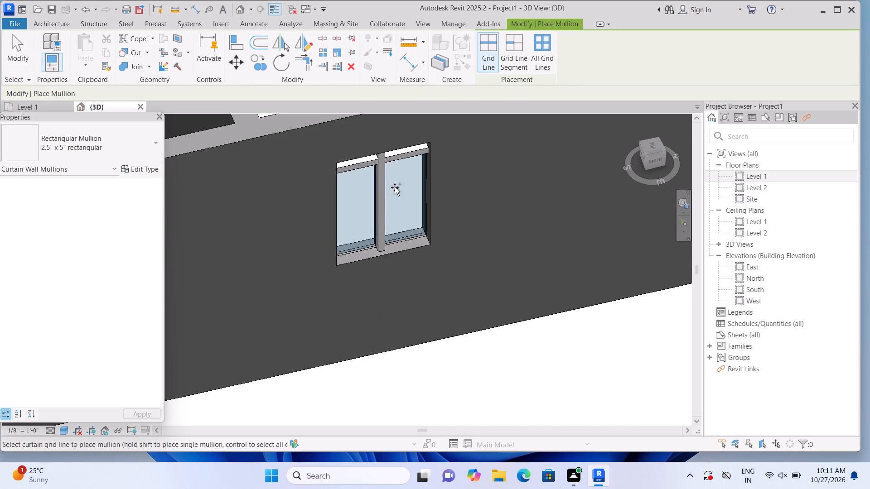
left_click(402, 245)
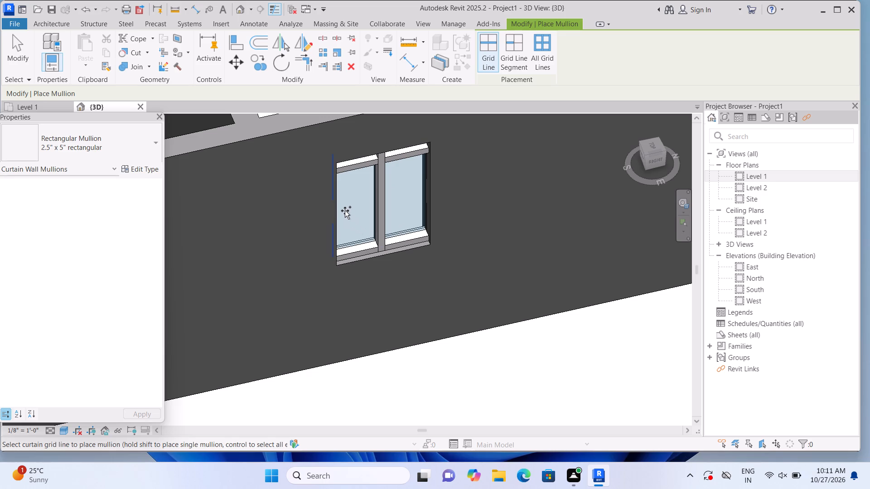
left_click(340, 207)
left_click(416, 195)
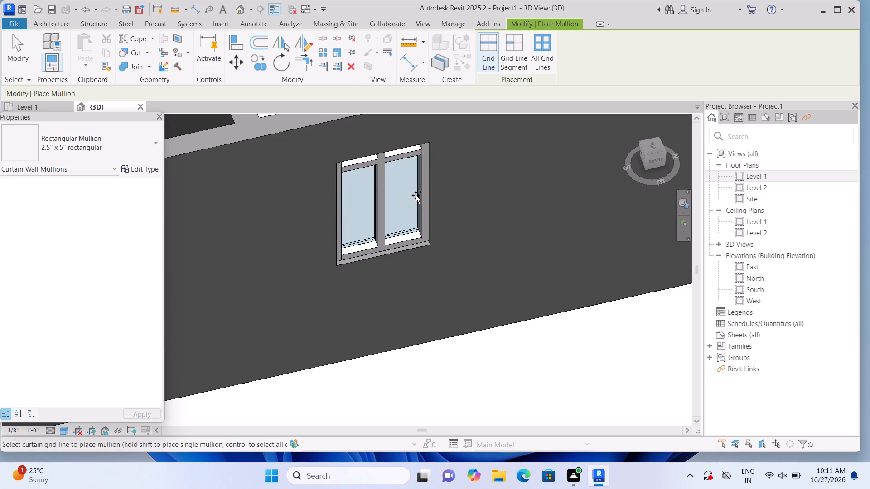
Place 2.5" x 5" rectangular mullions on both sides and the bottom of the east wall's southern curtain wall, and try its top edge.
scroll(414, 189, "down", 3)
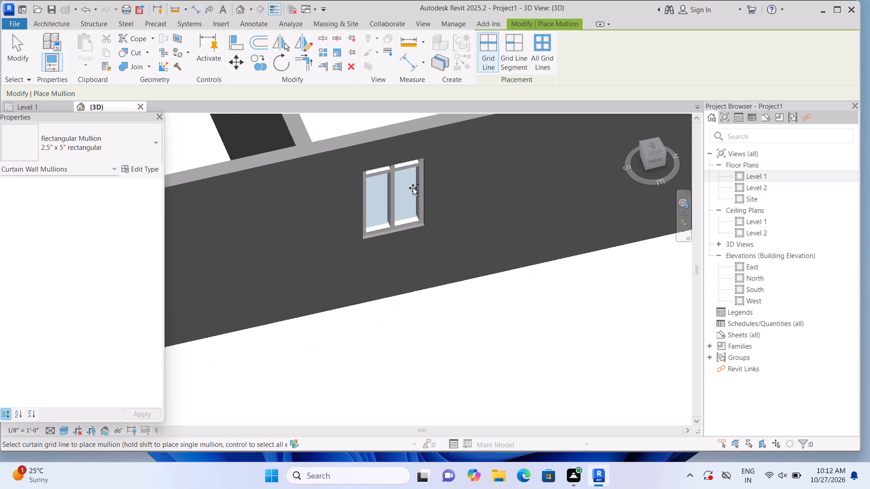
scroll(413, 188, "down", 2)
scroll(407, 192, "up", 8)
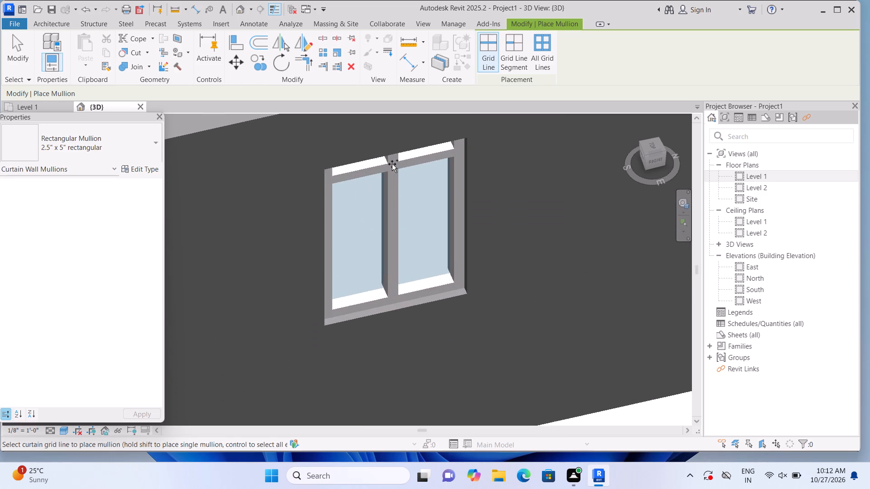
scroll(394, 167, "up", 1)
scroll(422, 366, "down", 2)
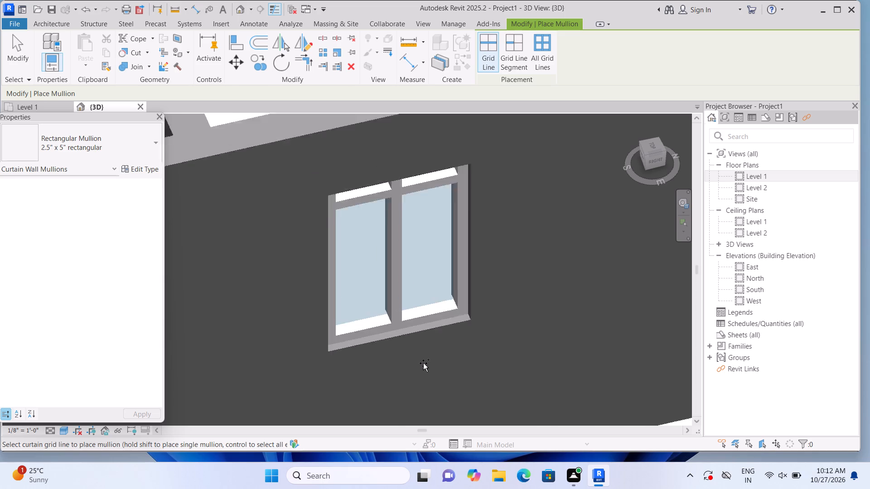
scroll(423, 363, "down", 11)
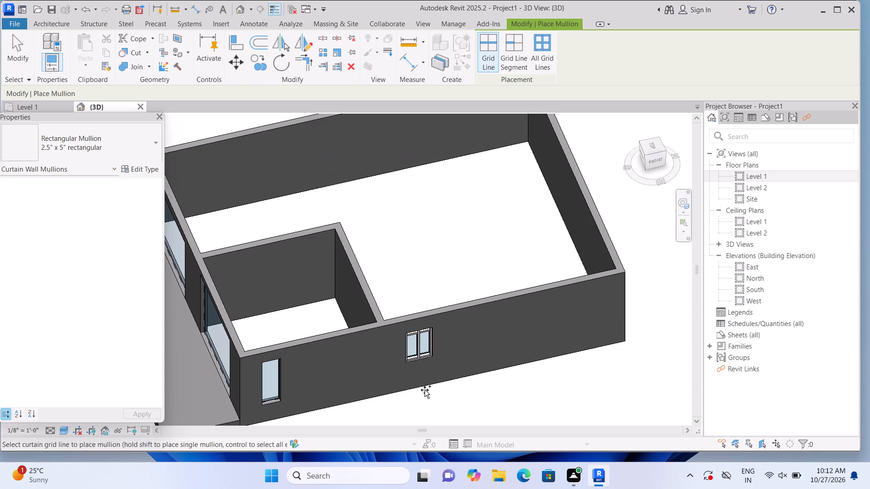
middle_click_drag(398, 409, 407, 405, "shift")
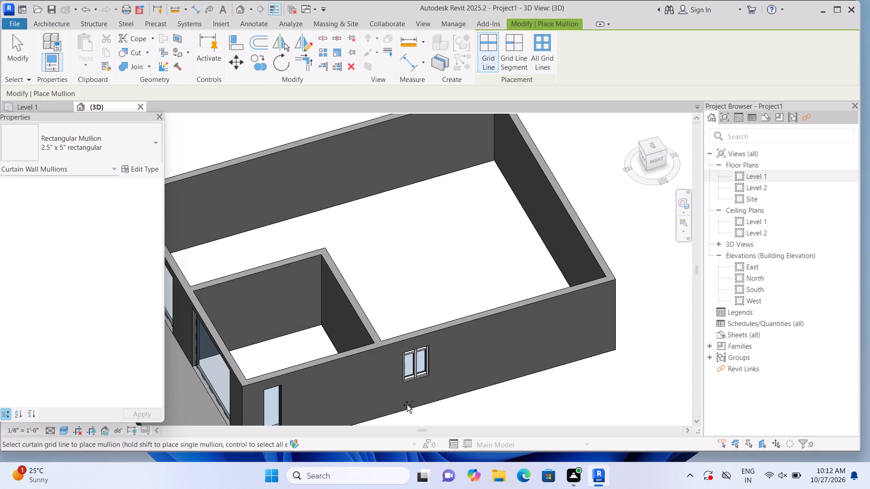
middle_click_drag(407, 405, 425, 316)
scroll(339, 338, "up", 5)
scroll(276, 326, "up", 2)
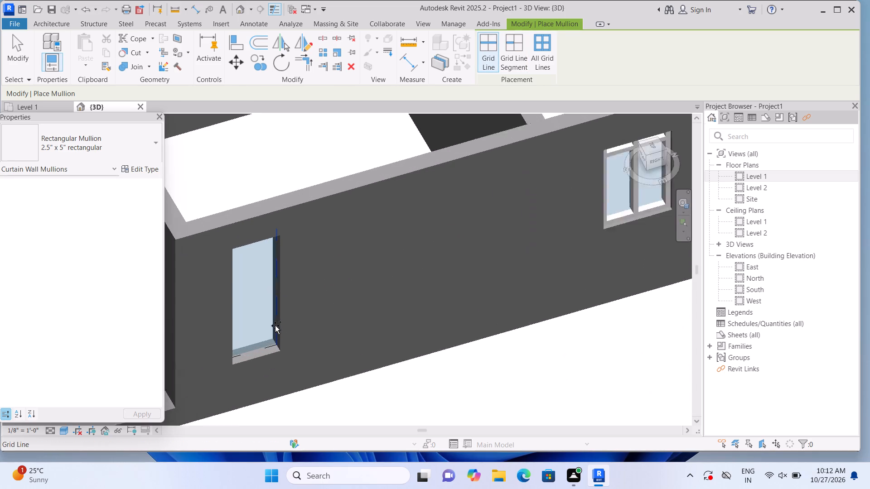
scroll(275, 326, "up", 1)
left_click(273, 324)
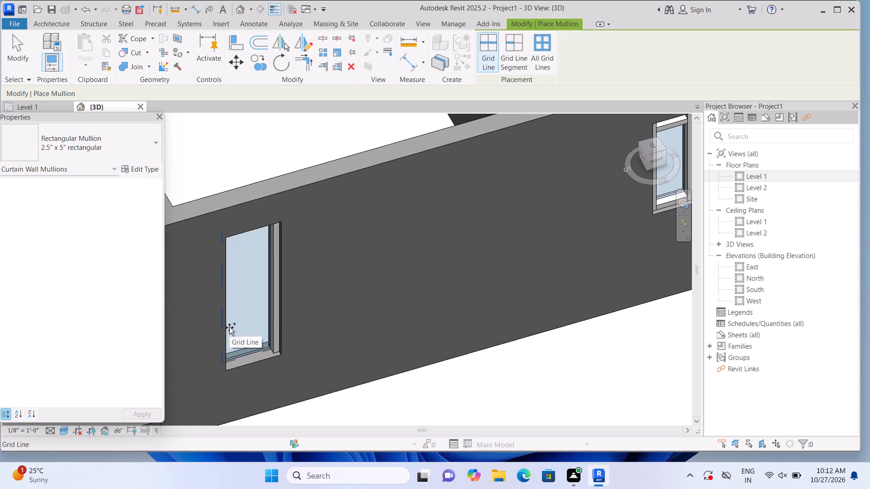
left_click(229, 327)
double_click(265, 350)
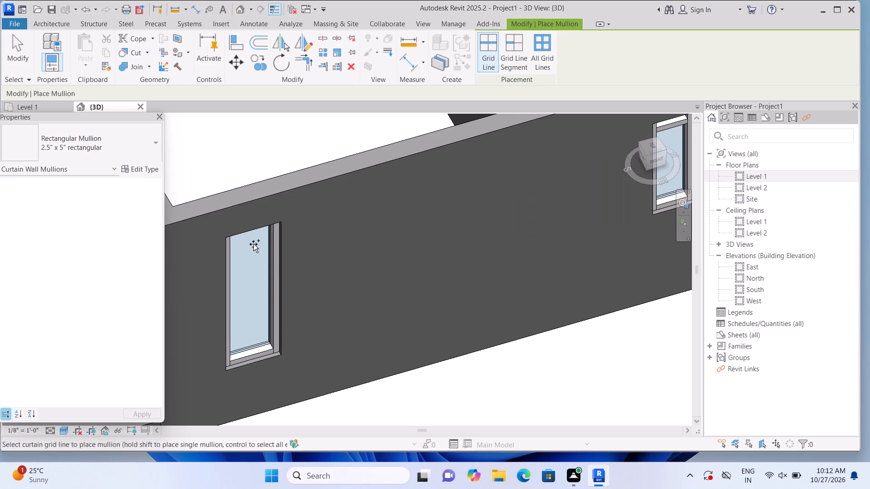
left_click(254, 230)
Divide the south wall's western curtain wall into three equal 3' 2" panels with two vertical curtain grid lines.
middle_click_drag(391, 410, 469, 384, "shift")
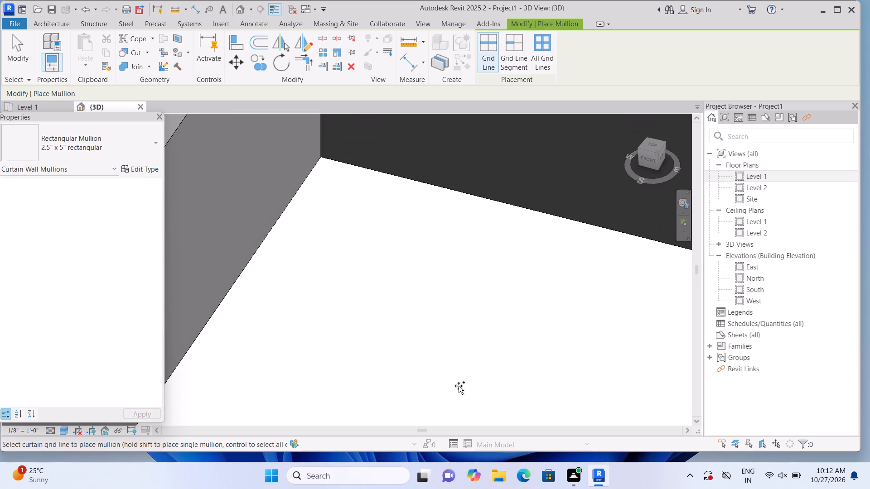
scroll(458, 385, "down", 13)
middle_click_drag(448, 377, 406, 281)
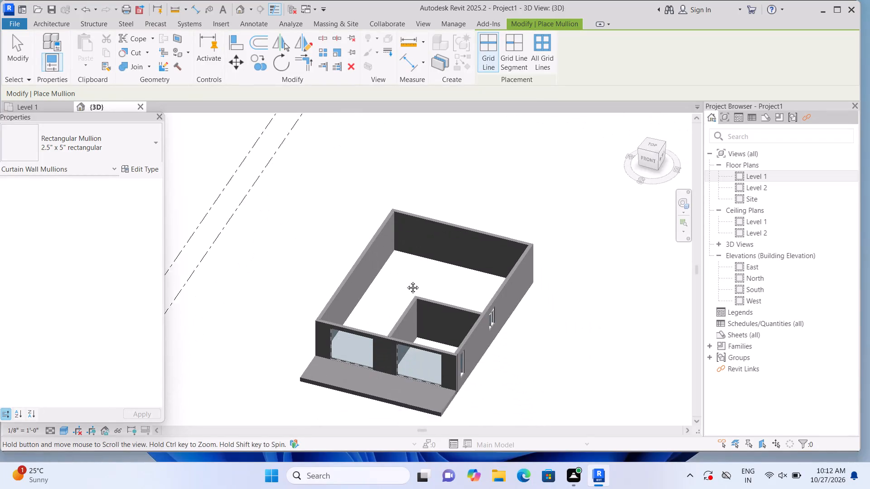
middle_click_drag(406, 281, 395, 255)
middle_click_drag(492, 350, 492, 283, "shift")
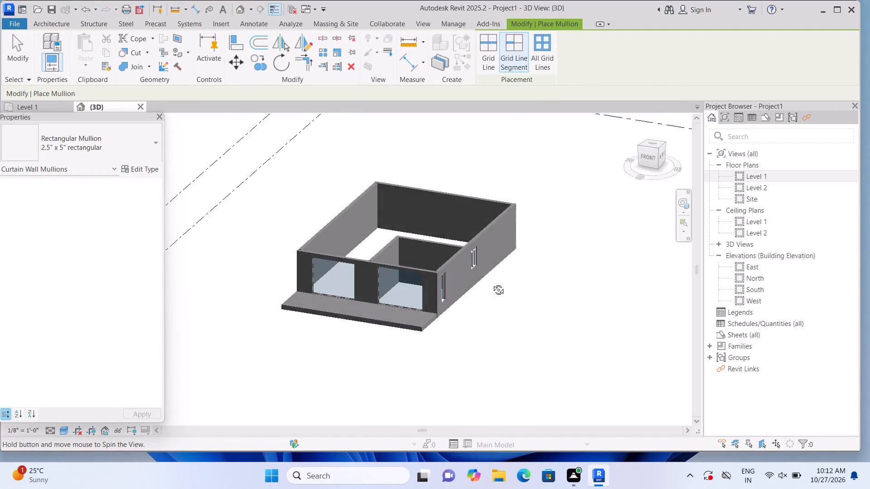
middle_click_drag(492, 283, 499, 282, "shift")
scroll(405, 269, "up", 5)
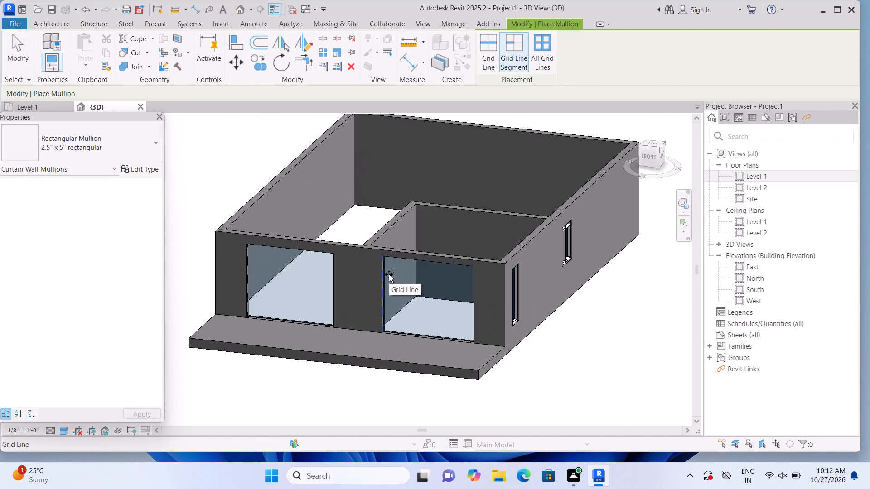
scroll(377, 278, "up", 3)
middle_click_drag(289, 298, 305, 295)
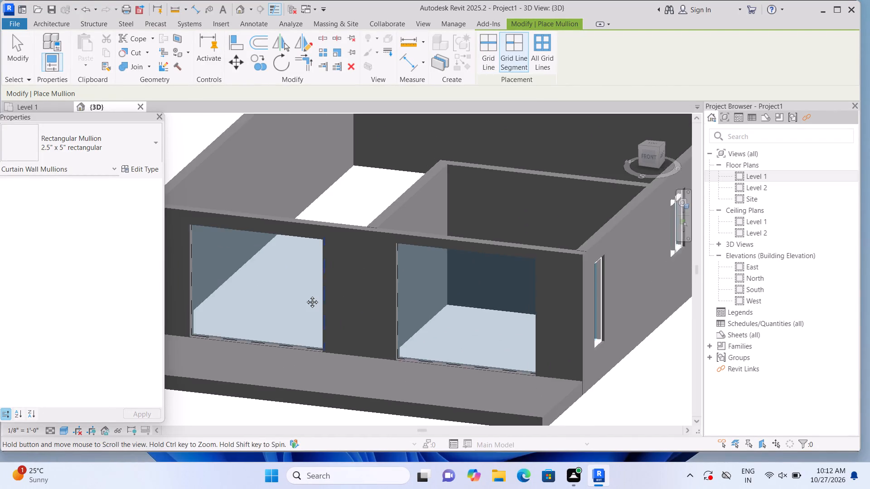
middle_click_drag(305, 295, 310, 293)
scroll(223, 285, "up", 2)
middle_click_drag(238, 289, 308, 276)
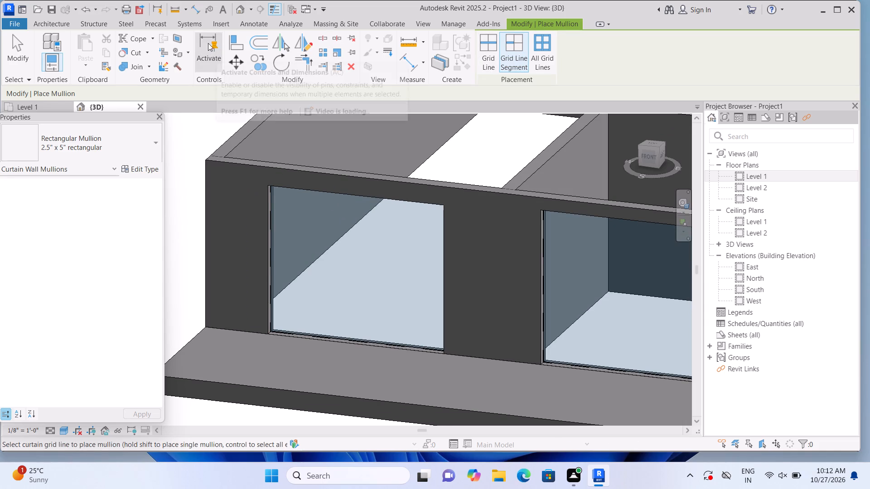
left_click(50, 25)
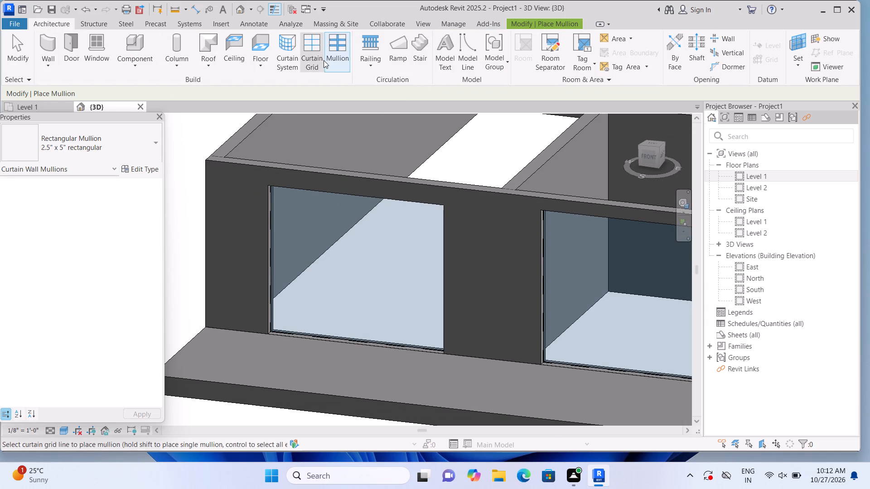
left_click(314, 64)
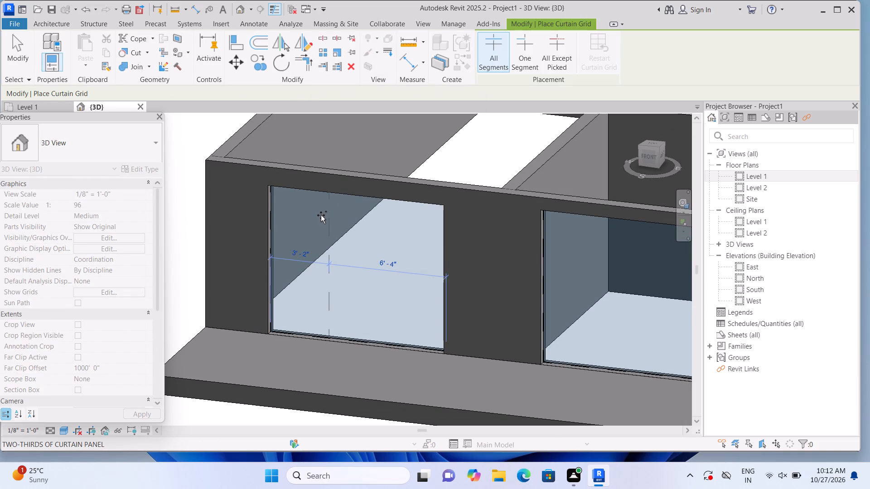
left_click(323, 219)
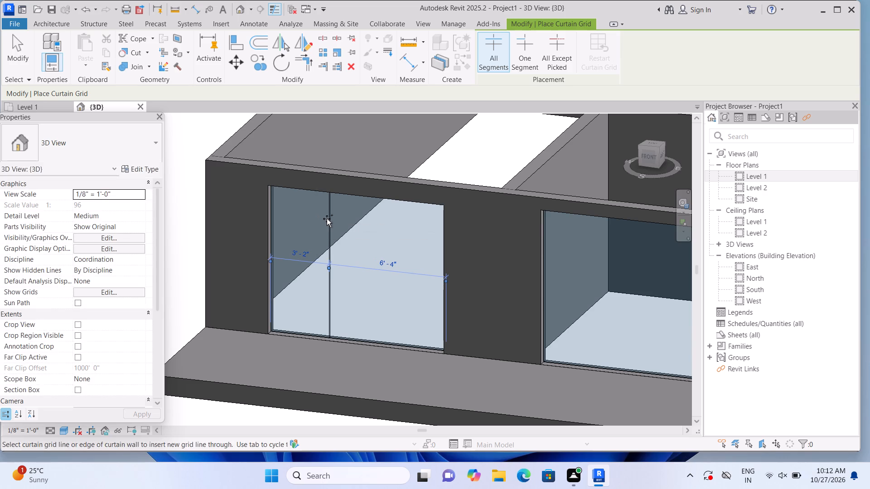
left_click(379, 219)
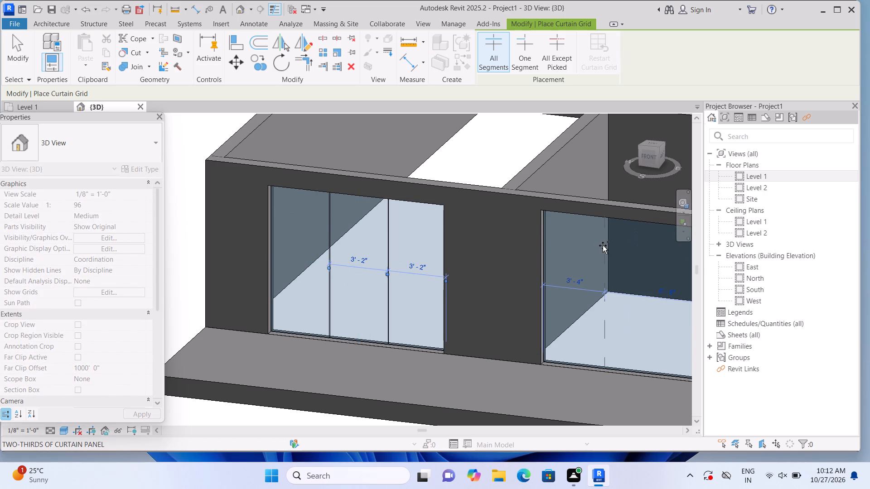
Add vertical grid lines to the south wall's eastern curtain wall, the first 3' 4" from its west edge and two more farther east.
middle_click_drag(565, 259, 551, 259)
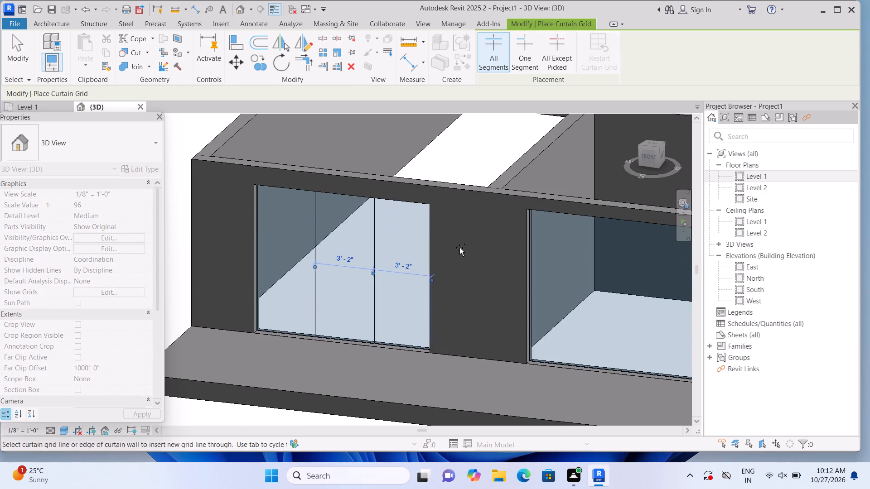
middle_click_drag(454, 254, 323, 232)
middle_click(323, 232)
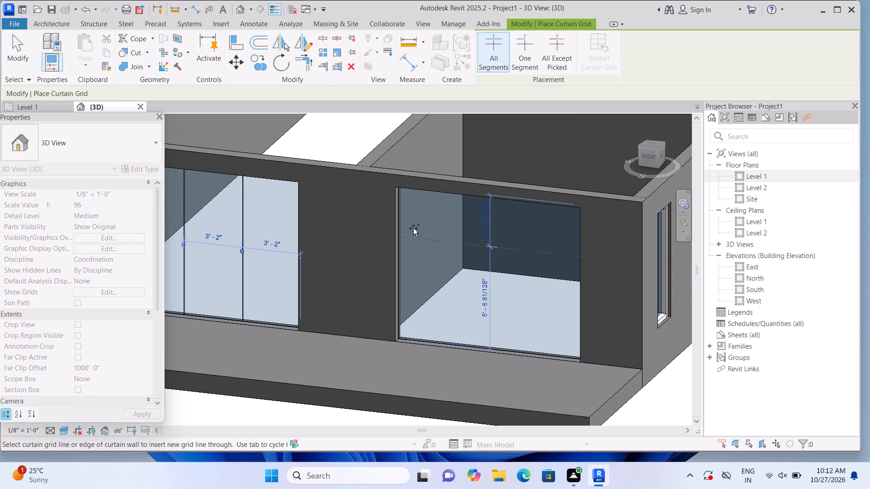
left_click(455, 203)
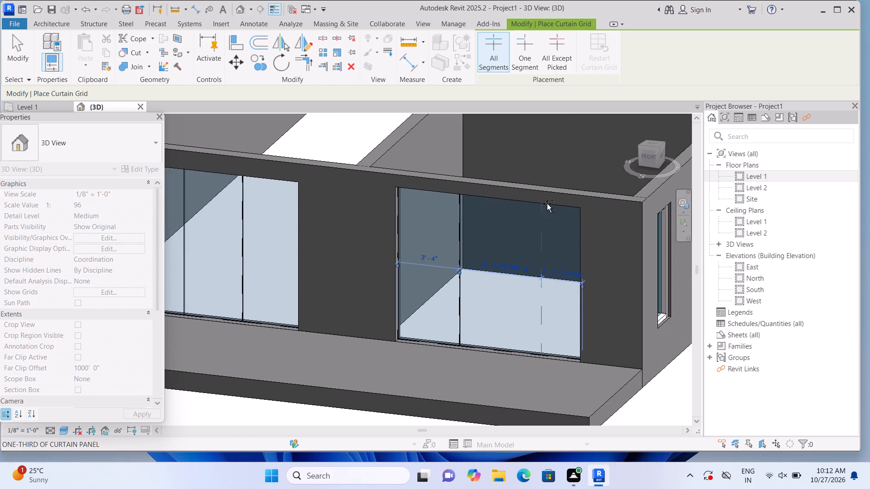
double_click(527, 205)
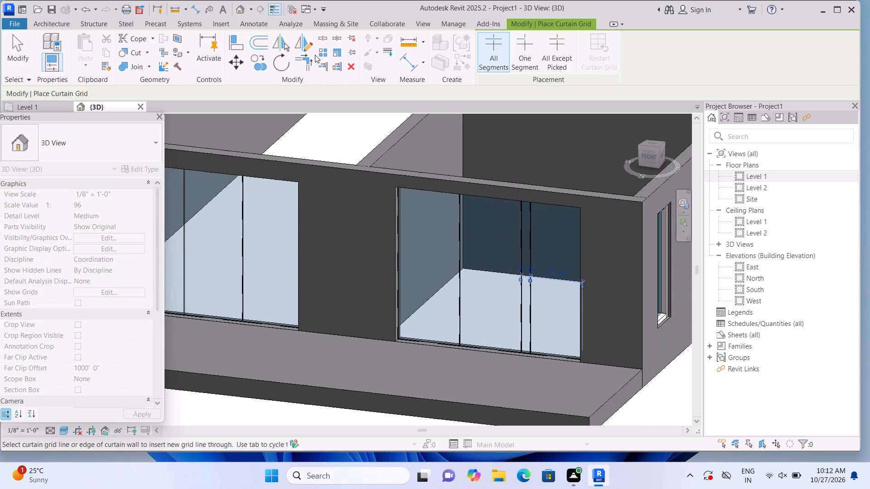
key("Escape")
key("Escape")
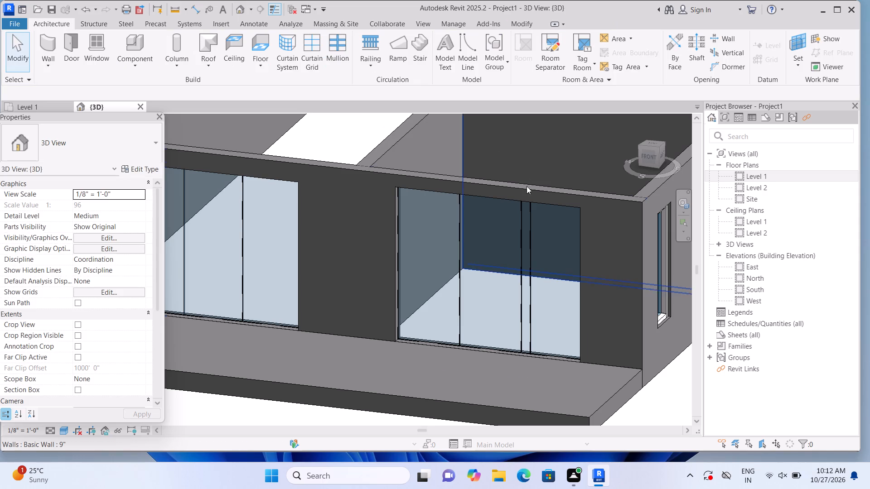
Delete the easternmost of the closely spaced vertical grid lines in the south wall's eastern curtain wall.
left_click(530, 221)
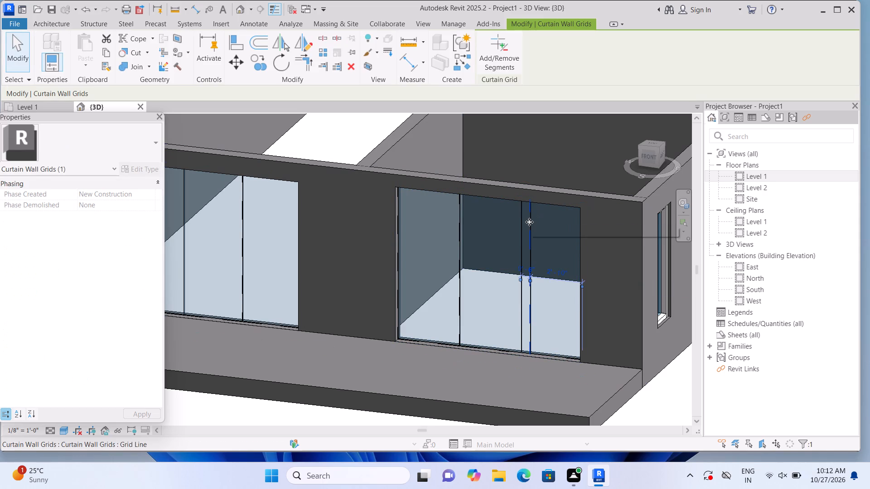
key("Delete")
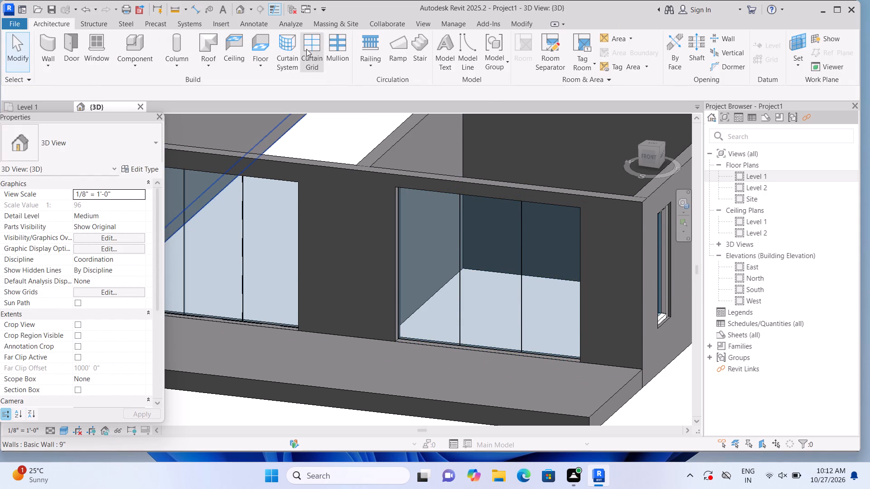
Place 2.5" x 5" rectangular mullions on the west edge, both vertical grid lines, top and bottom of the south wall's eastern curtain wall.
left_click(329, 54)
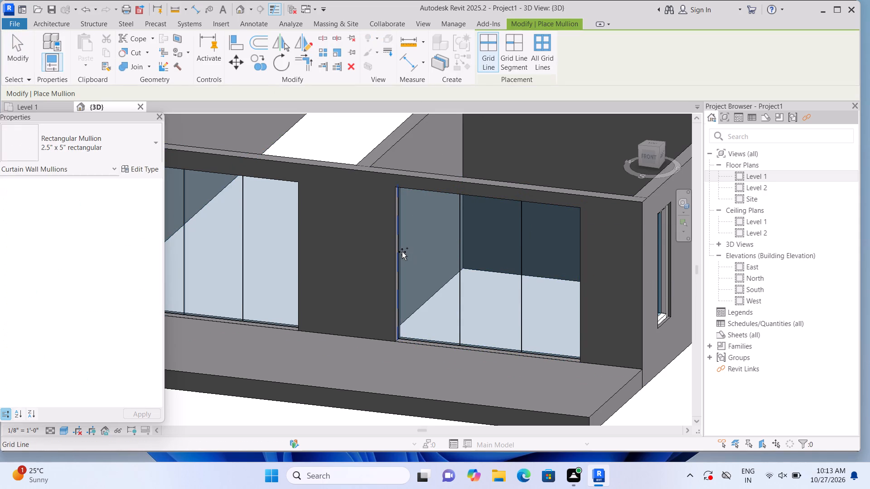
left_click(402, 252)
double_click(464, 262)
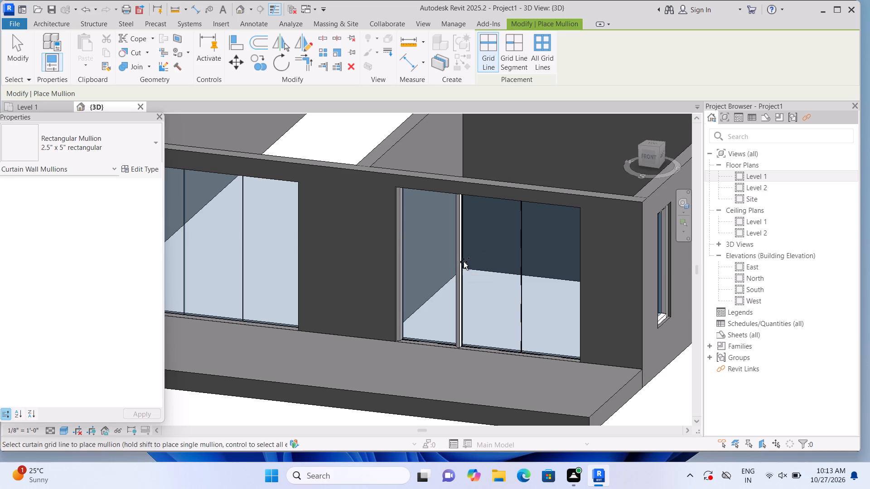
left_click(524, 264)
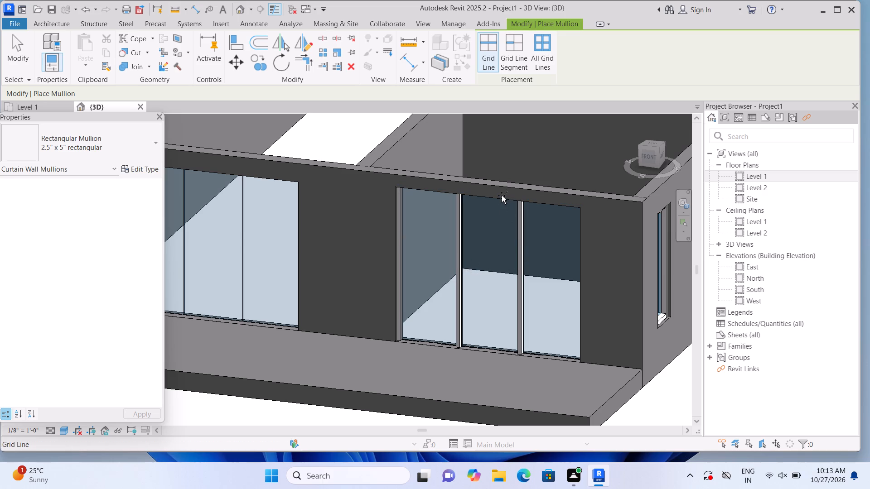
left_click(502, 202)
left_click(492, 350)
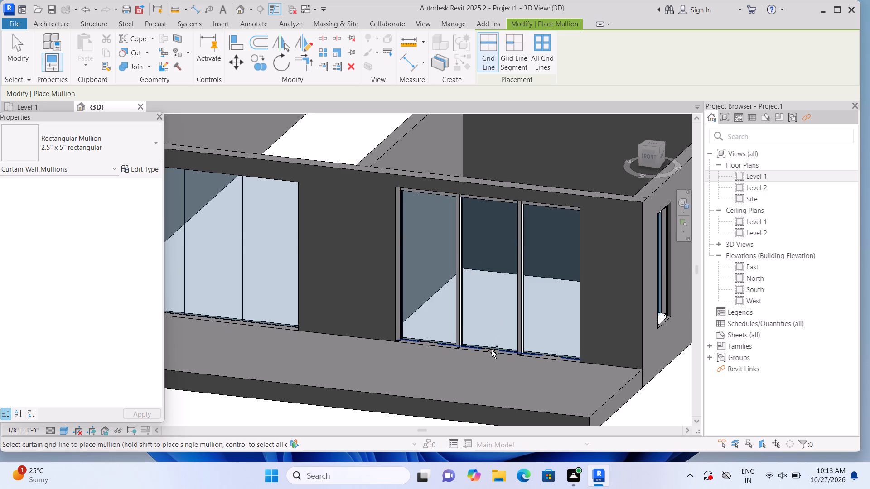
Place 2.5" x 5" rectangular mullions on all four edges and both vertical grid lines of the south wall's western curtain wall.
scroll(488, 359, "down", 2)
middle_click_drag(360, 376, 541, 360)
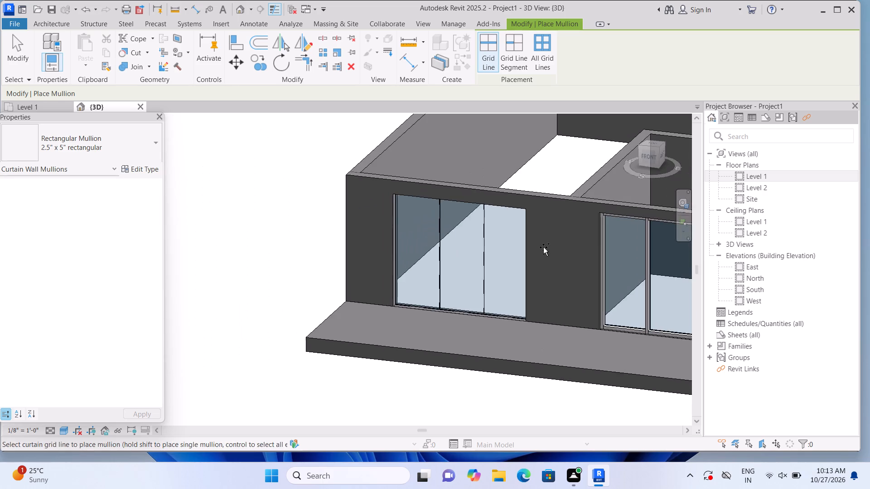
scroll(543, 247, "up", 2)
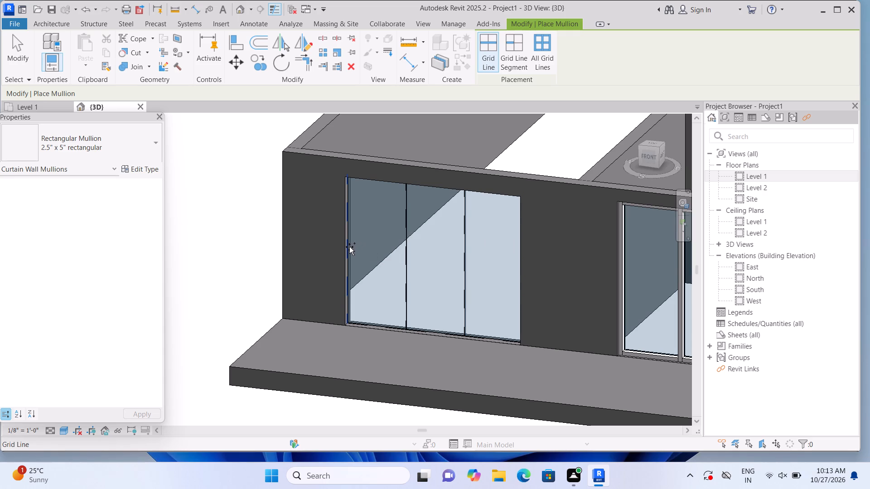
left_click(347, 246)
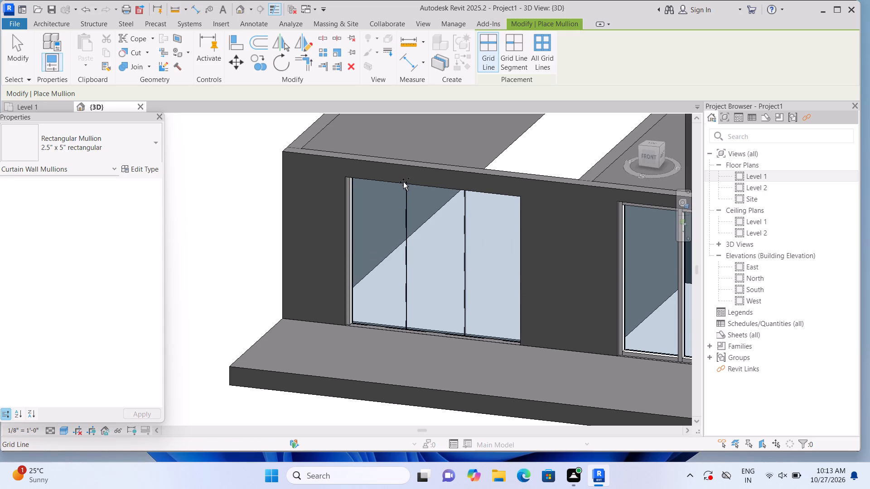
left_click(395, 184)
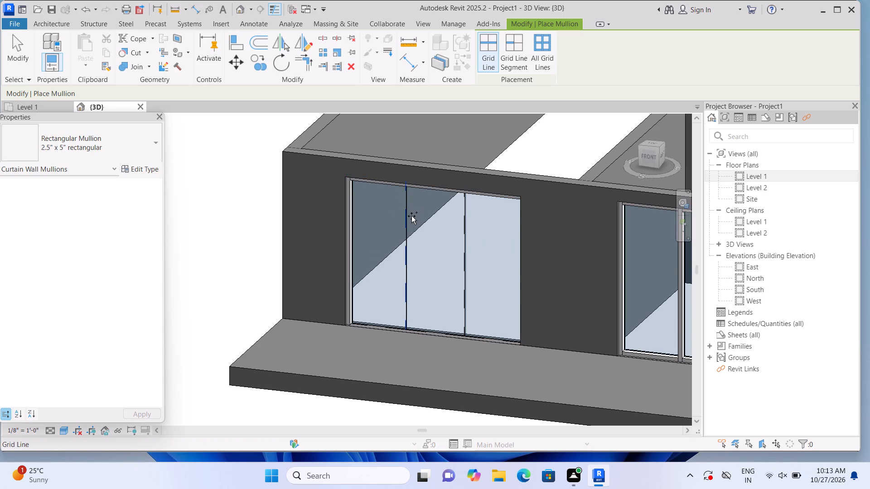
left_click(408, 216)
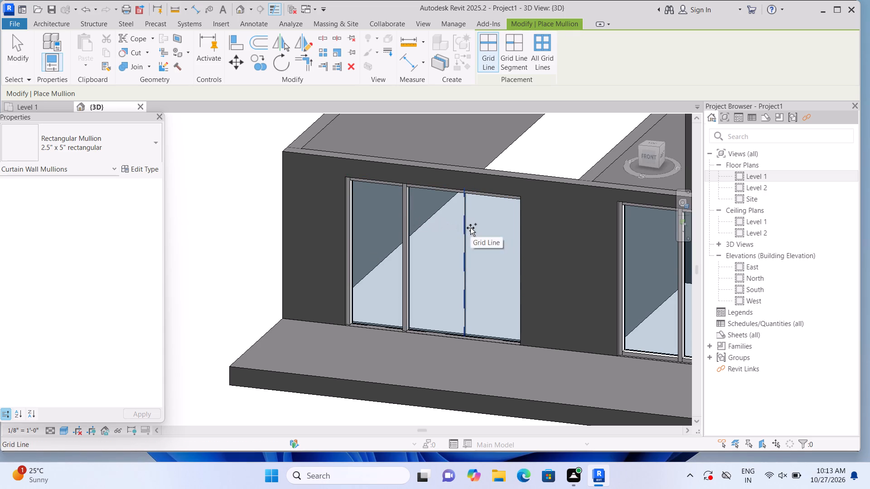
double_click(470, 228)
left_click(517, 236)
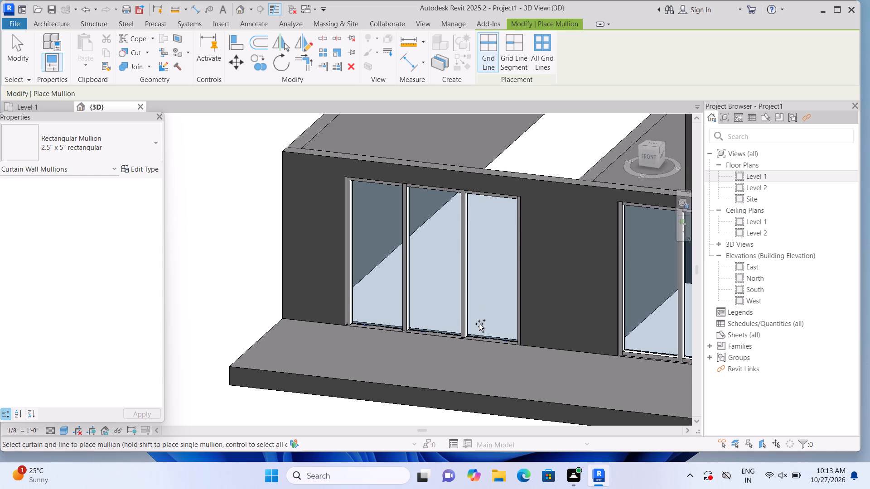
left_click(478, 339)
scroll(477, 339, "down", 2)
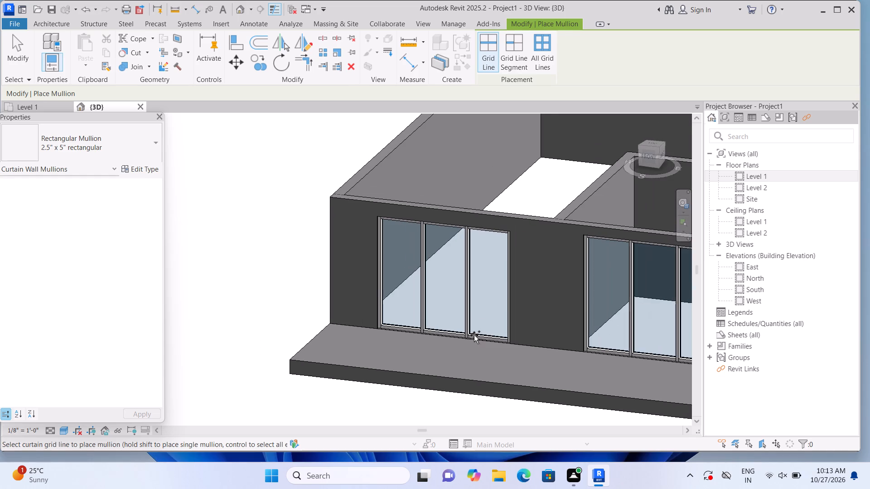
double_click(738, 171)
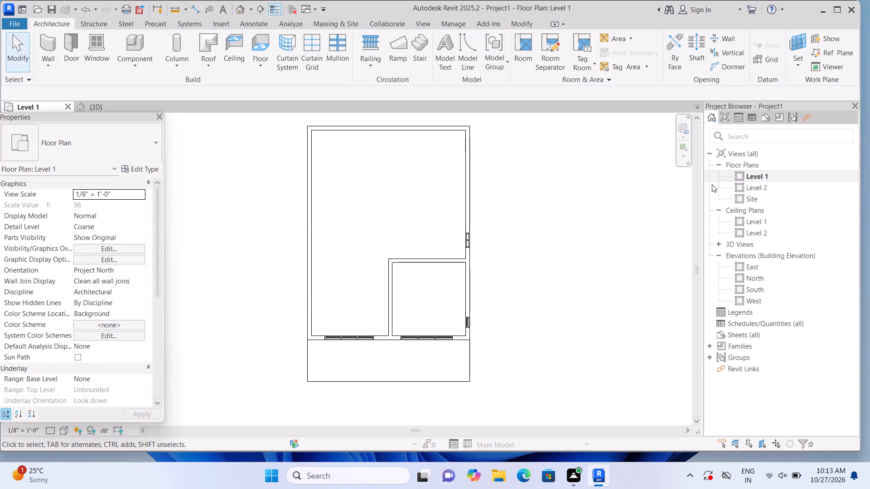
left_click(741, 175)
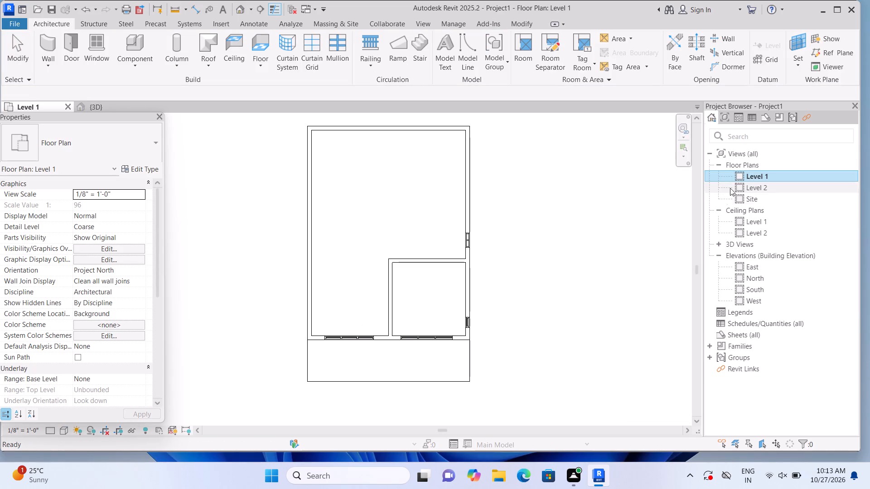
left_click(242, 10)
Start a new in-place model in the Generic Models category with the default name.
middle_click_drag(239, 327, 126, 246)
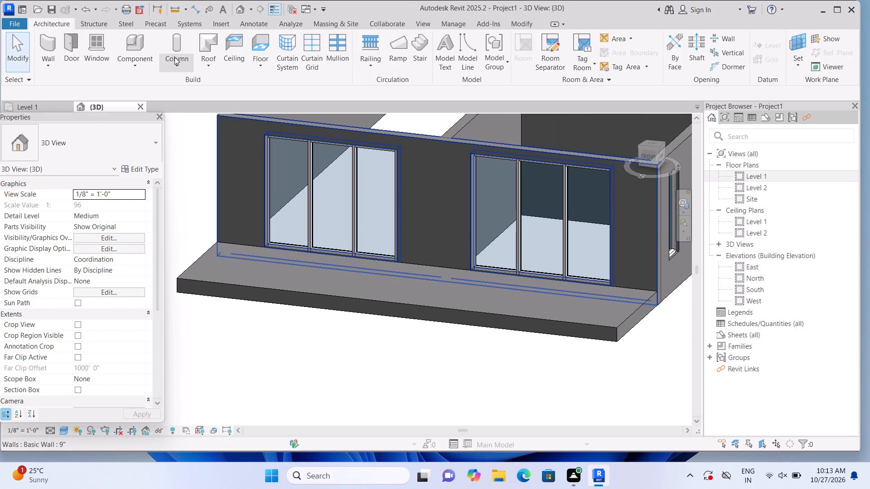
left_click(142, 65)
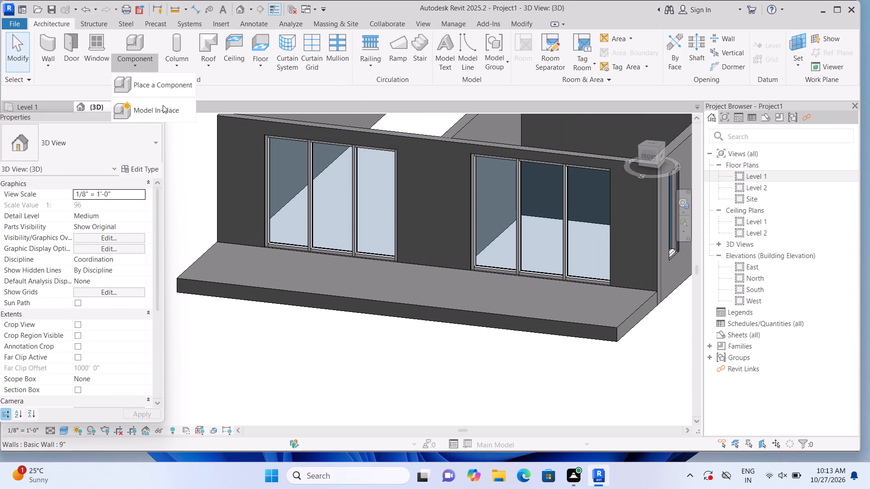
left_click(163, 105)
scroll(375, 167, "down", 8)
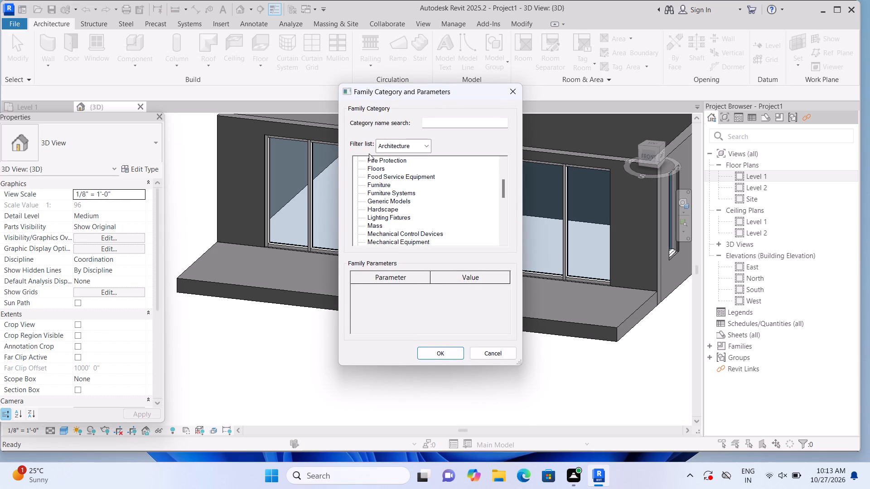
scroll(413, 191, "down", 3)
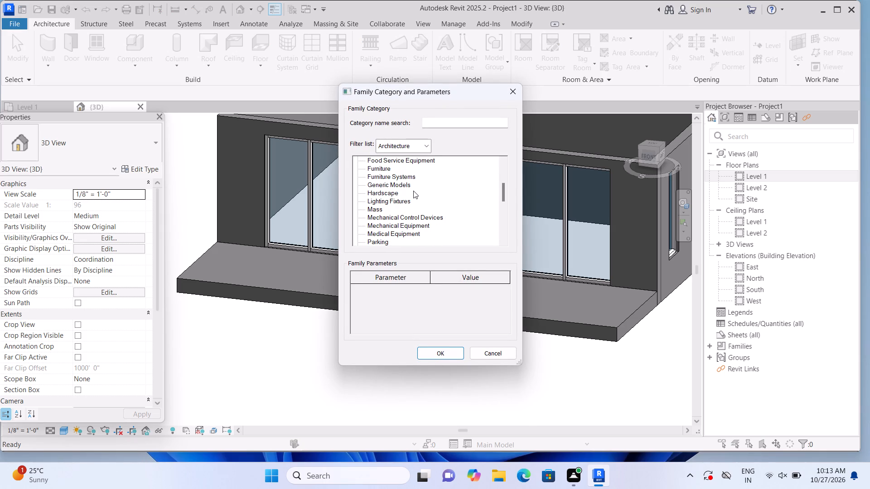
scroll(413, 191, "down", 4)
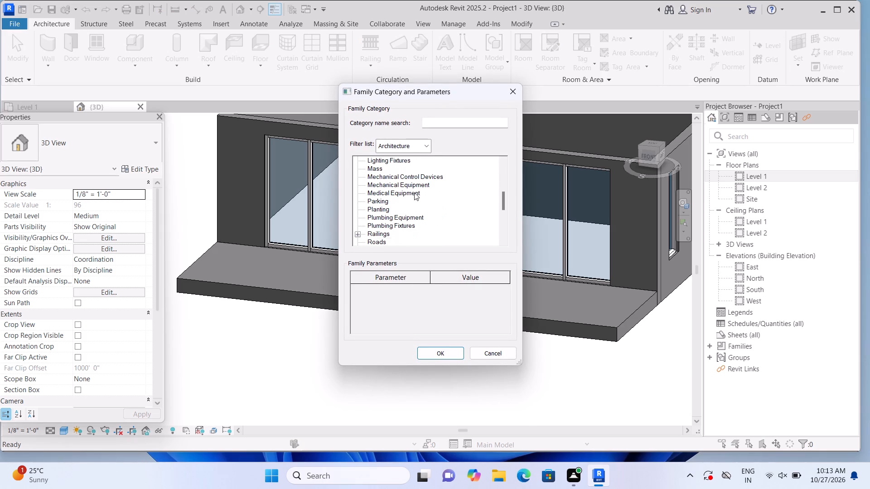
scroll(414, 192, "down", 14)
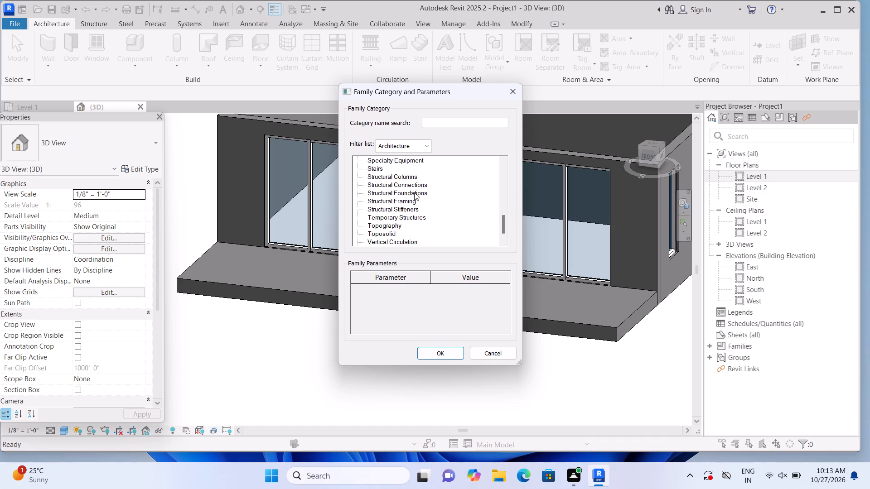
scroll(414, 192, "up", 13)
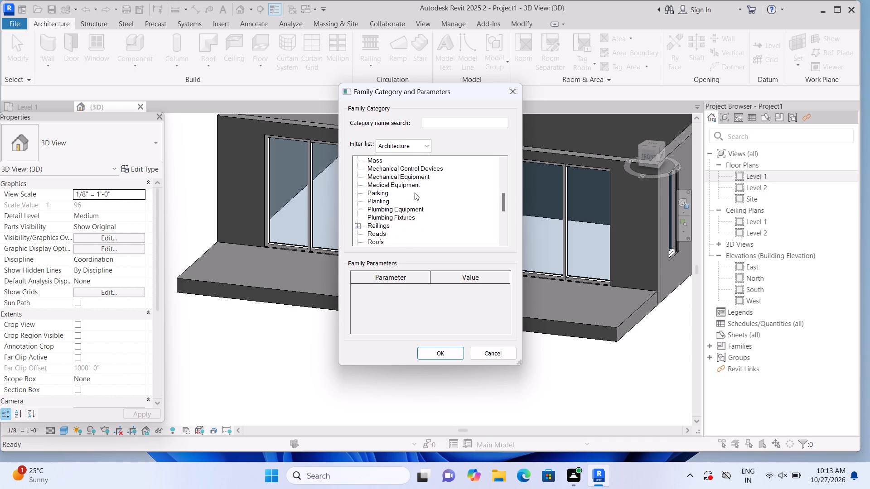
scroll(415, 191, "up", 5)
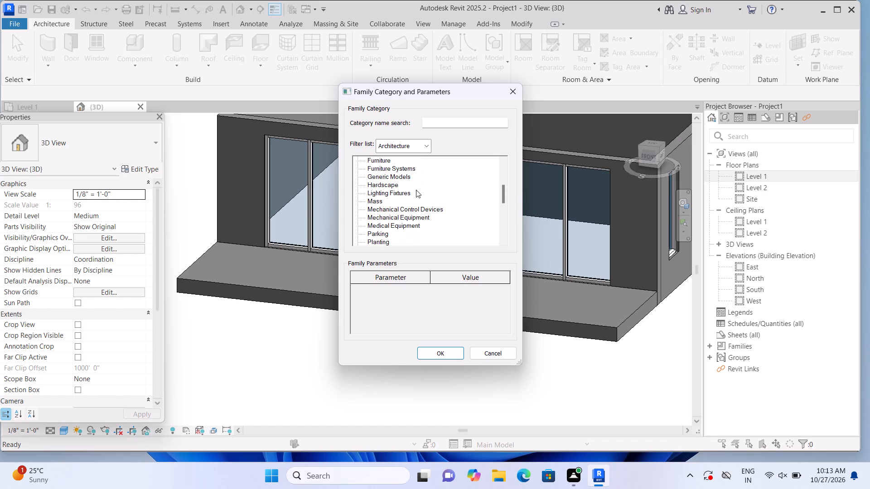
scroll(416, 190, "up", 3)
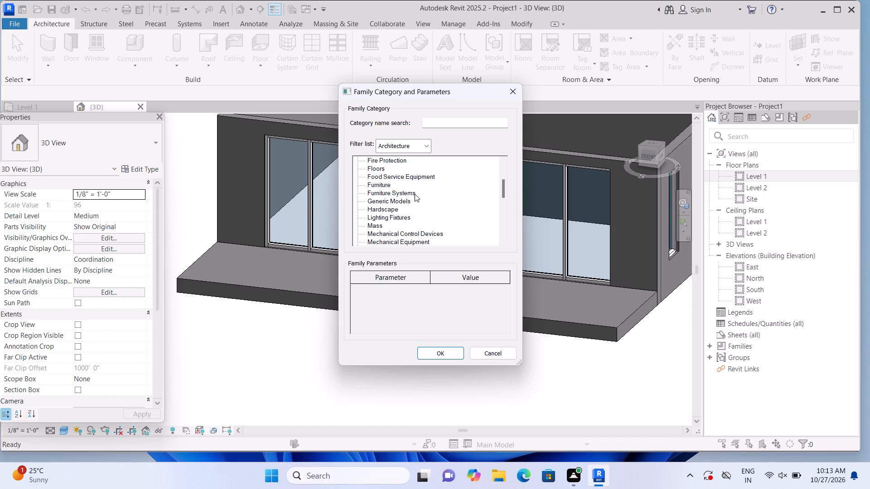
left_click(408, 199)
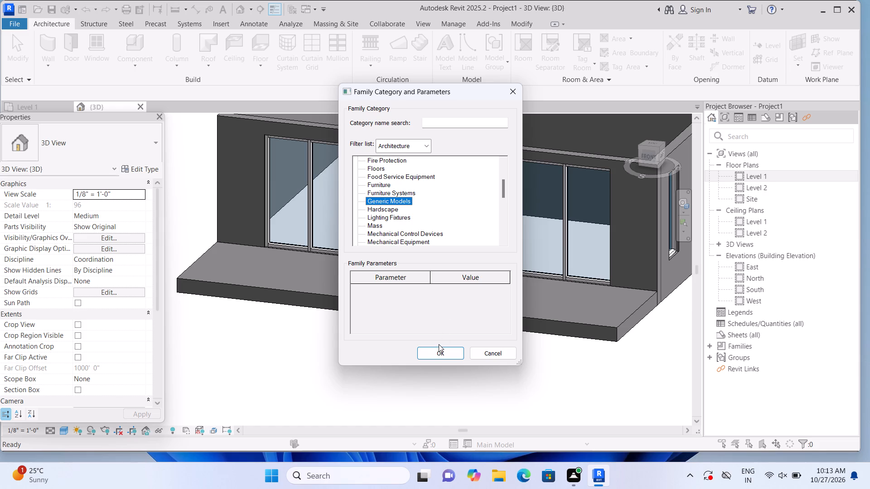
left_click(437, 353)
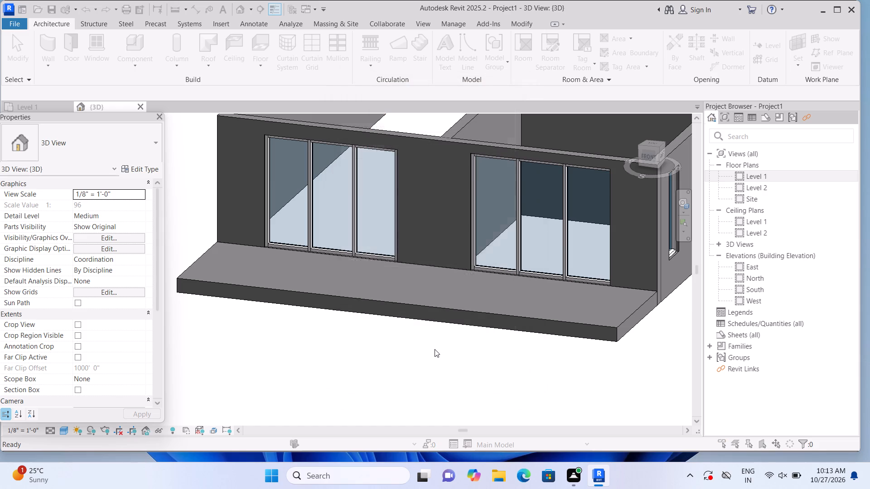
left_click(441, 254)
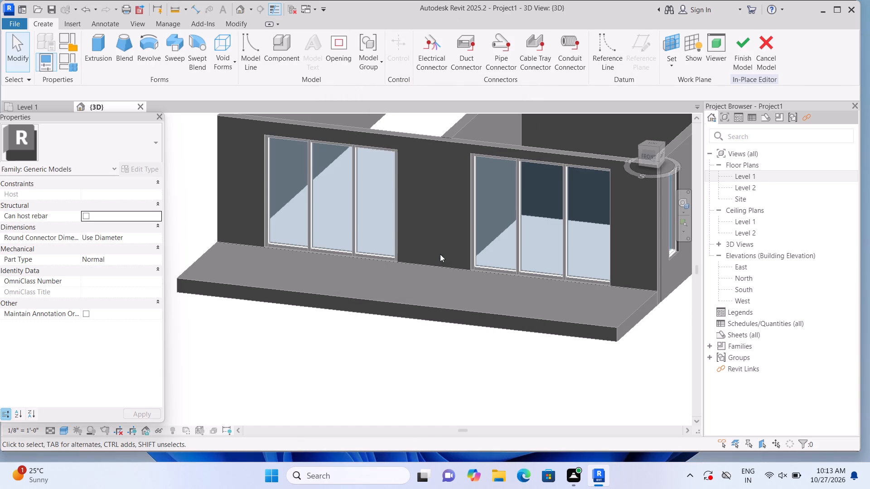
Using the slab's underside as work plane, extrude a narrow rectangle along the slab's full south edge to a depth of 1' 0".
left_click(93, 65)
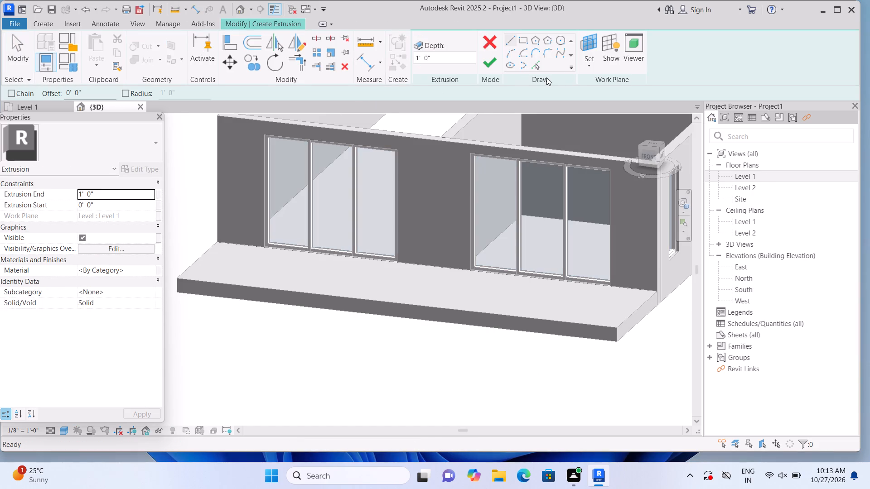
left_click(583, 67)
left_click(591, 104)
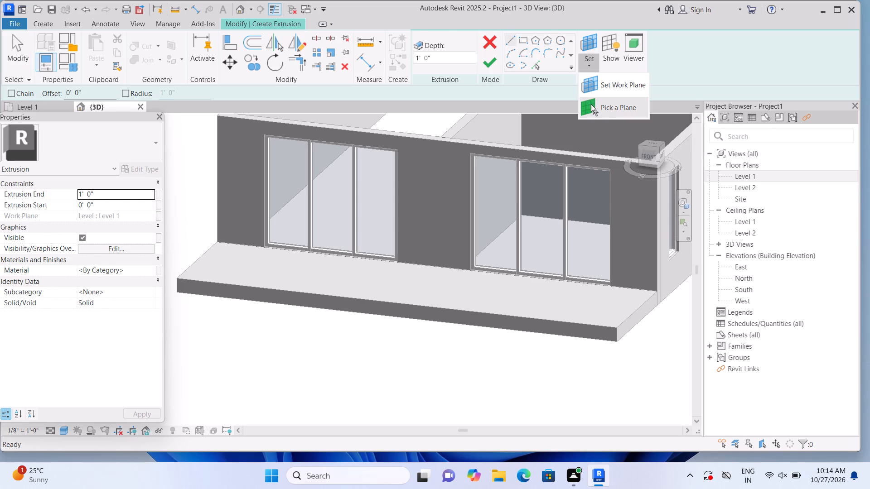
left_click(457, 320)
left_click(519, 40)
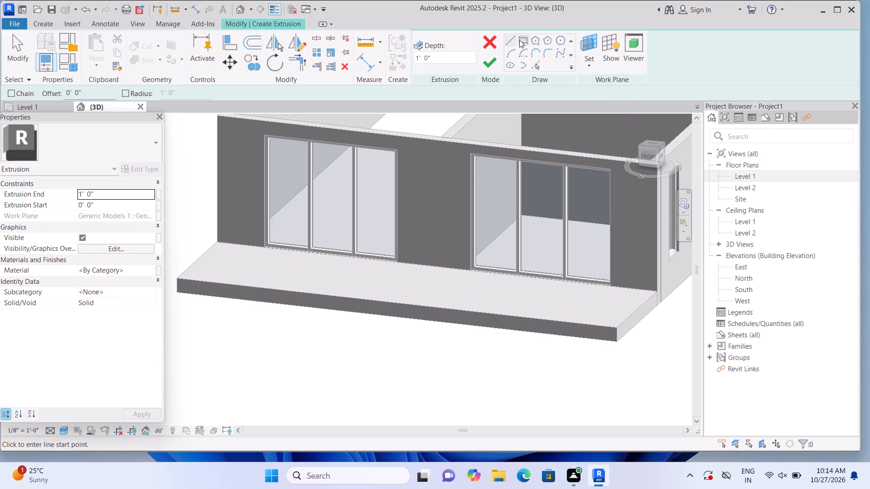
left_click(177, 292)
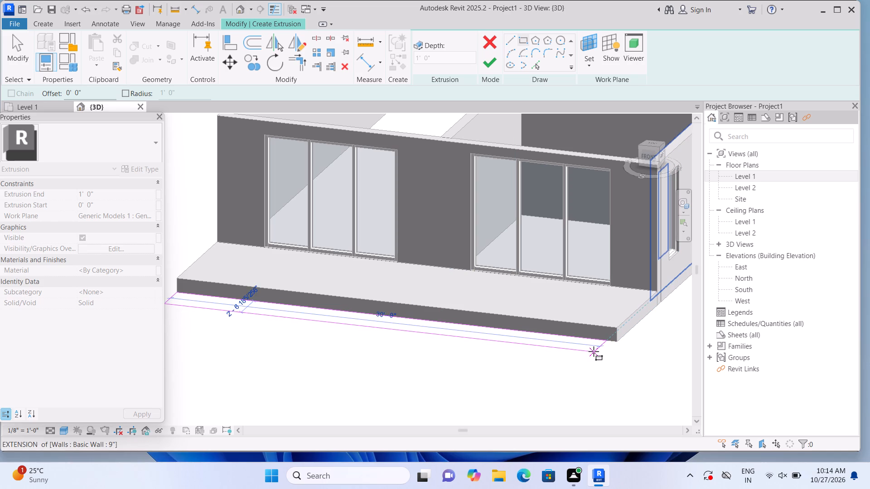
left_click(604, 352)
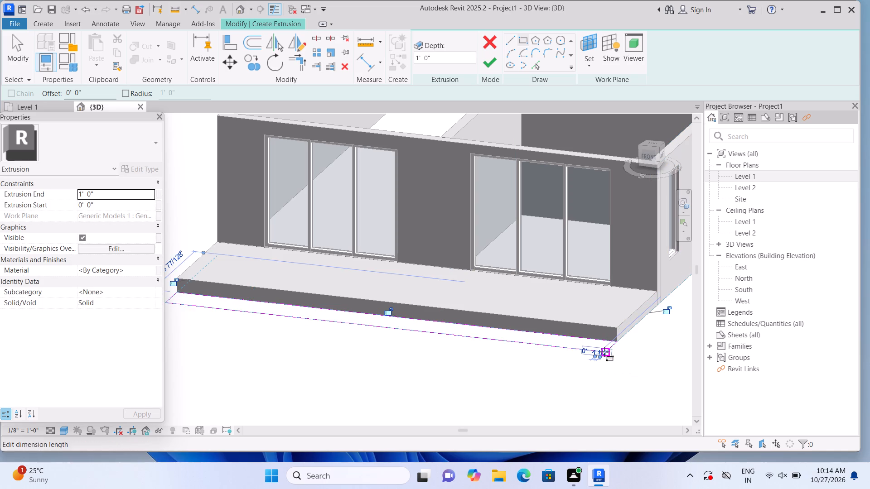
left_click(491, 65)
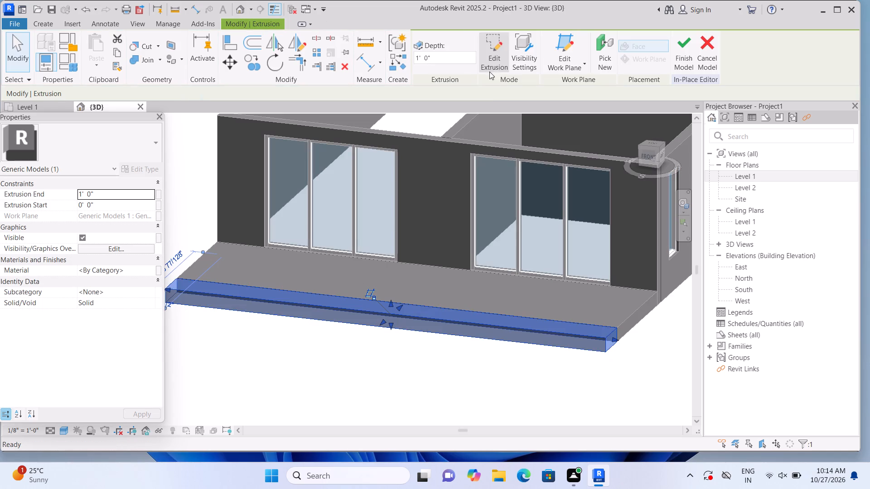
left_click(403, 367)
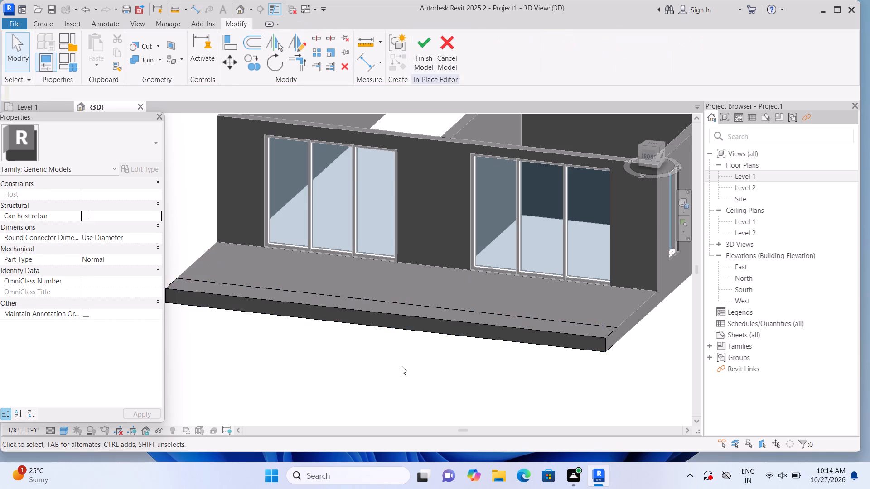
Using the first extrusion's underside as work plane, extrude a rectangle 31' 6" by about 3' 0" along its south side to a depth of 1' 0".
middle_click_drag(400, 364, 382, 323)
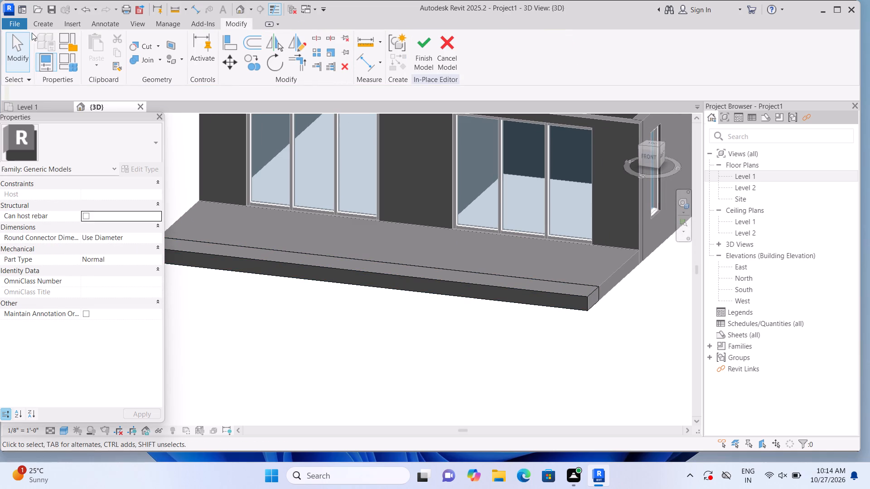
double_click(44, 27)
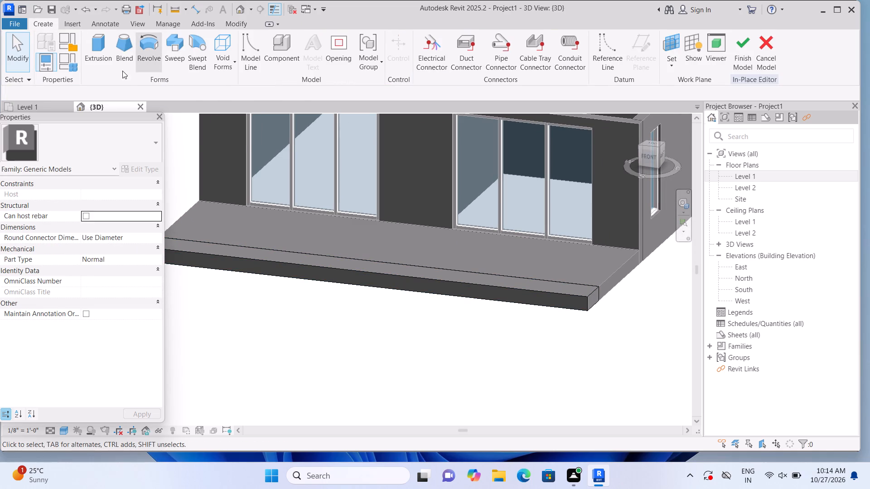
double_click(100, 59)
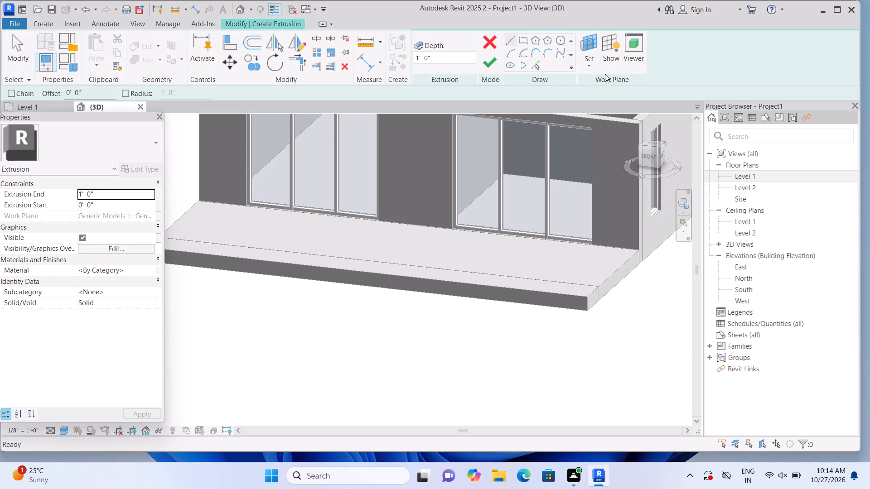
left_click(595, 67)
left_click(594, 101)
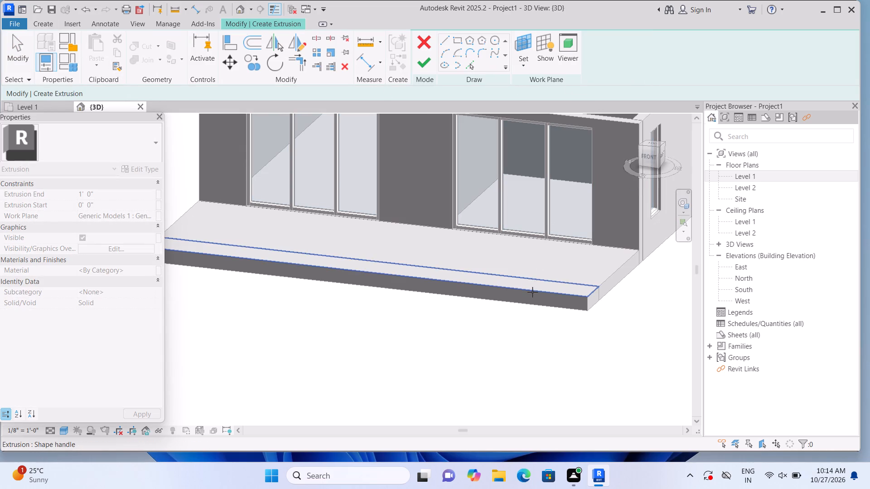
left_click(528, 303)
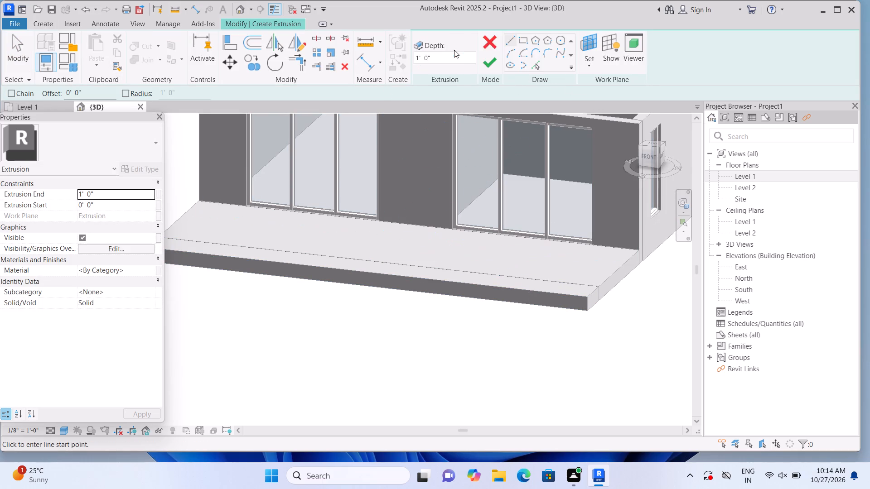
left_click(523, 38)
middle_click_drag(252, 280, 263, 282)
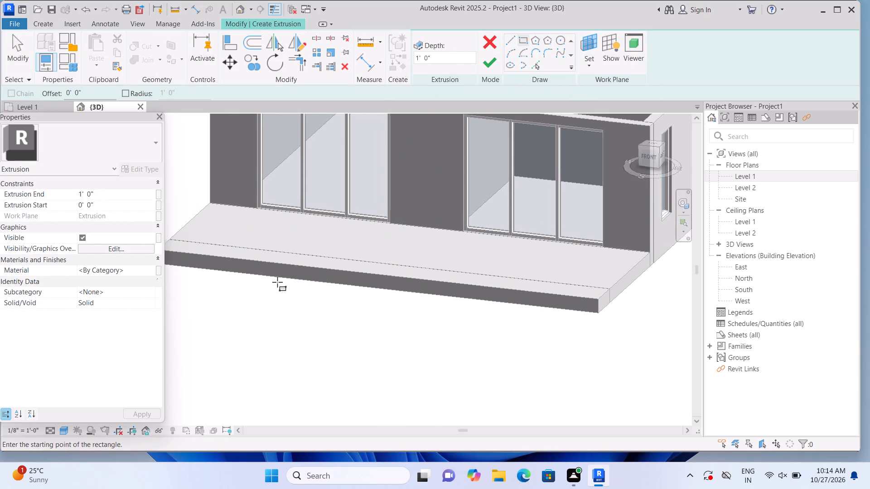
middle_click(304, 280)
middle_click(285, 290)
scroll(283, 290, "down", 2)
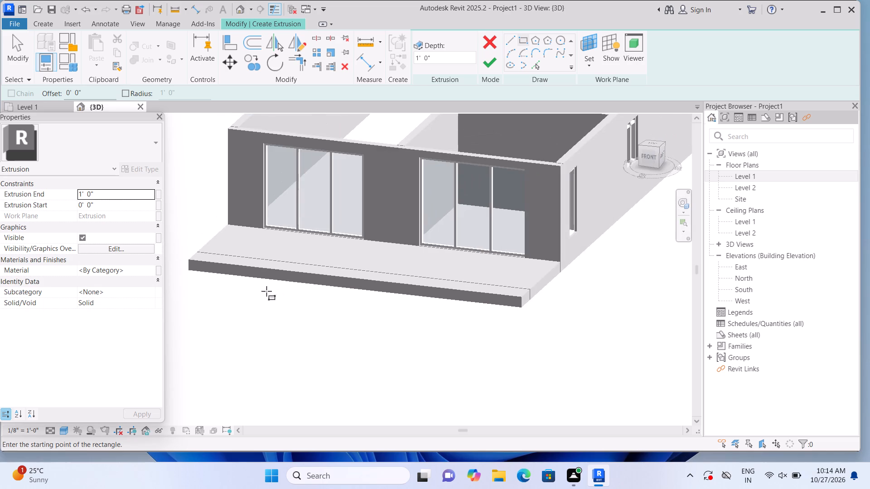
scroll(206, 275, "up", 2)
left_click(182, 267)
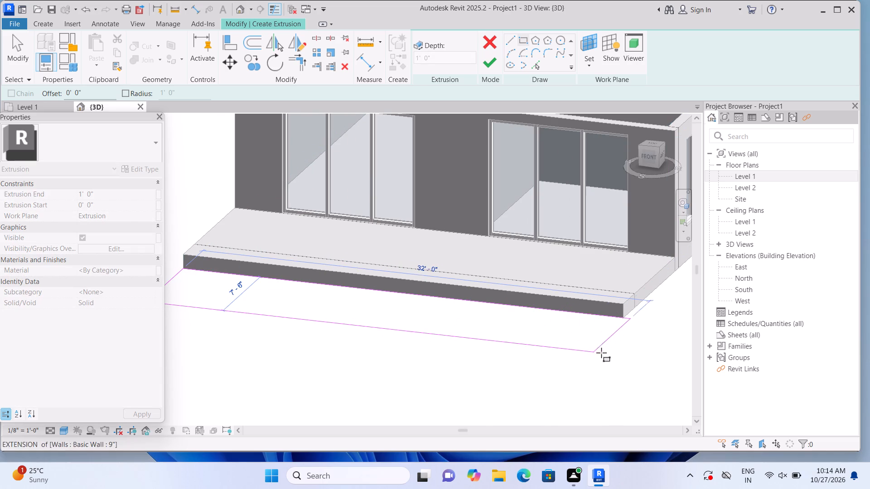
left_click(610, 331)
left_click(491, 65)
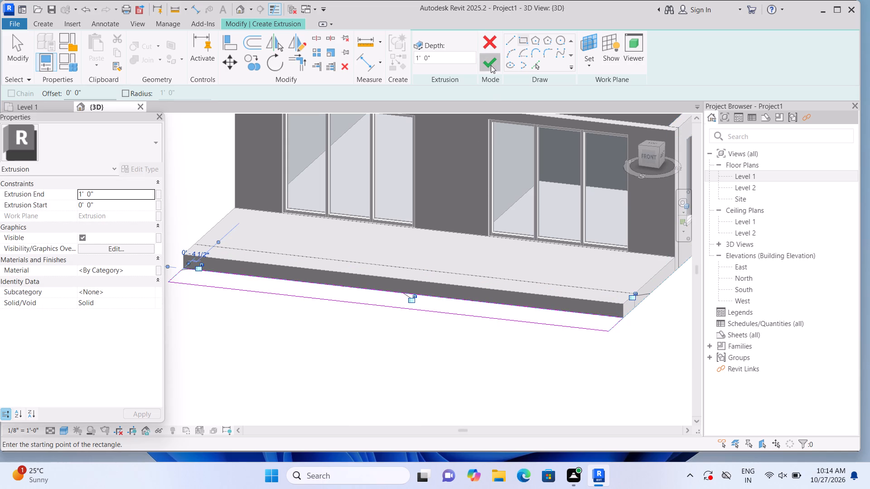
left_click(413, 416)
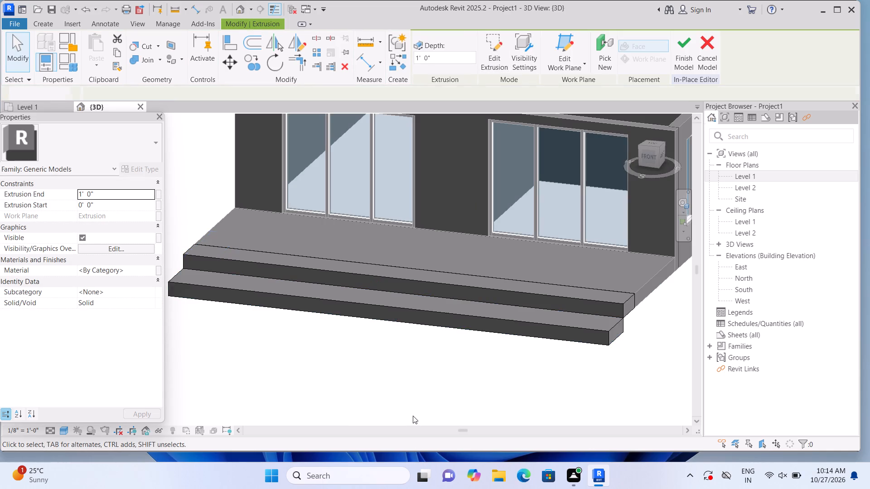
Open the East elevation view and finish the in-place generic model containing the two south extrusions.
scroll(413, 416, "down", 3)
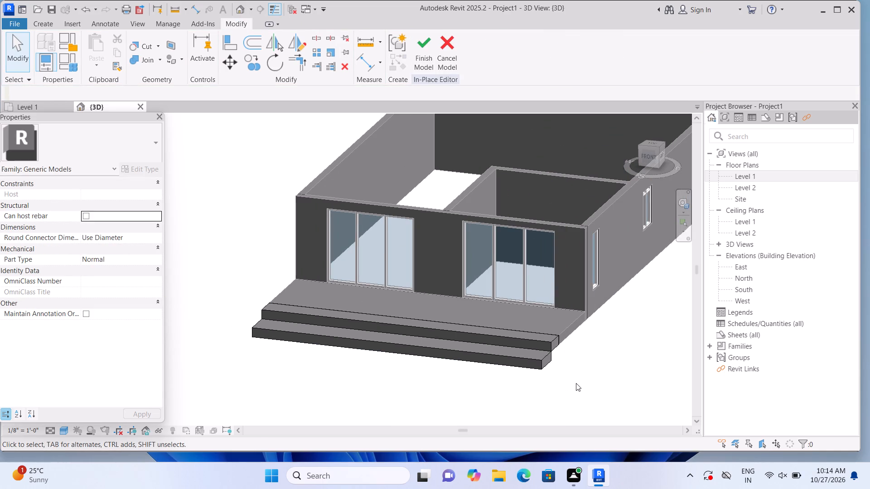
middle_click_drag(577, 386, 566, 393)
middle_click(536, 399)
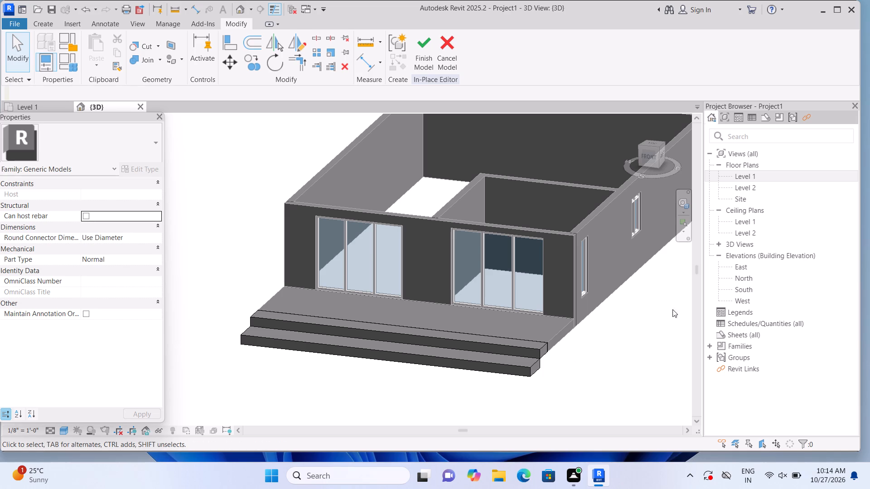
double_click(749, 177)
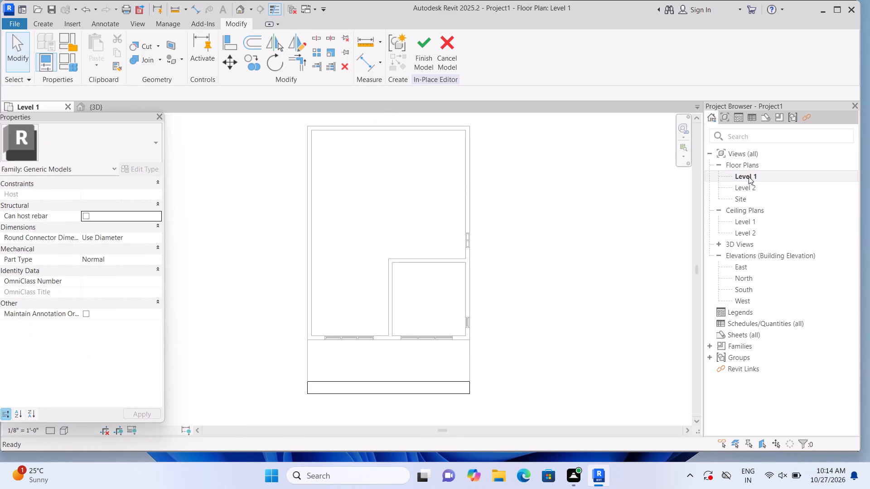
double_click(735, 267)
scroll(561, 313, "down", 1)
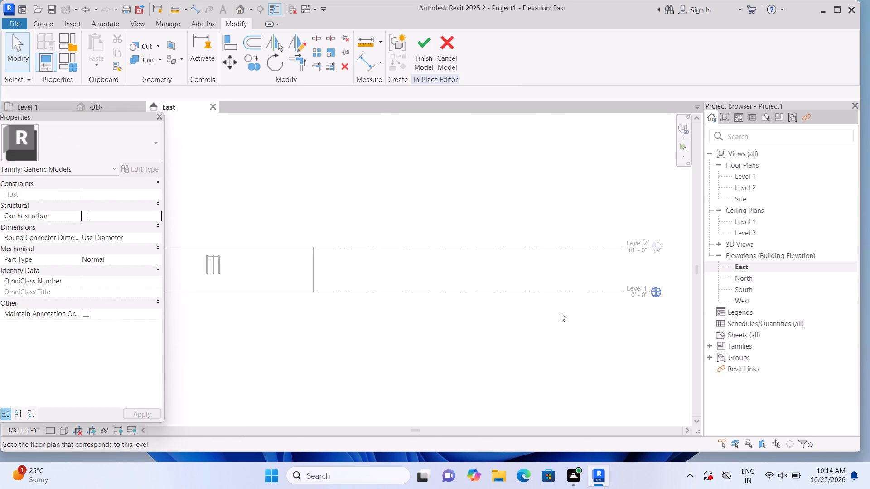
scroll(561, 313, "down", 3)
scroll(419, 357, "up", 2)
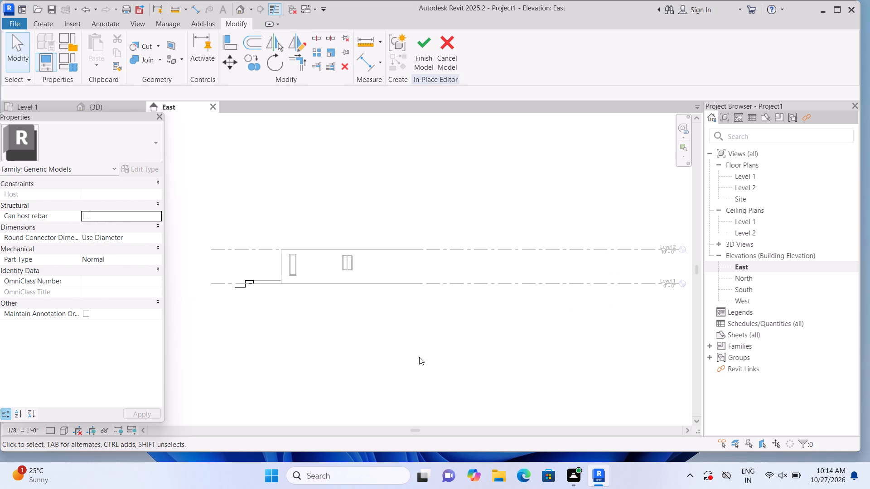
key("l")
key("l")
scroll(443, 331, "down", 1)
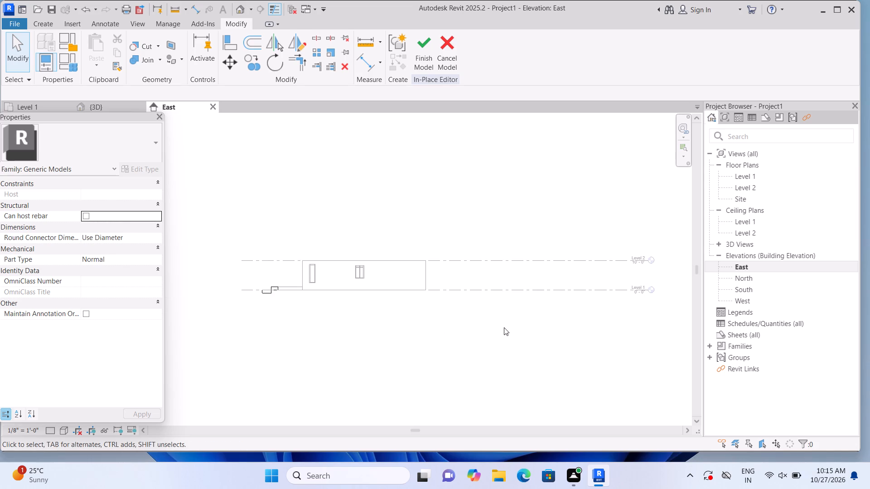
scroll(501, 323, "up", 1)
left_click(428, 66)
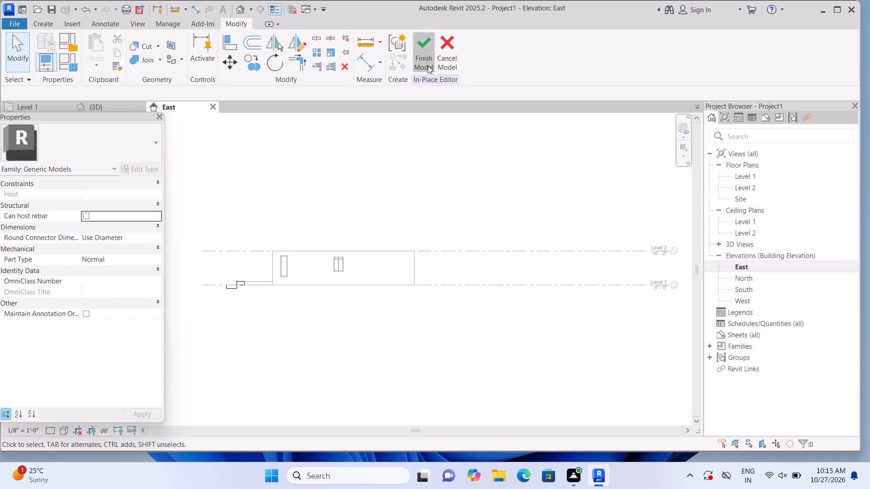
Draw a new level at elevation 20' 0", 10' 0" above Level 2, with both ends aligned to the existing levels.
type("ll")
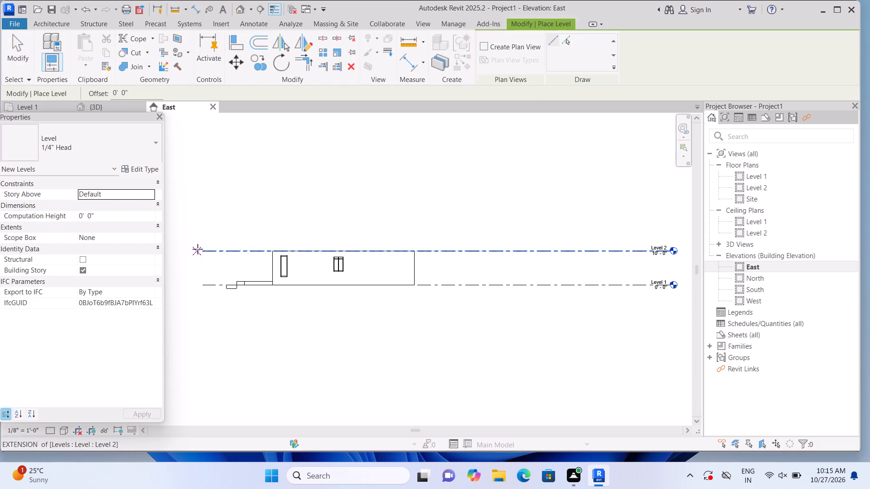
left_click(238, 217)
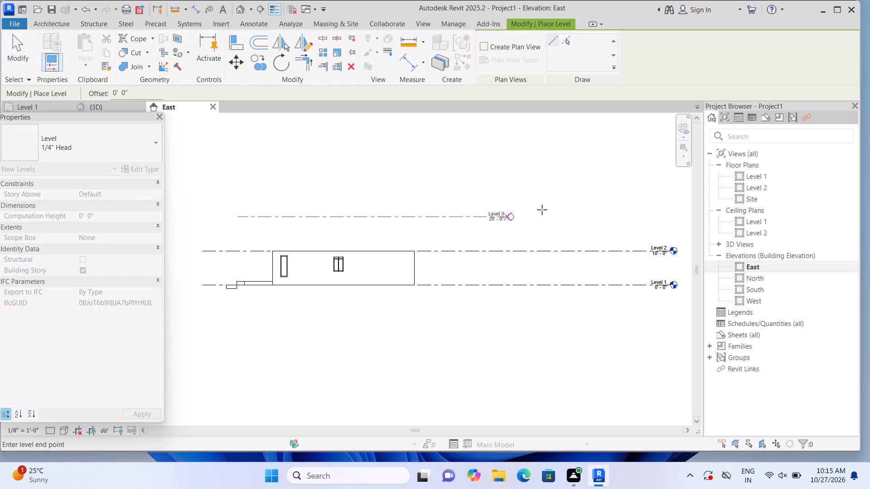
left_click(667, 216)
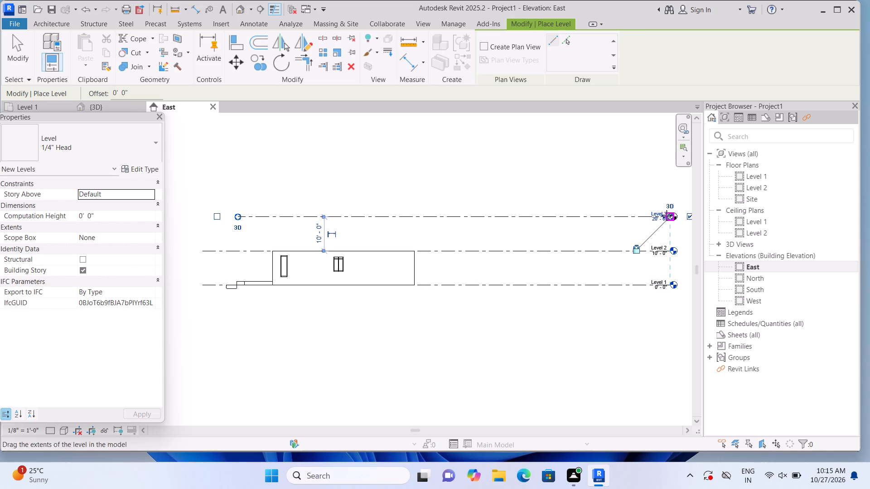
left_click_drag(237, 217, 204, 219)
left_click(204, 219)
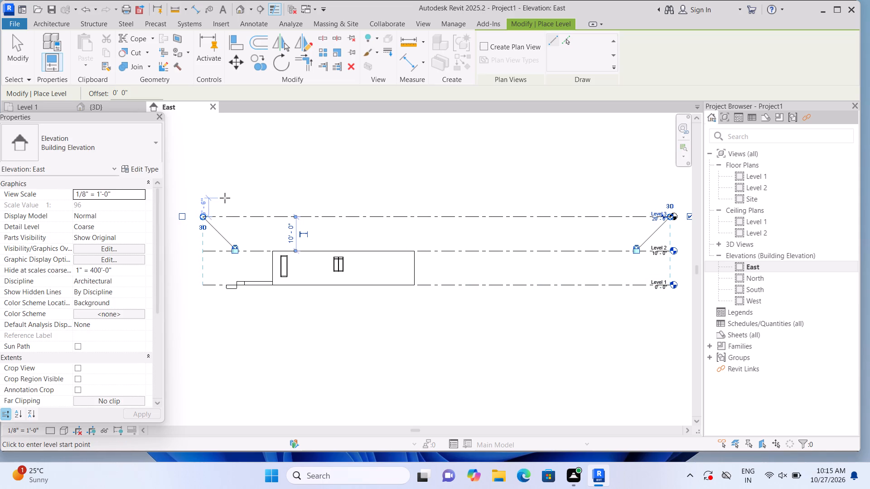
key("Escape")
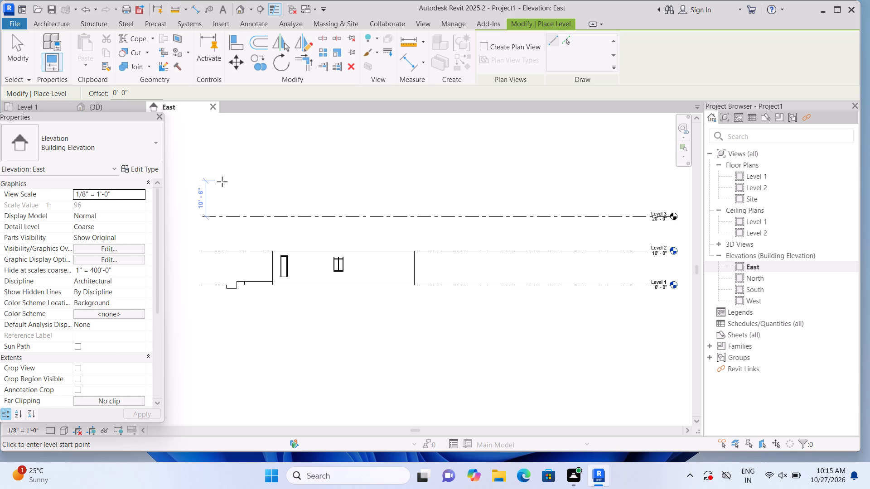
Draw another level at elevation 30' 0" and align both its ends with the levels below.
left_click(222, 182)
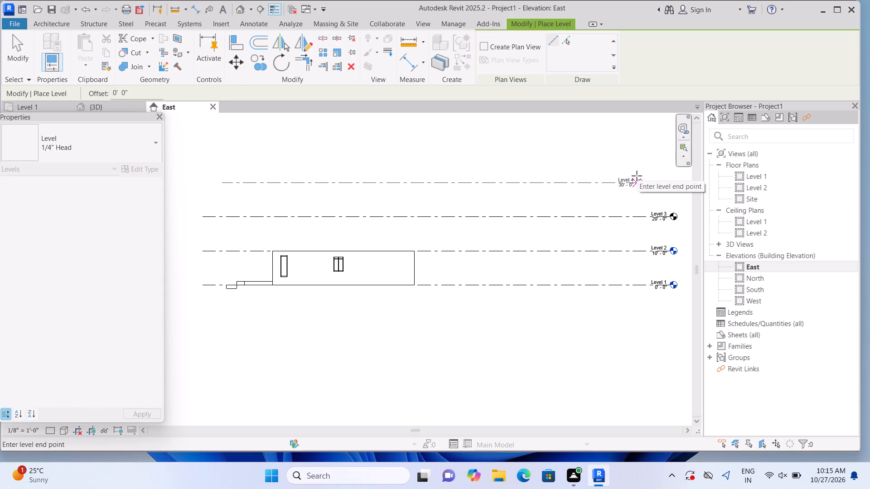
left_click(672, 180)
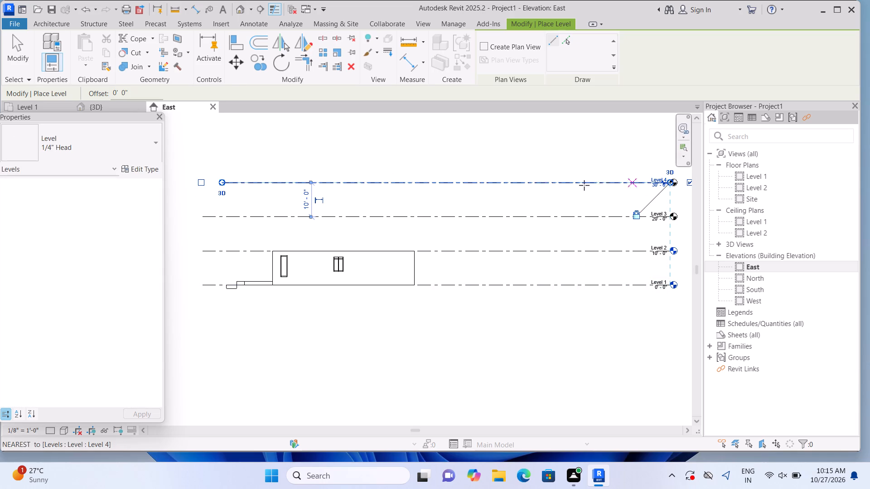
left_click_drag(221, 180, 208, 180)
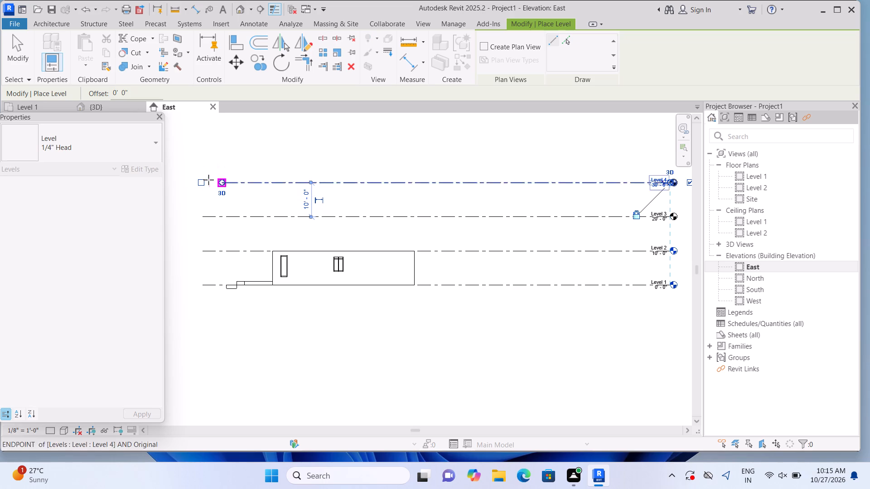
left_click_drag(208, 180, 206, 180)
key("Escape")
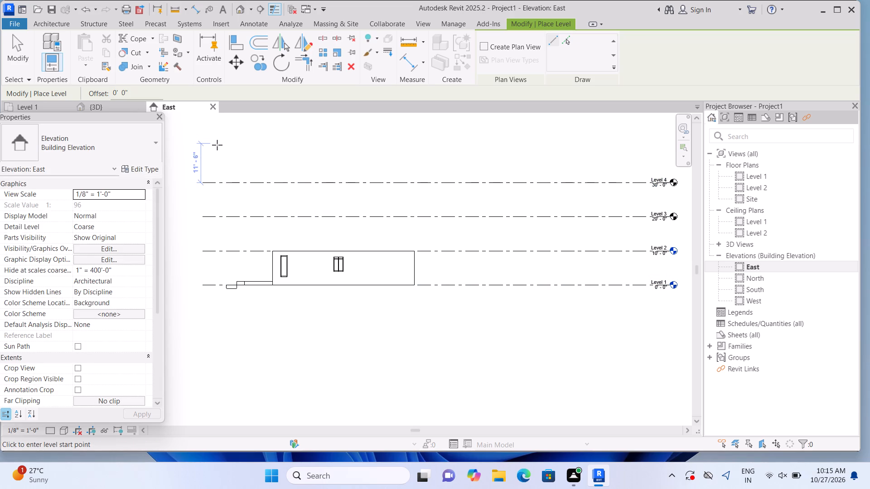
Draw a topmost level at elevation 40' 0" and align both its ends with the levels below.
left_click(217, 148)
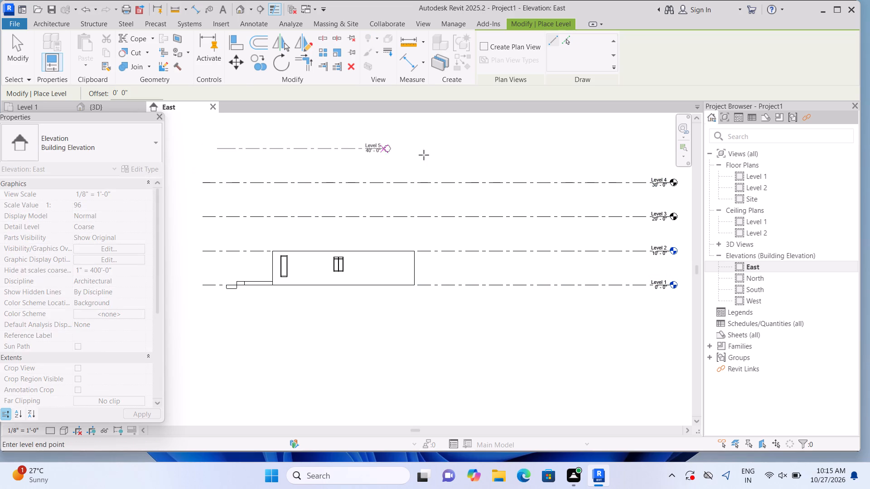
middle_click_drag(606, 143, 588, 172)
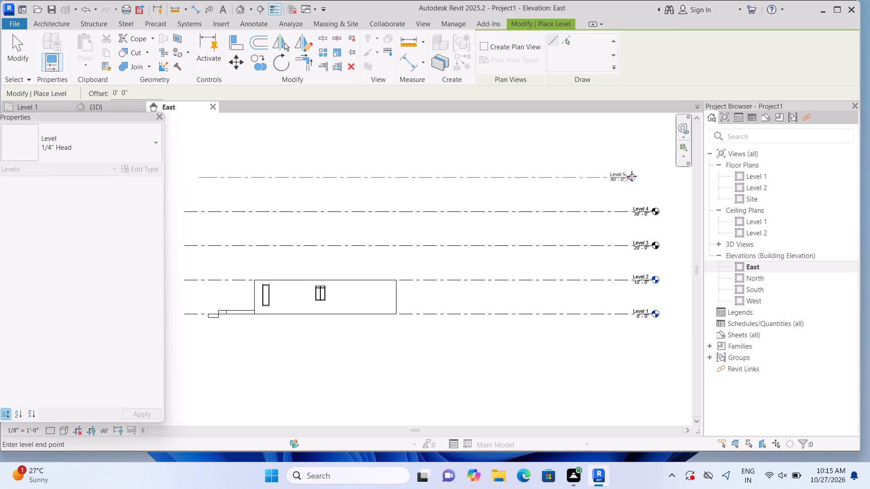
left_click(651, 182)
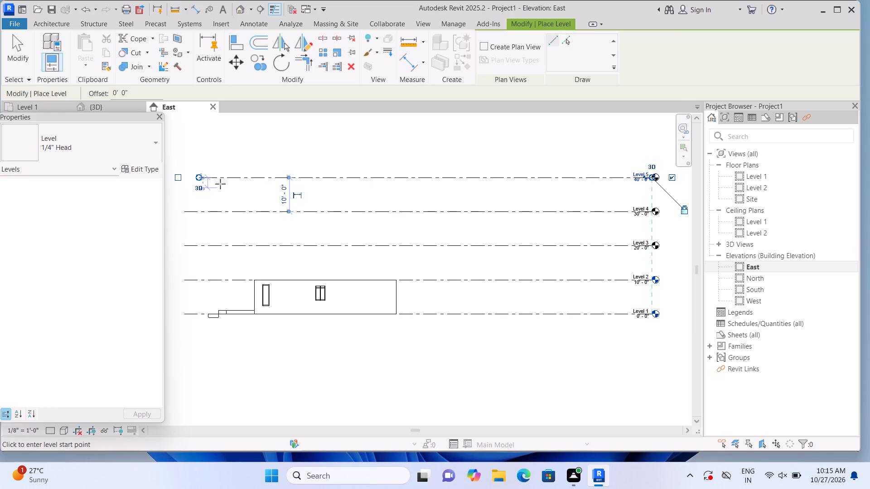
left_click_drag(198, 175, 193, 176)
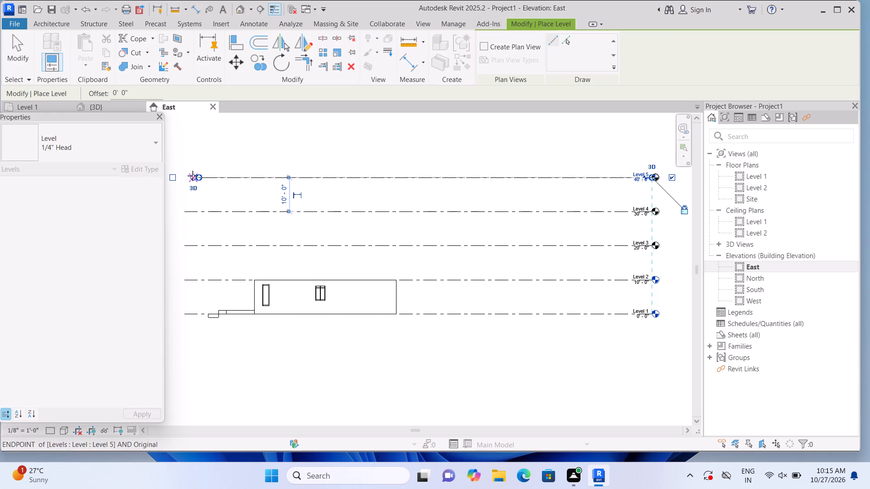
left_click_drag(193, 176, 188, 175)
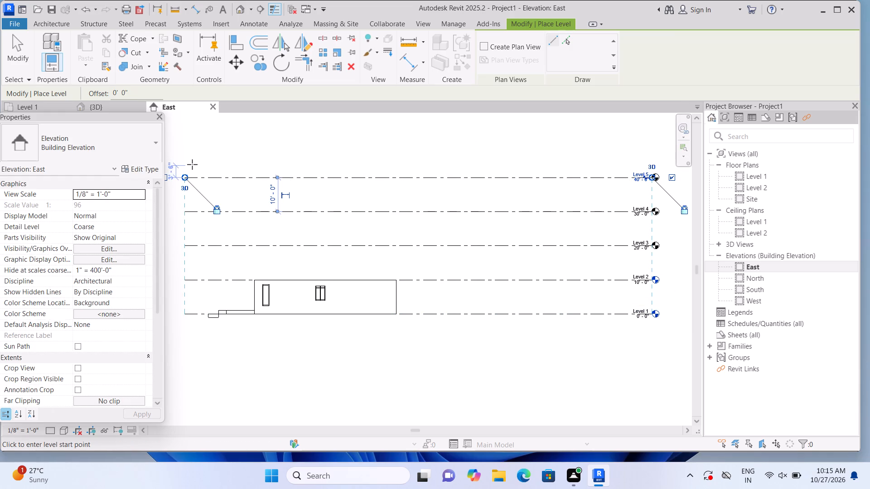
key("Escape")
scroll(342, 164, "down", 1)
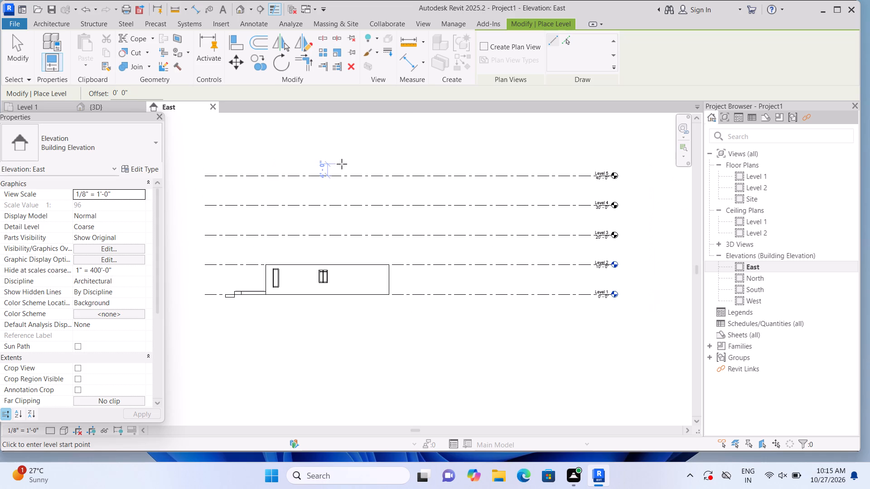
Enable plan view creation for new levels and leave the Level command.
left_click(484, 46)
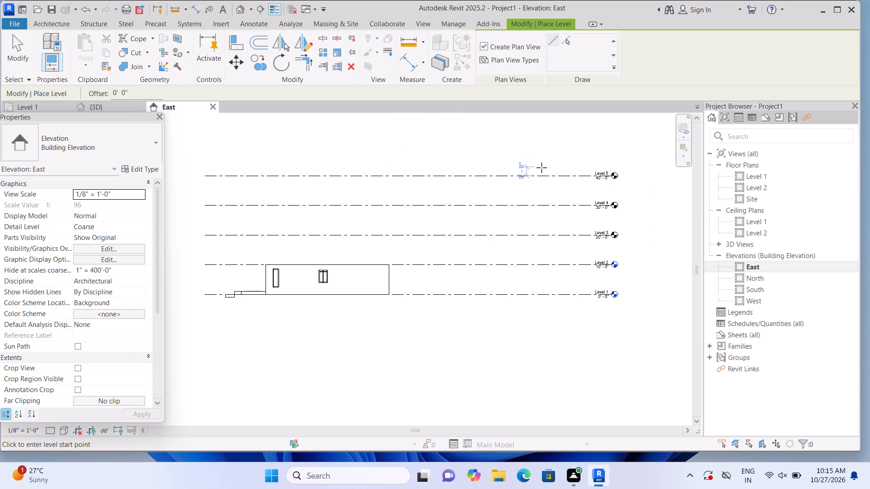
key("Escape")
scroll(541, 168, "down", 2)
scroll(542, 168, "up", 2)
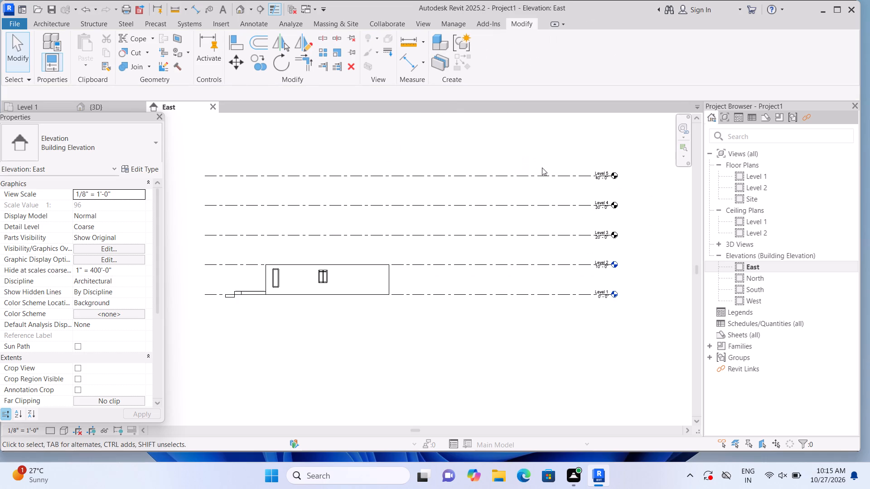
Delete the three upper levels at elevations 20' 0", 30' 0" and 40' 0", keeping Level 1 and Level 2.
left_click(531, 235)
key("Delete")
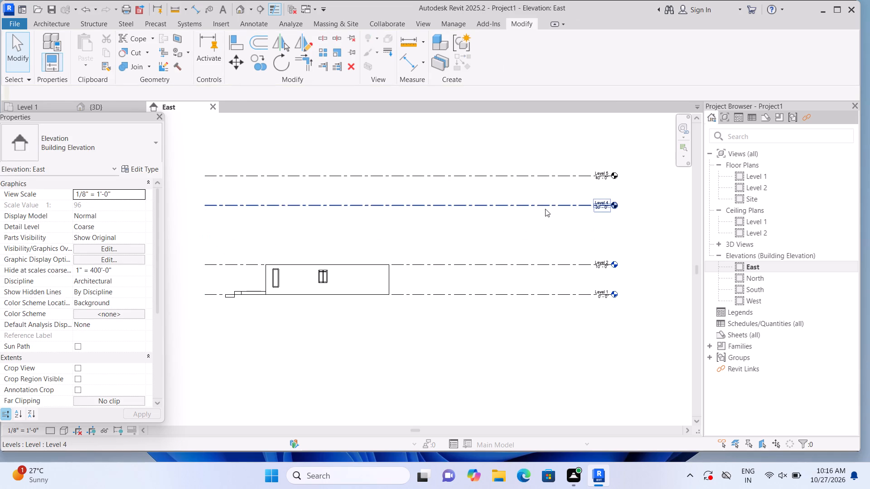
left_click(545, 209)
key("Delete")
left_click(547, 177)
key("Delete")
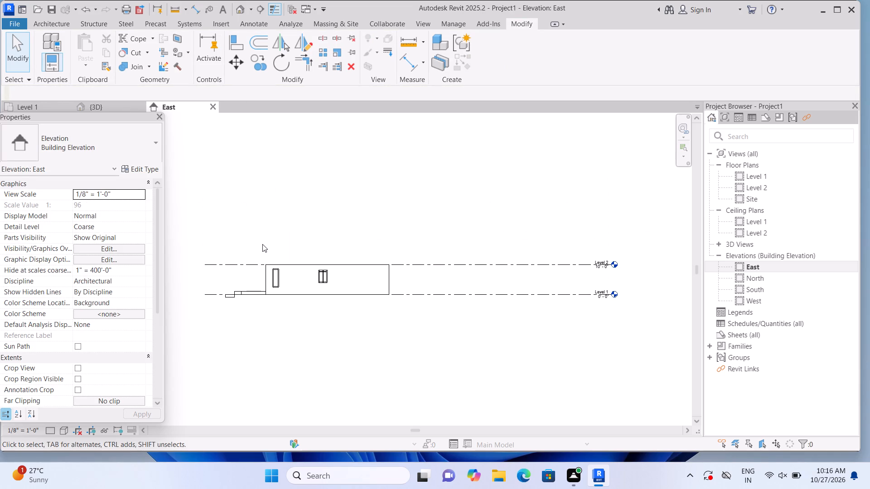
Draw a new level at elevation 20' 0" with plan view creation on, its head aligned with the levels below, and leave the Level command.
type("ll")
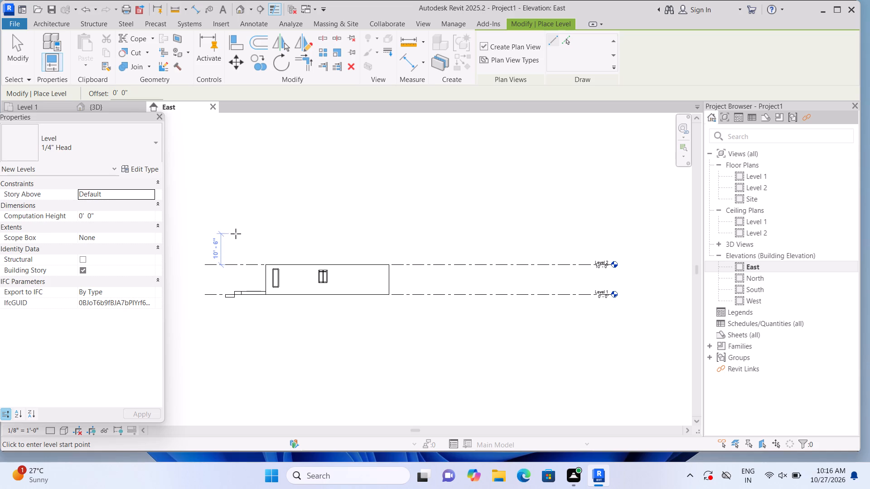
left_click(236, 235)
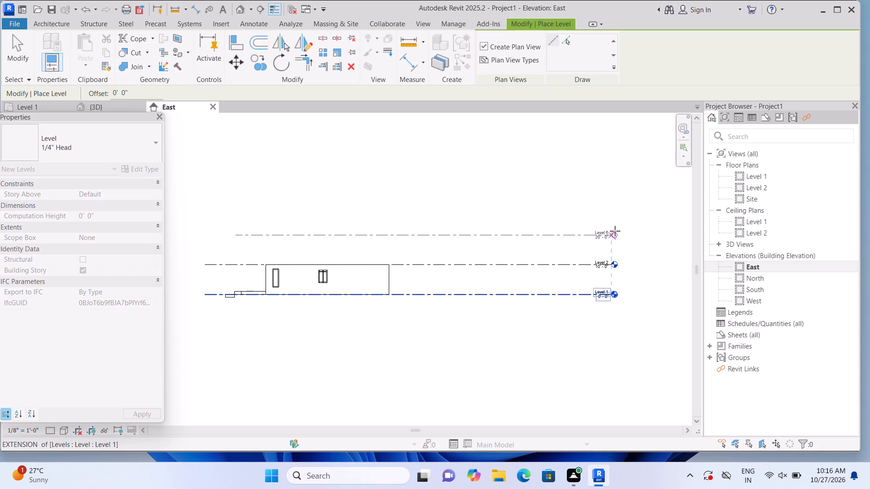
left_click(615, 231)
scroll(613, 224, "up", 2)
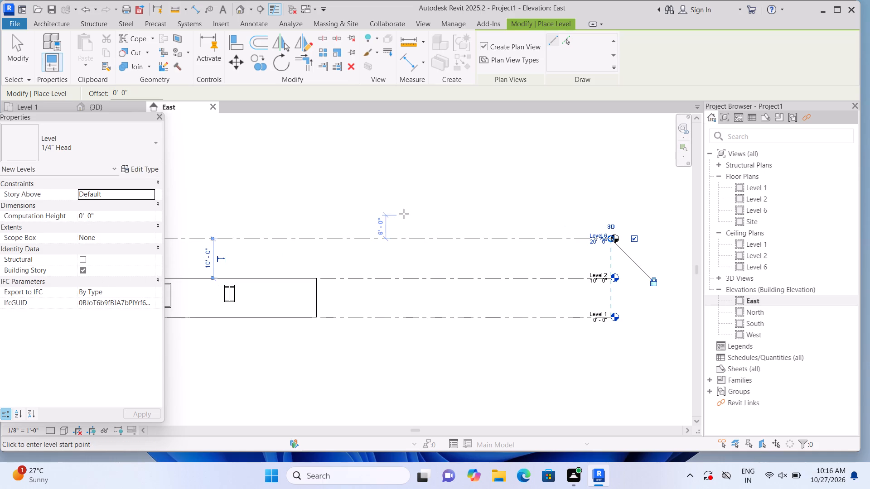
key("Escape")
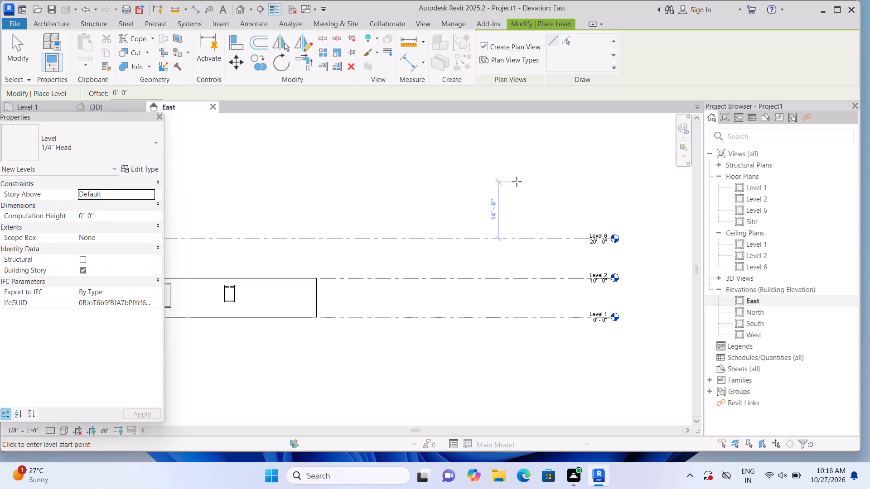
key("Escape")
Add an elbow to the head of the 20' 0" level in the East elevation.
left_click(601, 234)
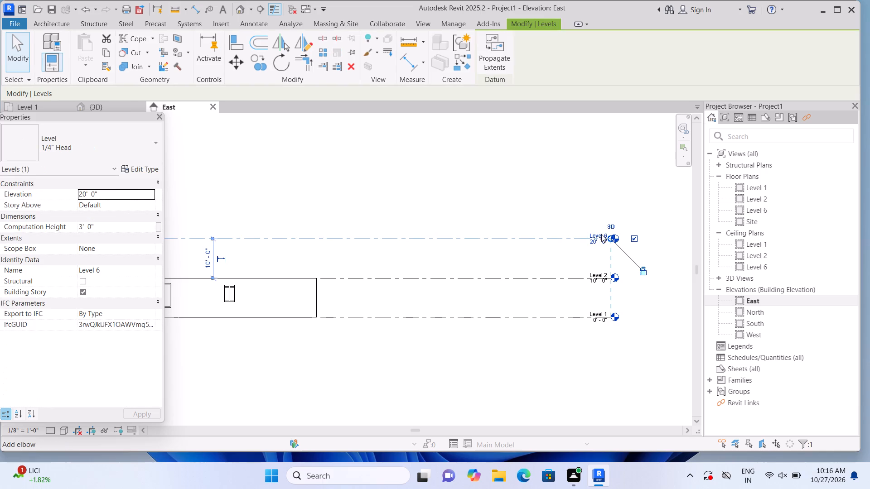
left_click(604, 234)
scroll(605, 247, "up", 2)
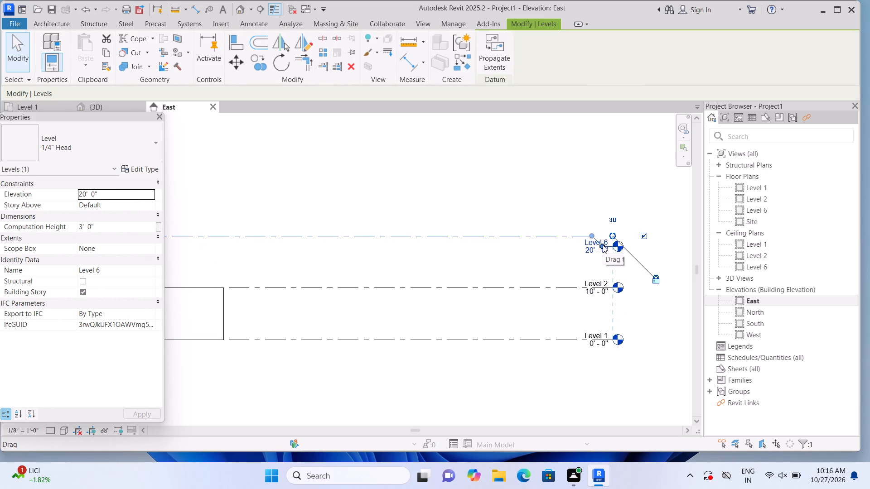
scroll(603, 245, "up", 3)
left_click(608, 240)
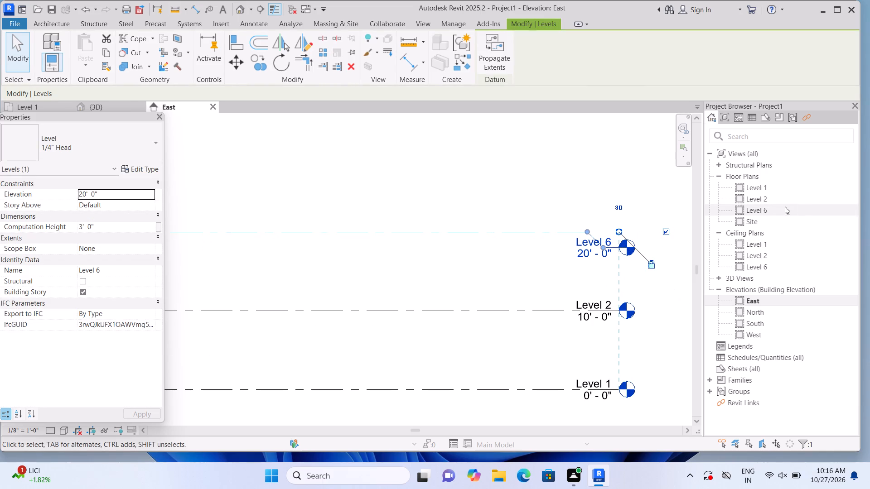
Open the Level 2 floor plan.
left_click(767, 196)
triple_click(767, 196)
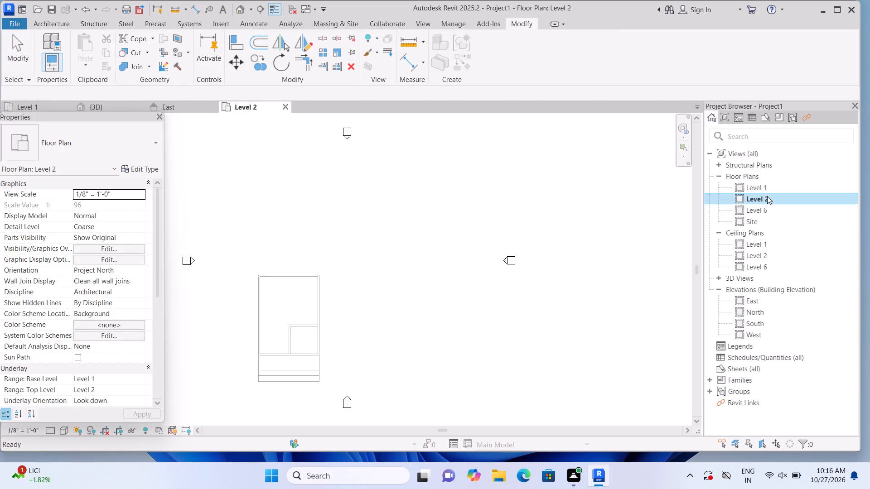
triple_click(773, 195)
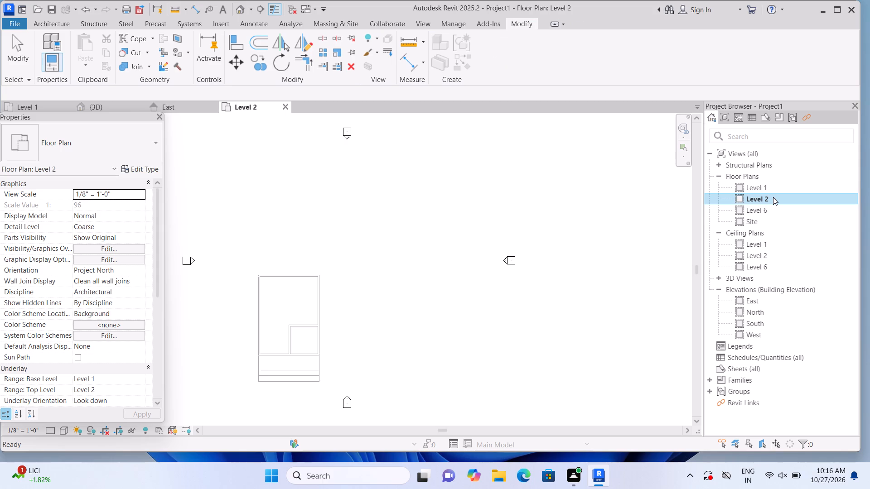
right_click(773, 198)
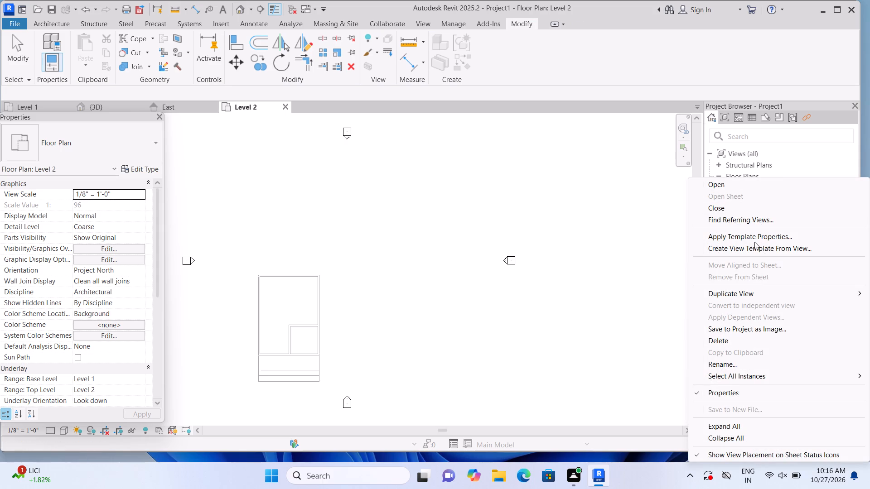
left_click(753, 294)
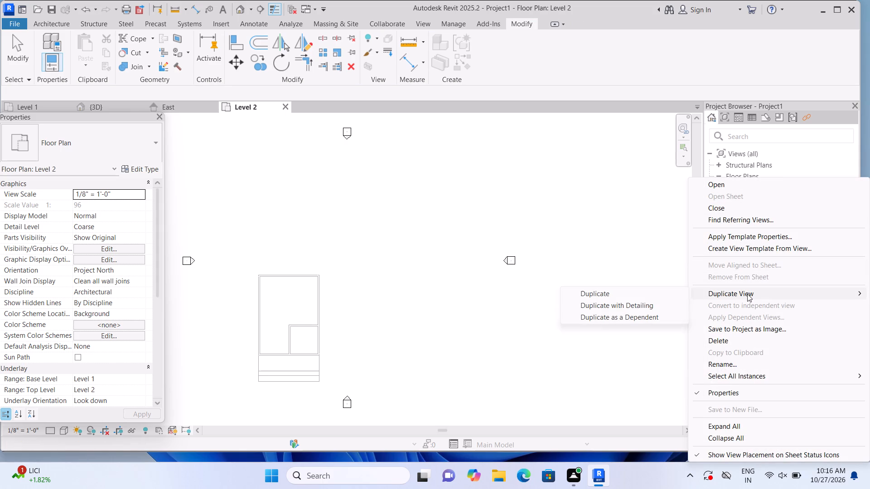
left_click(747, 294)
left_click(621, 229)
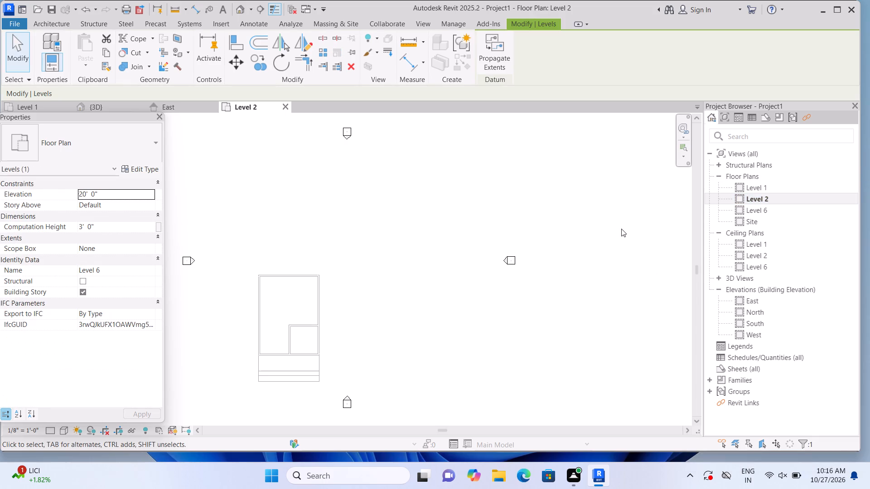
Examine the building outline in the Level 2 plan, and open the Level 6 and Level 1 floor plans for comparison.
scroll(277, 313, "up", 2)
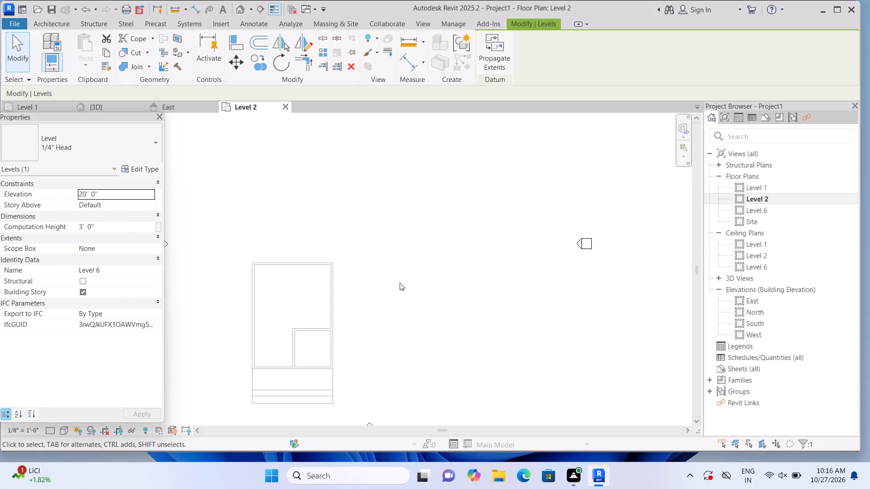
middle_click_drag(400, 280, 454, 185)
scroll(408, 165, "up", 5)
scroll(398, 164, "down", 4)
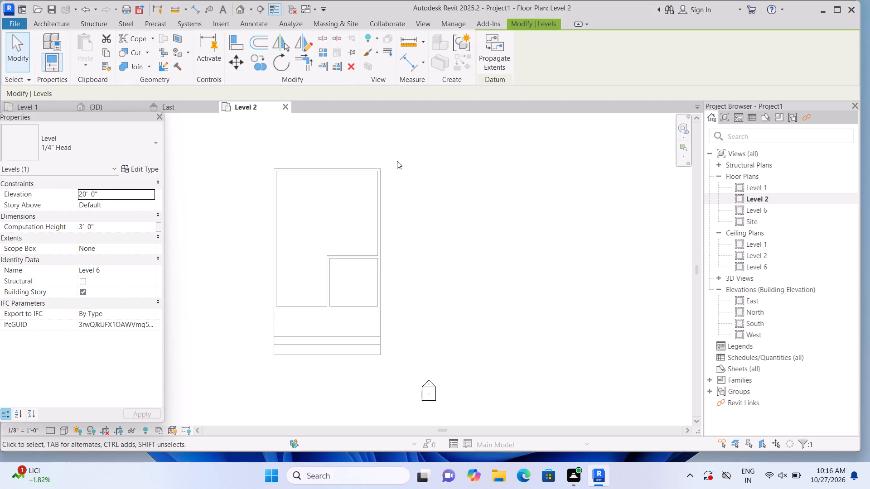
scroll(397, 161, "down", 2)
scroll(417, 161, "up", 2)
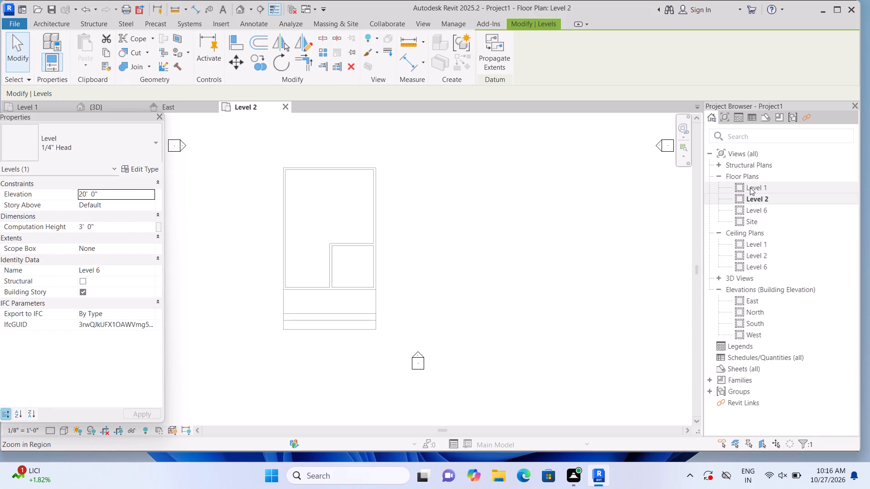
double_click(739, 210)
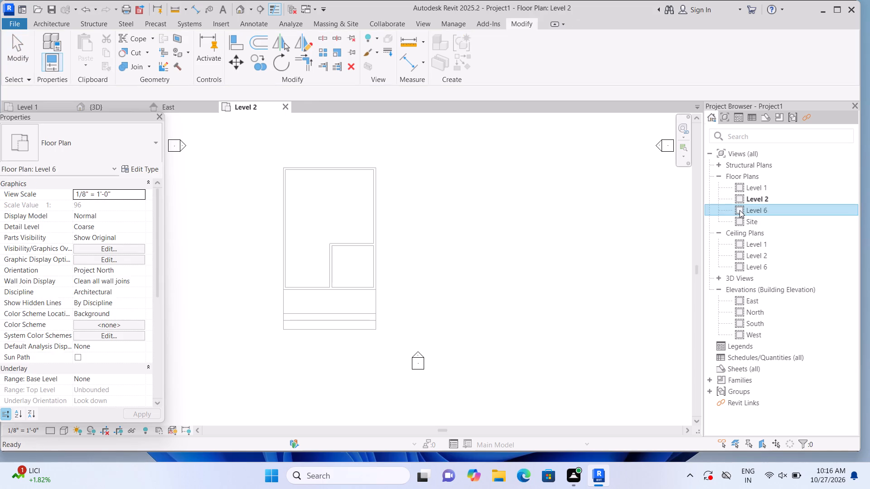
triple_click(740, 184)
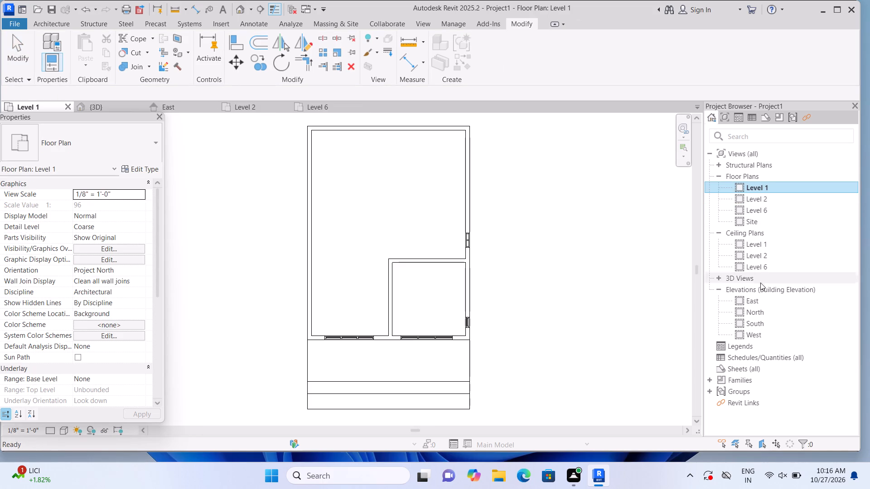
In the East elevation, rename the 20' 0" level as Level 3.
double_click(740, 299)
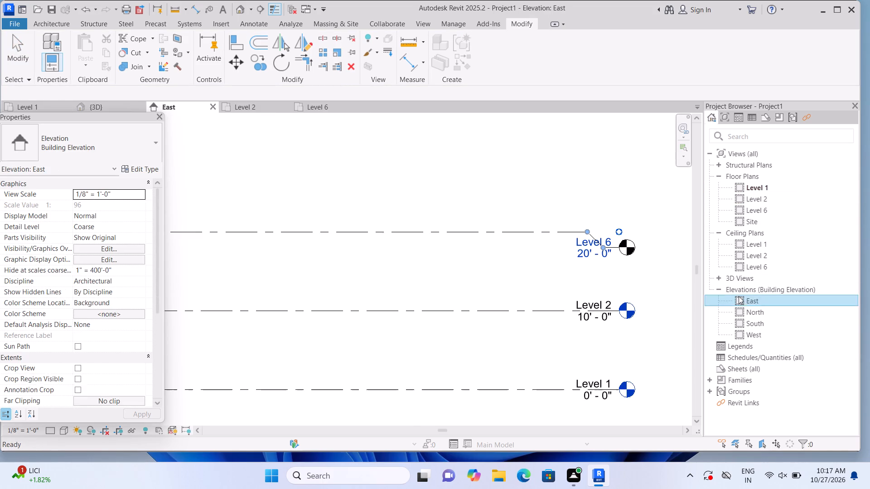
left_click(593, 242)
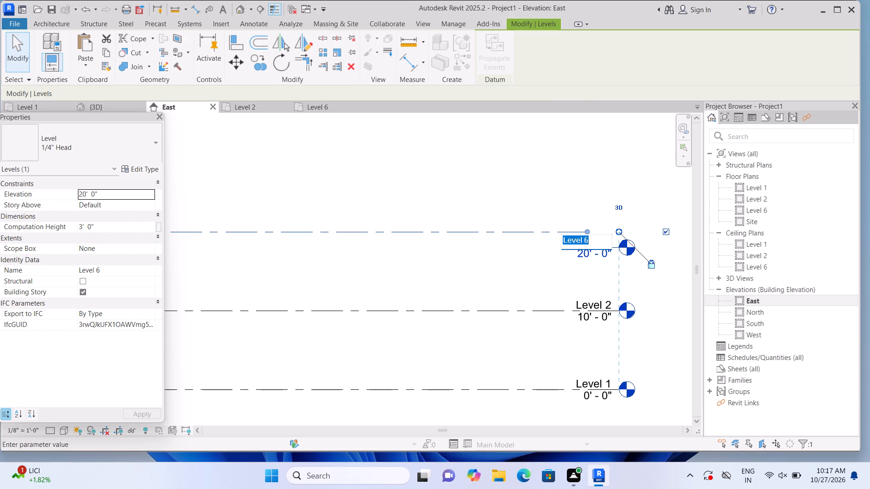
key("BackSpace")
type("le")
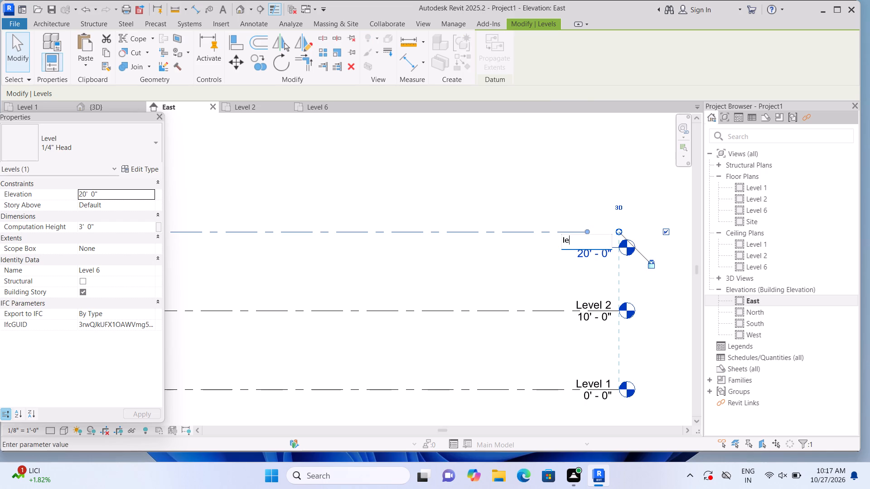
key("Delete")
key("Delete")
key("BackSpace")
key("BackSpace")
type("LEVE")
key("l")
key("BackSpace")
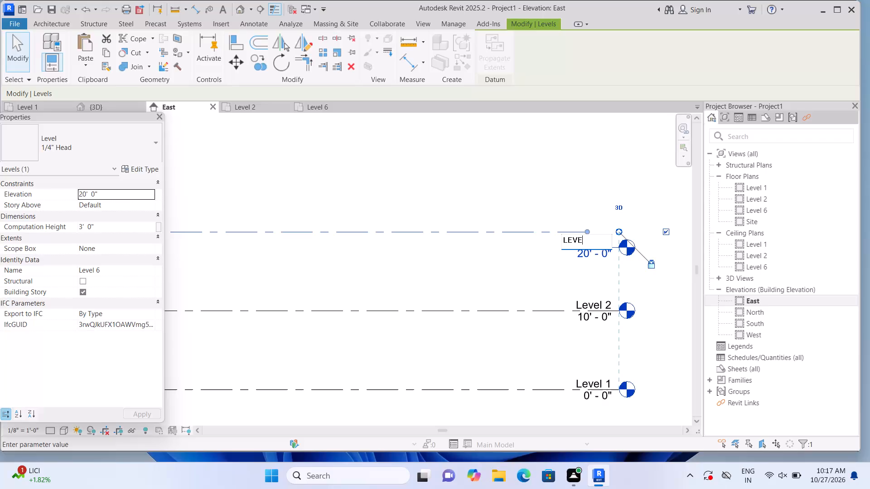
key("BackSpace")
key("BackSpace")
key("BackSpace")
type("evel")
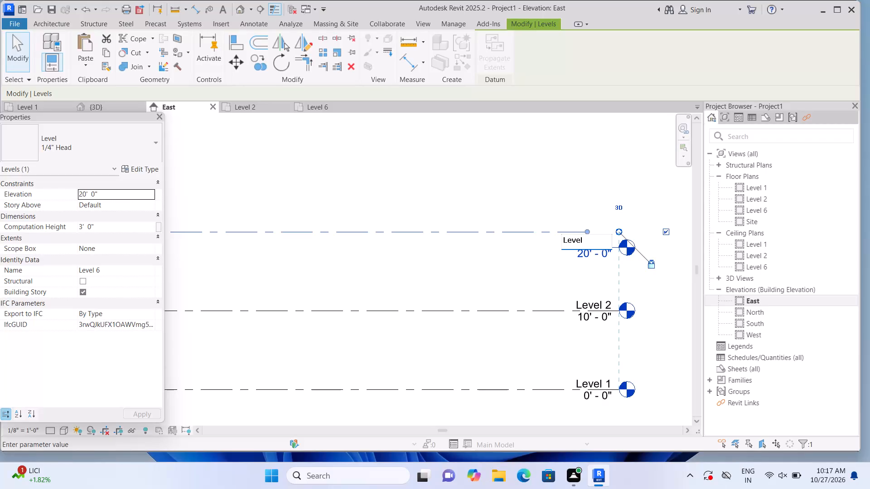
key("space")
key("3")
key("Return")
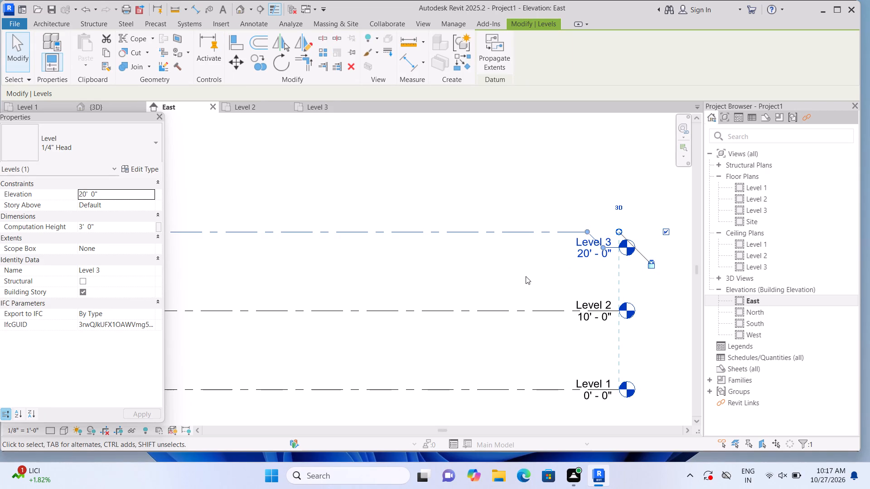
Extend the end of Level 3 opposite its head to align with the ends of Levels 1 and 2.
scroll(526, 276, "down", 7)
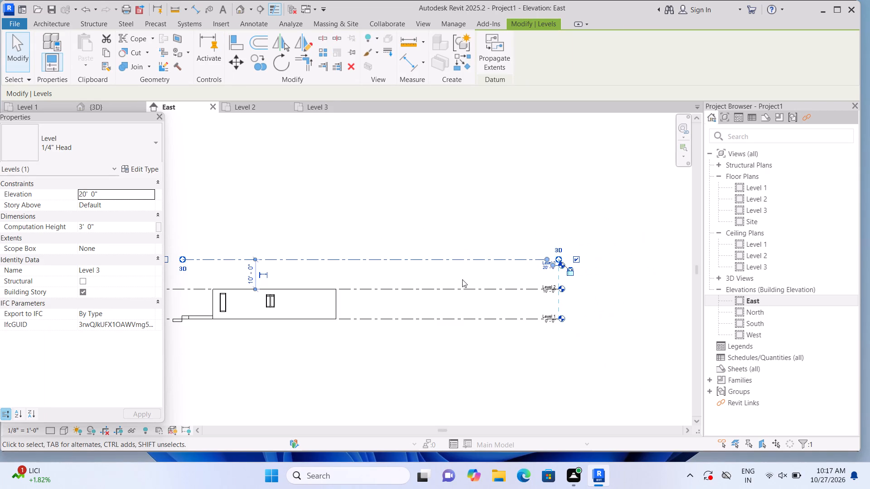
left_click(435, 199)
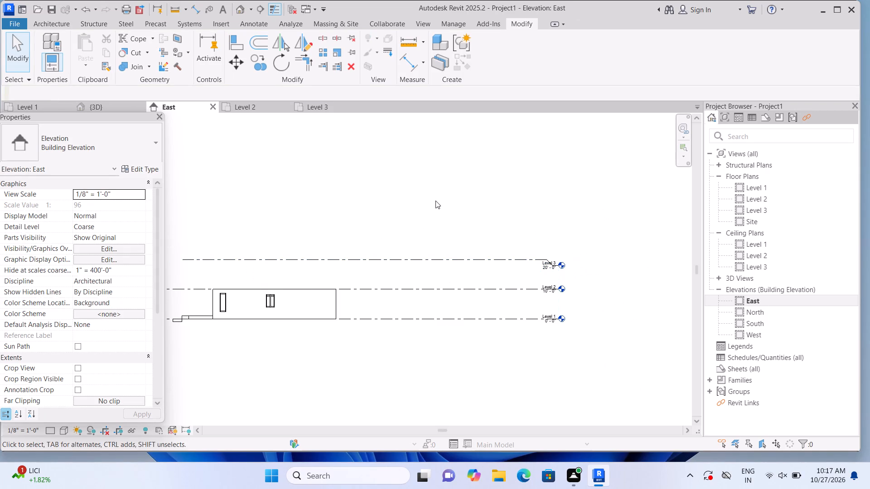
middle_click_drag(441, 206, 522, 197)
scroll(362, 257, "up", 1)
left_click(345, 252)
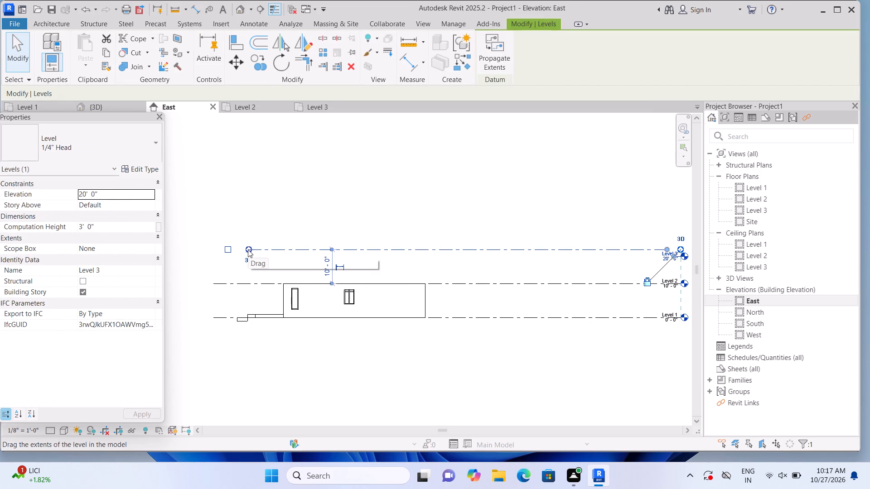
left_click_drag(250, 248, 217, 254)
left_click(217, 254)
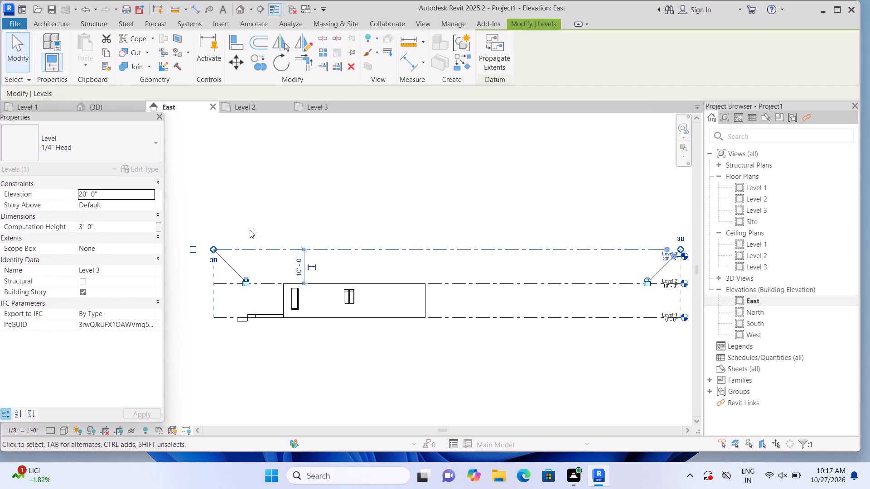
key("Escape")
middle_click_drag(417, 221, 362, 212)
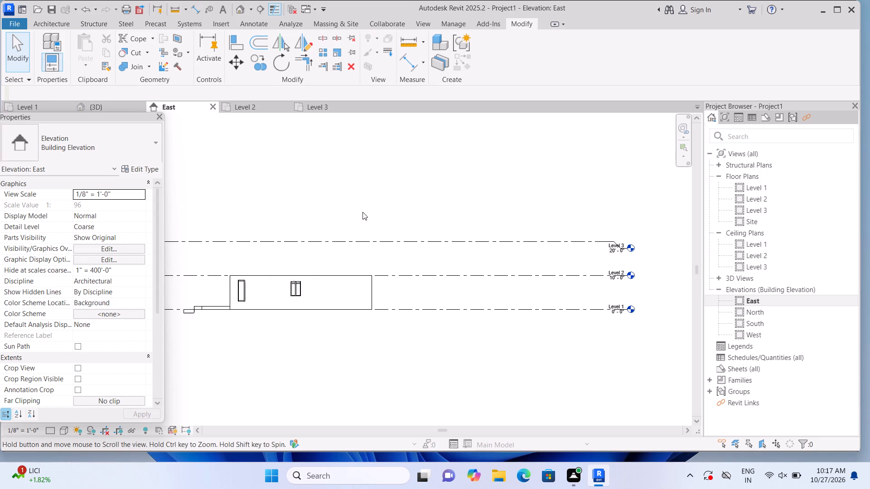
Draw a level 10' above Level 3 at 30' 0" and extend its end opposite the head in line with the lower levels.
middle_click_drag(403, 210, 419, 208)
scroll(425, 197, "down", 1)
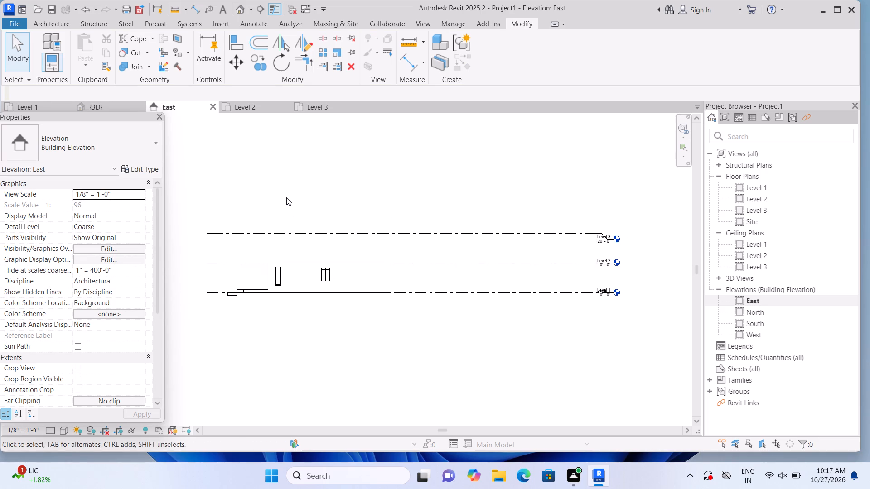
key("l")
key("l")
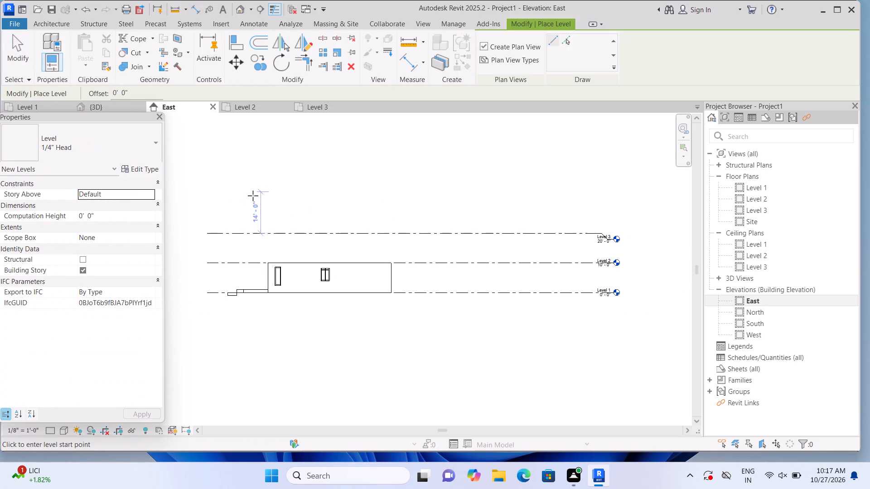
left_click(227, 204)
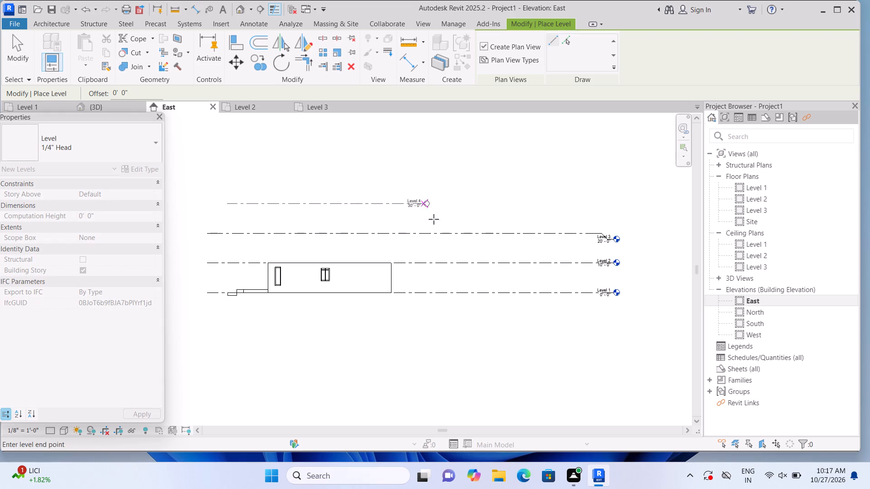
left_click(613, 217)
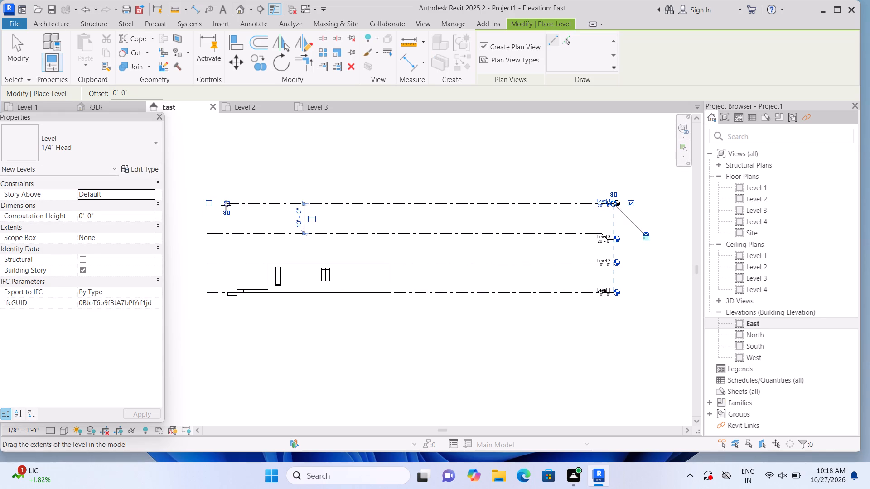
left_click_drag(226, 202, 224, 203)
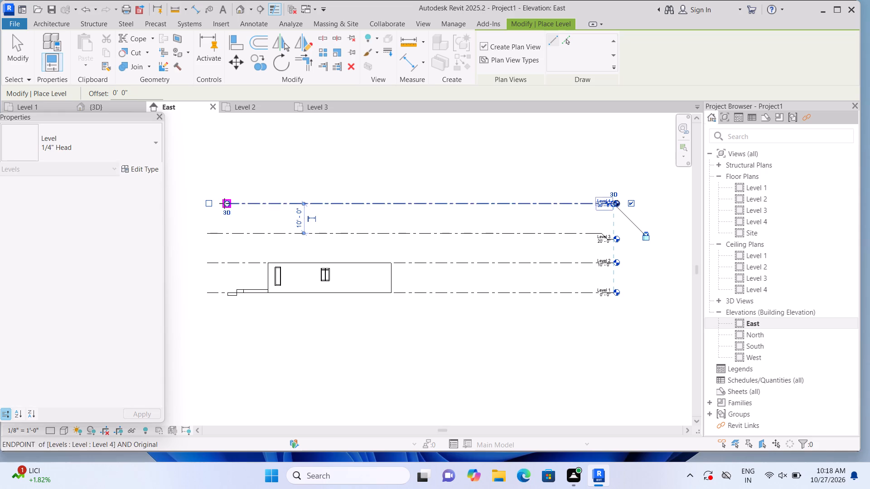
left_click_drag(224, 203, 204, 210)
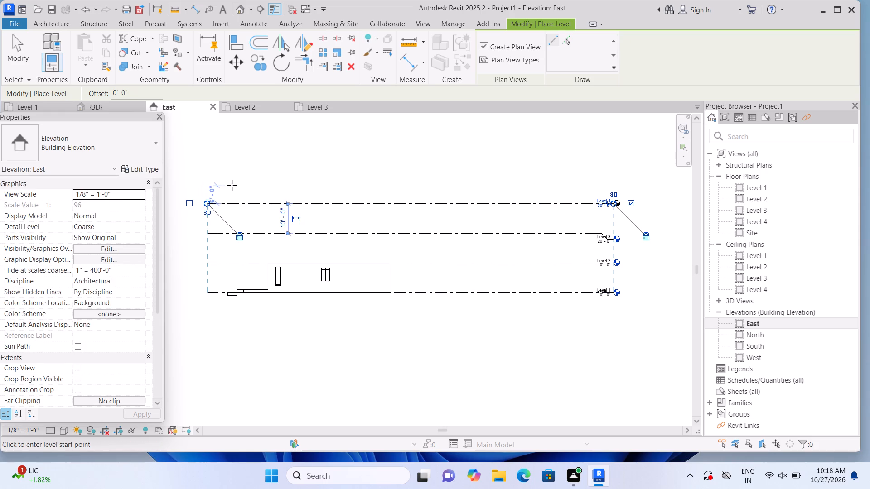
key("Escape")
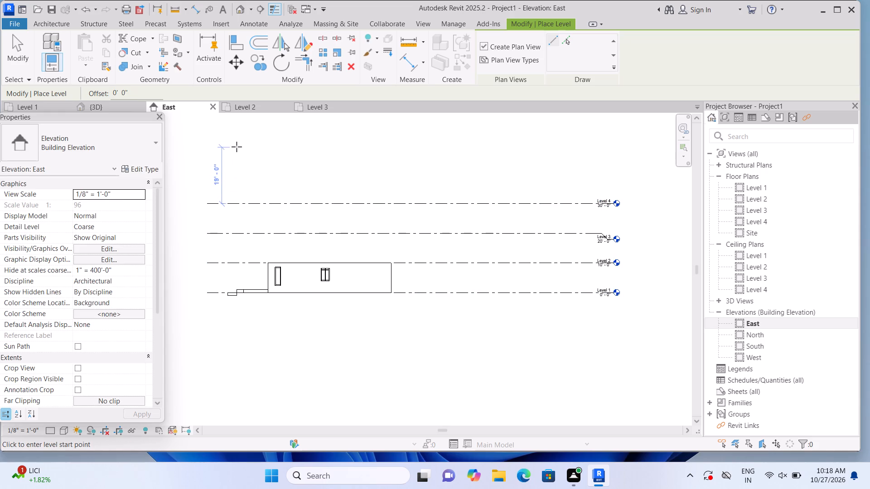
Draw another level at 40' 0", its head aligned with the levels below, and extend its opposite end outward.
left_click(230, 174)
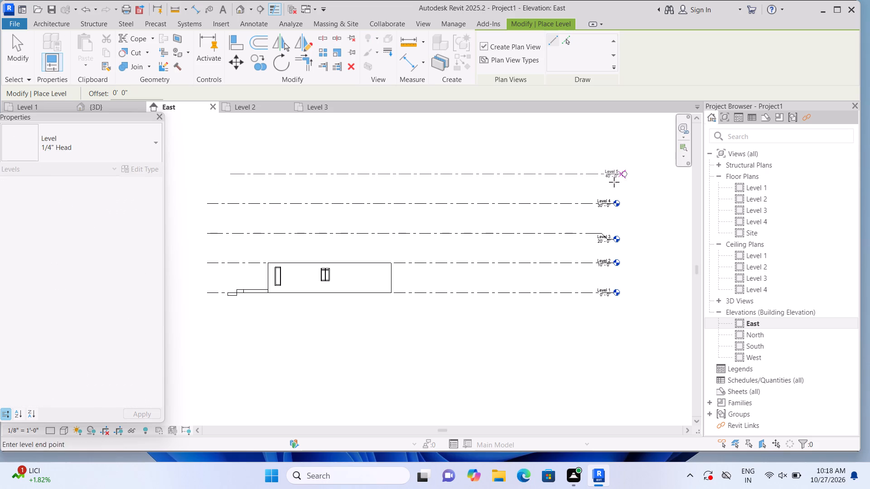
left_click(614, 182)
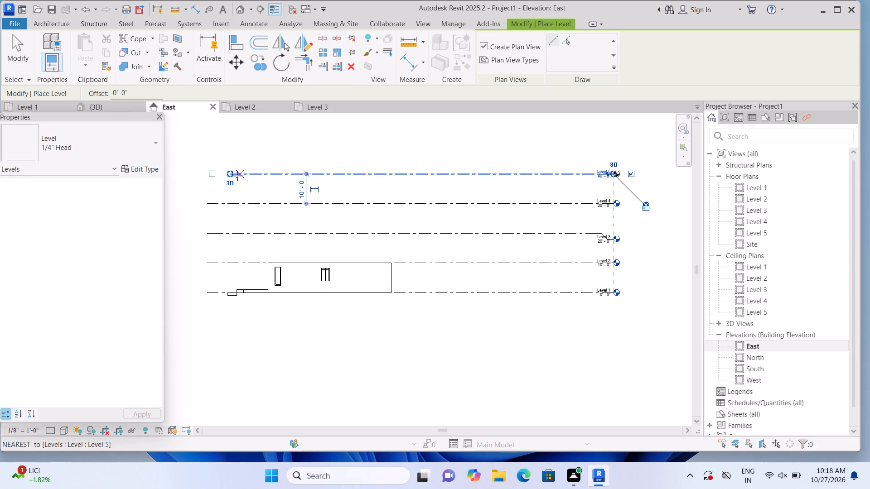
left_click_drag(228, 174, 201, 177)
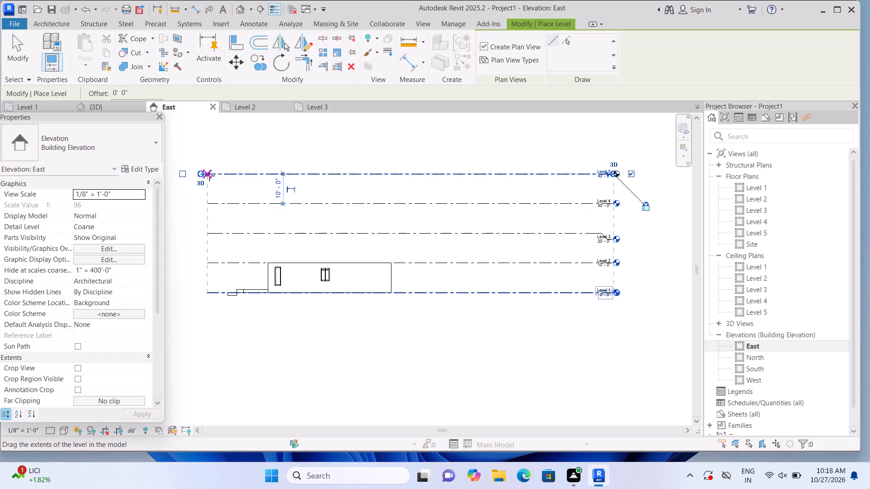
key("Escape")
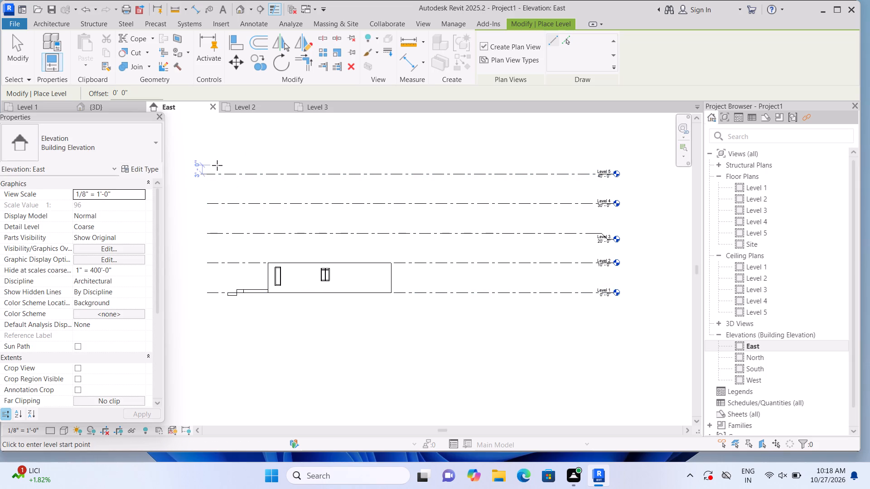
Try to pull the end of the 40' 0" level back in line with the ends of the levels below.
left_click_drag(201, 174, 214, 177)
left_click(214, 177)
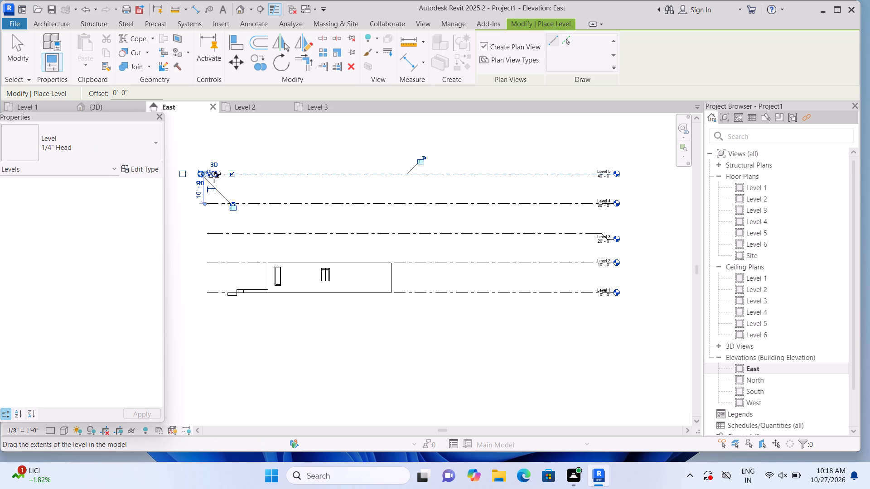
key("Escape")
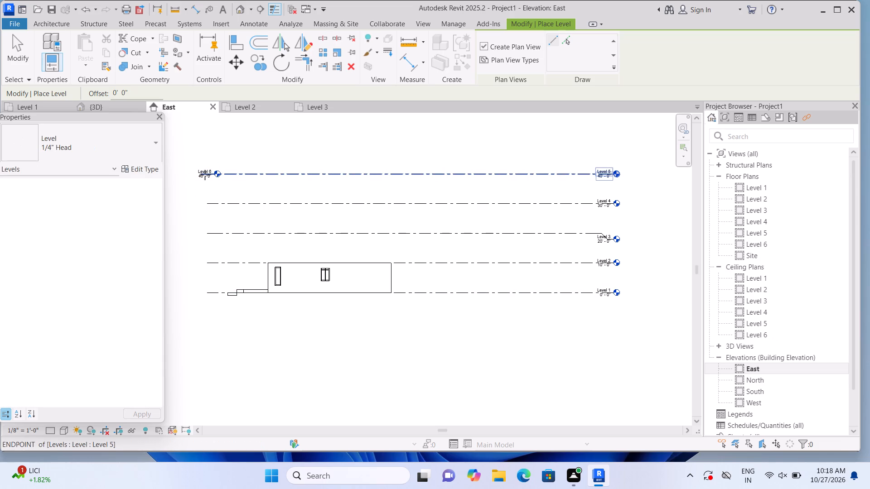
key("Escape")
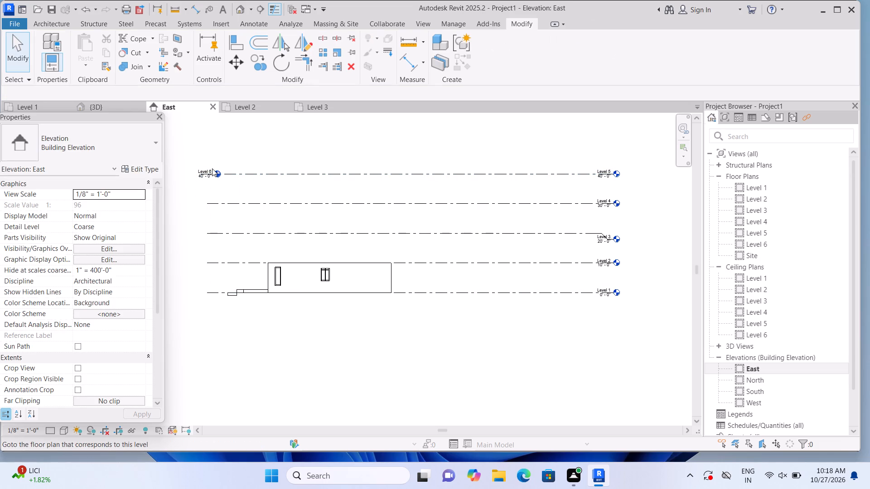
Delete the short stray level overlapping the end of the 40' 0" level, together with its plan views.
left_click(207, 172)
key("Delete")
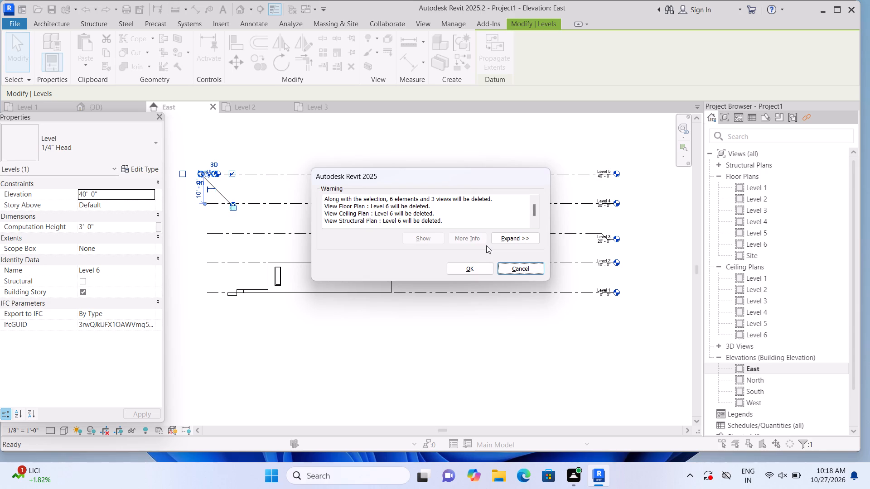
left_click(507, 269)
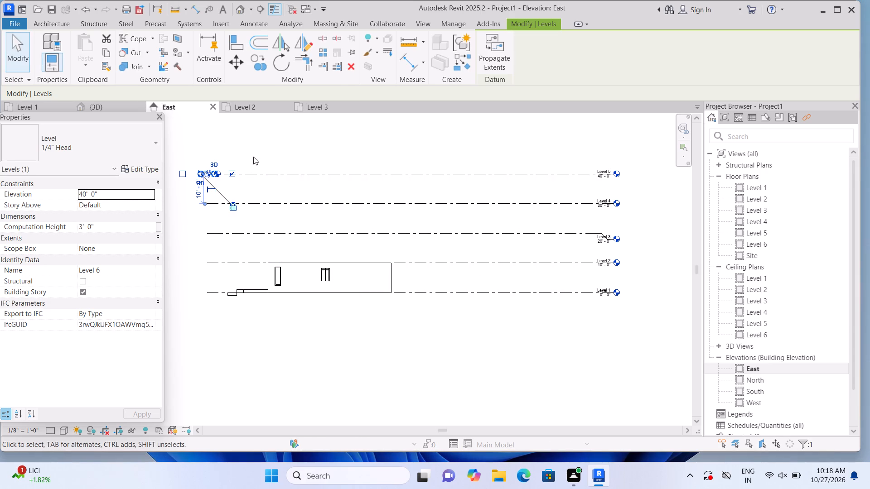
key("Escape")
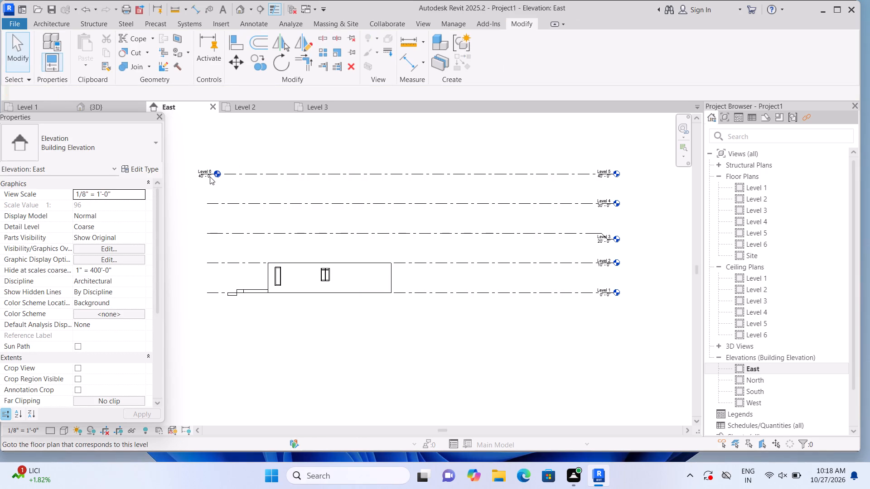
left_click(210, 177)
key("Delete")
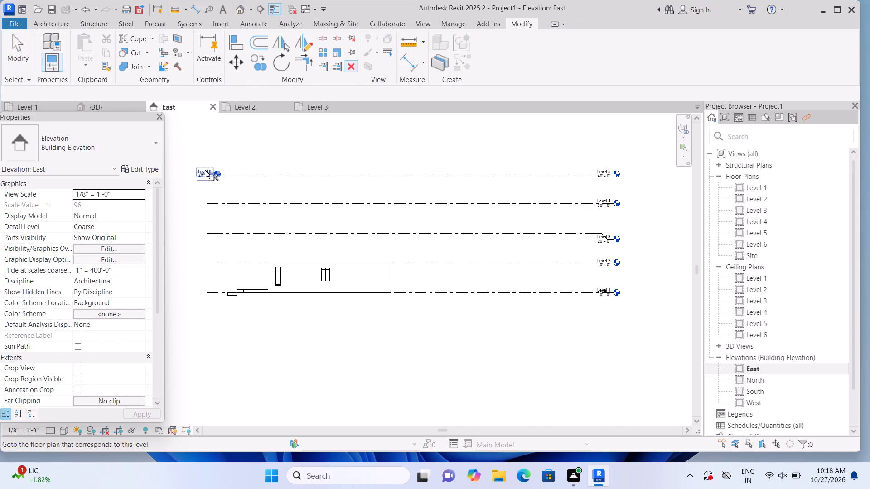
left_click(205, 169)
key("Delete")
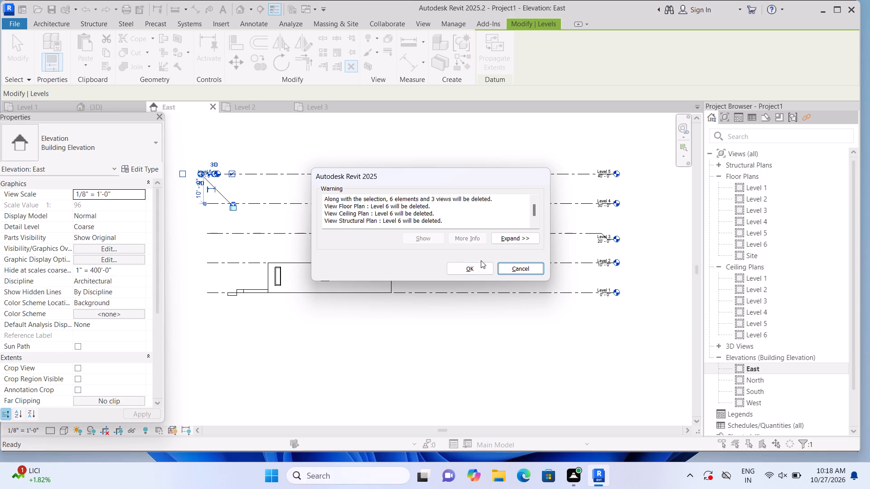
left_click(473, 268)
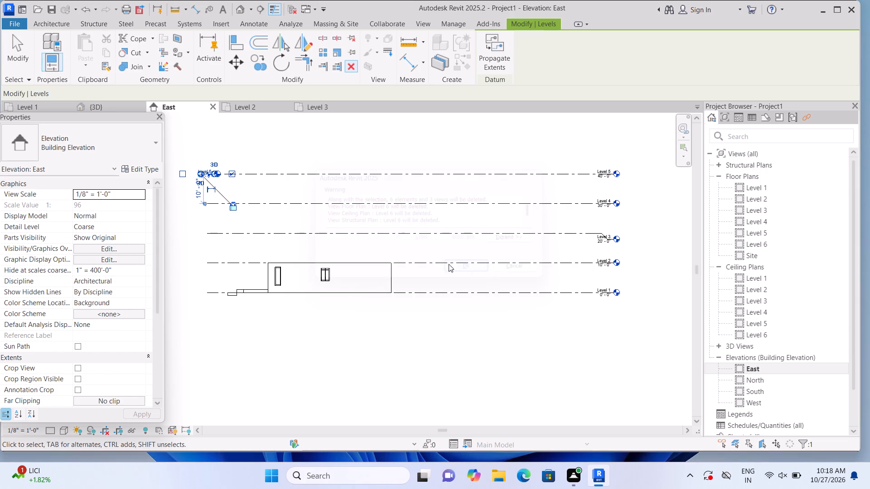
Align the end of the 40' 0" level opposite its head with the ends of the lower levels.
left_click(209, 170)
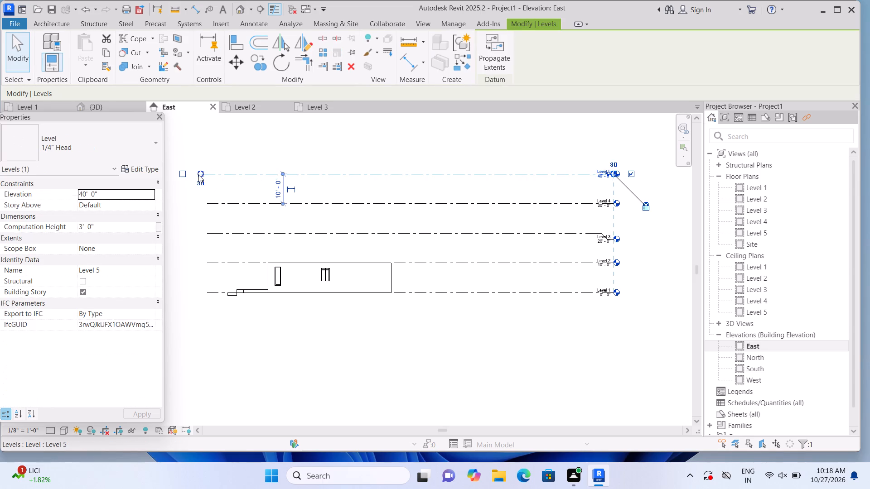
left_click_drag(198, 171, 215, 178)
left_click(215, 178)
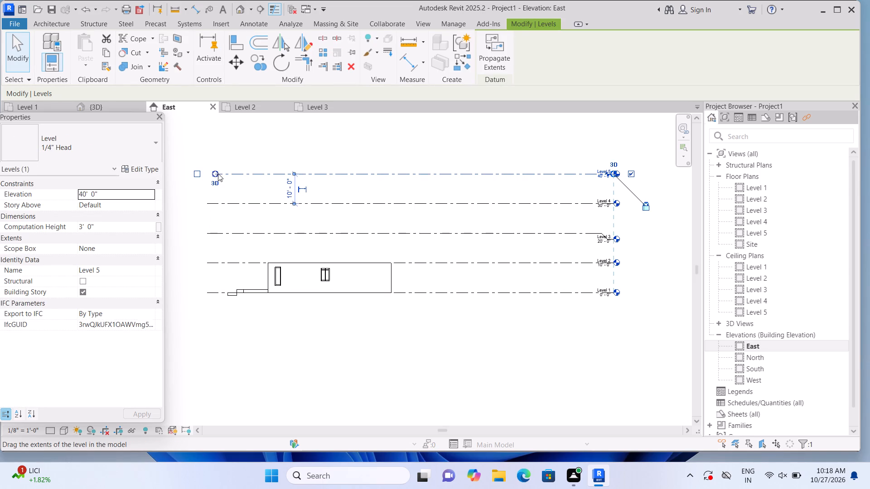
left_click_drag(213, 173, 207, 175)
left_click(207, 175)
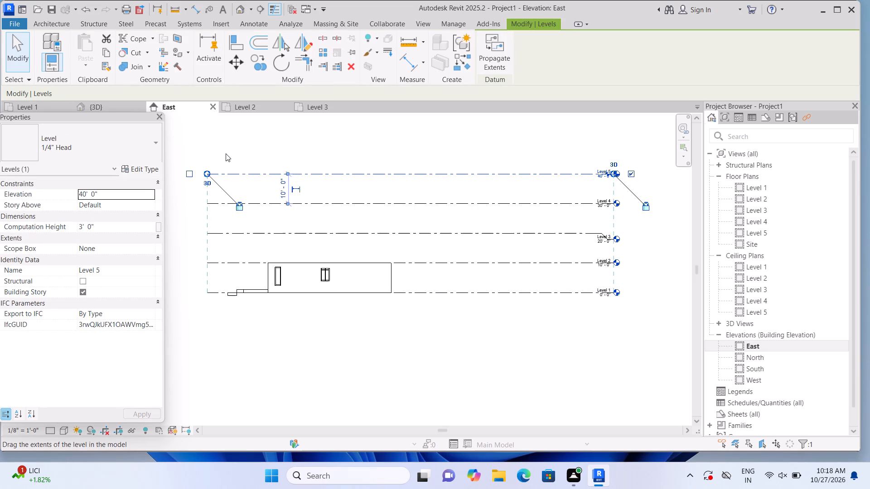
key("Escape")
scroll(229, 156, "down", 1)
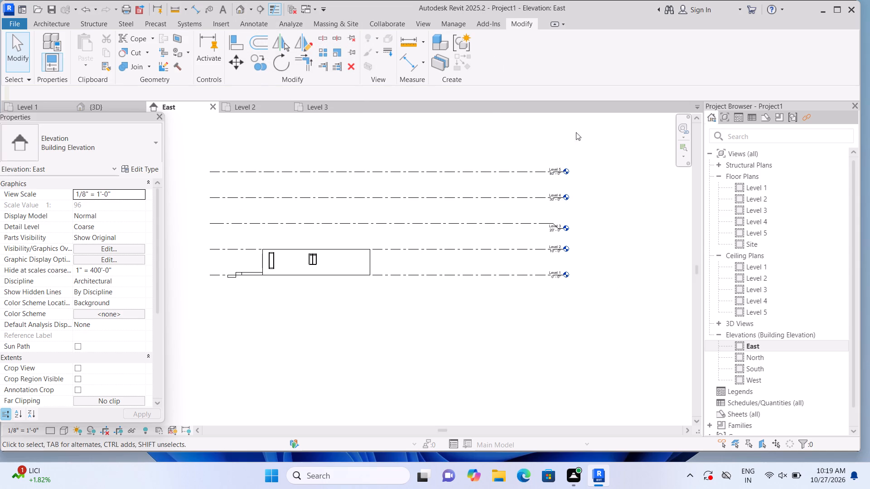
From the Level 1 plan, create a sloped footprint roof on Level 2 with a 31' 6" by 41' 6" rectangular boundary along the outer walls.
triple_click(738, 188)
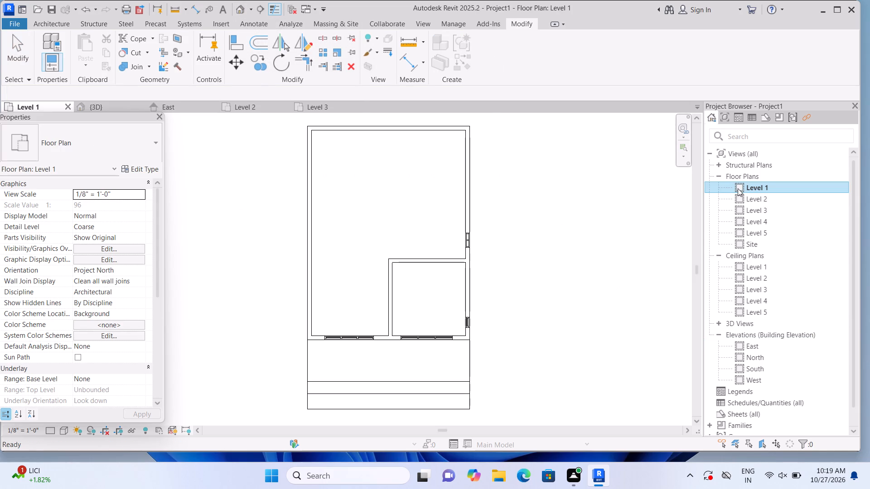
scroll(638, 252, "down", 1)
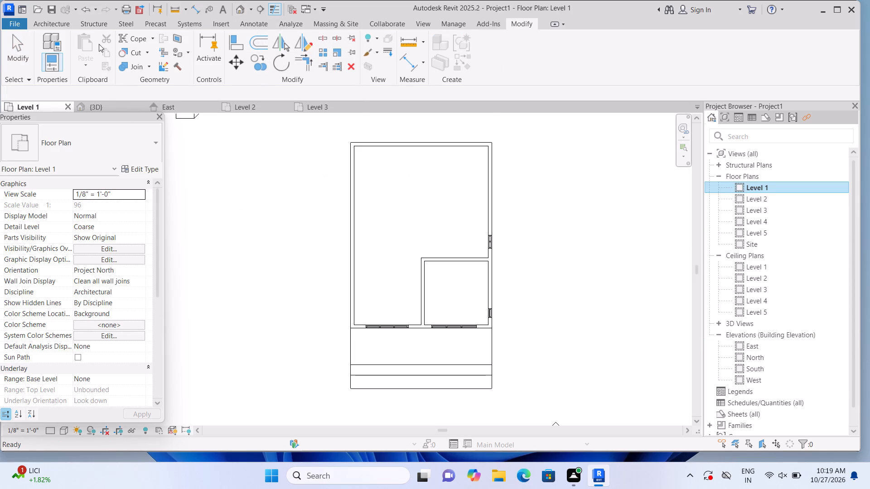
left_click(54, 26)
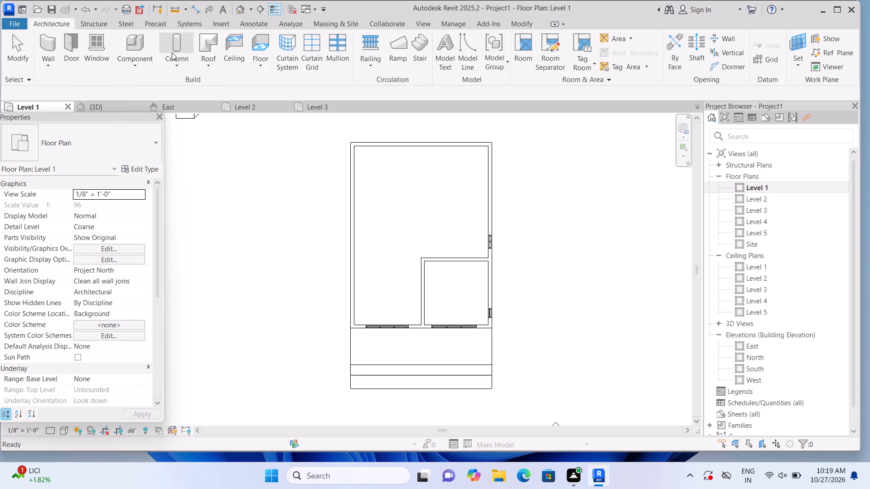
left_click(209, 67)
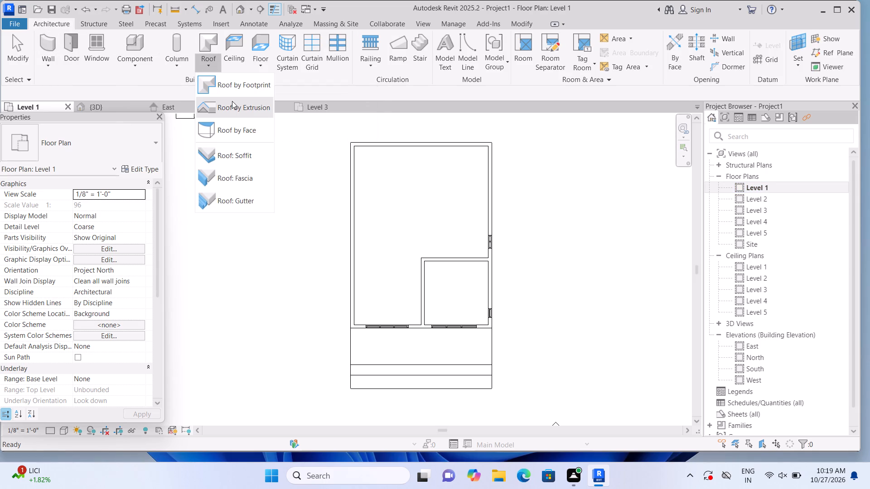
left_click(230, 91)
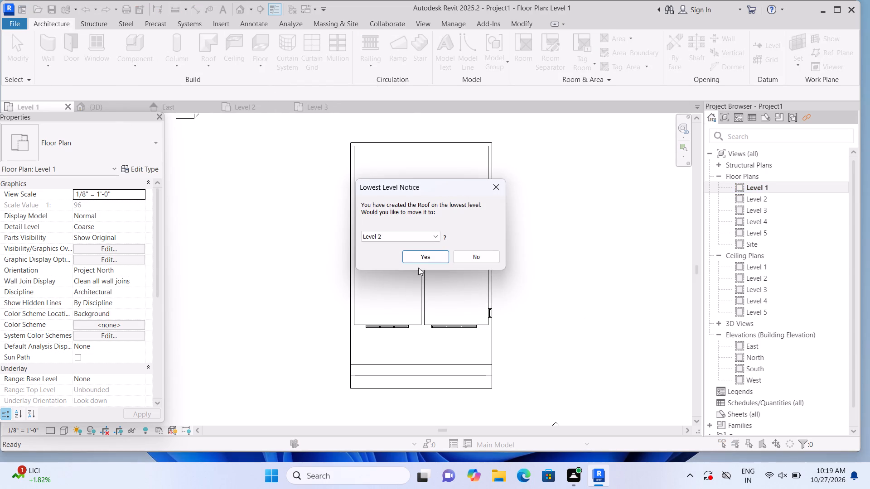
double_click(418, 258)
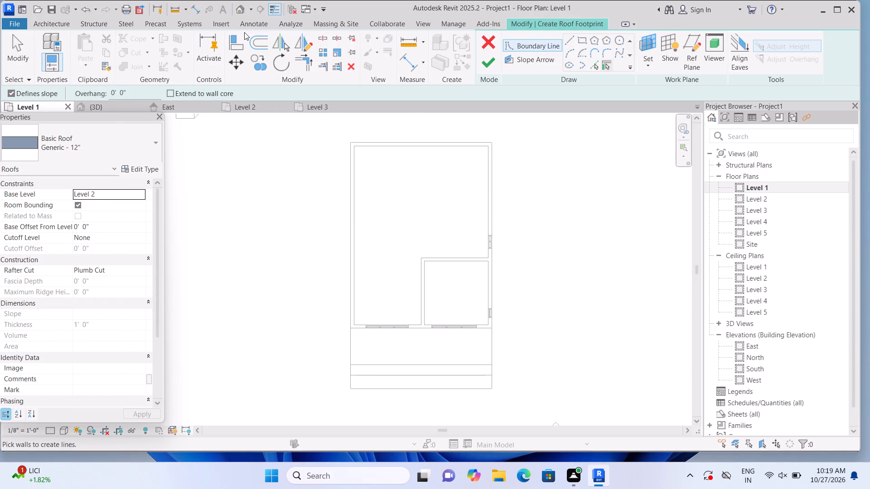
left_click(578, 41)
left_click(347, 144)
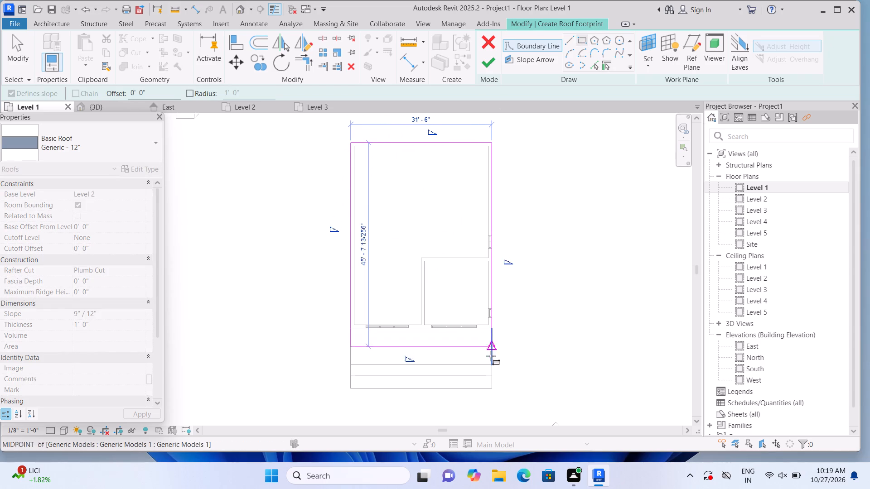
left_click(488, 331)
left_click(488, 67)
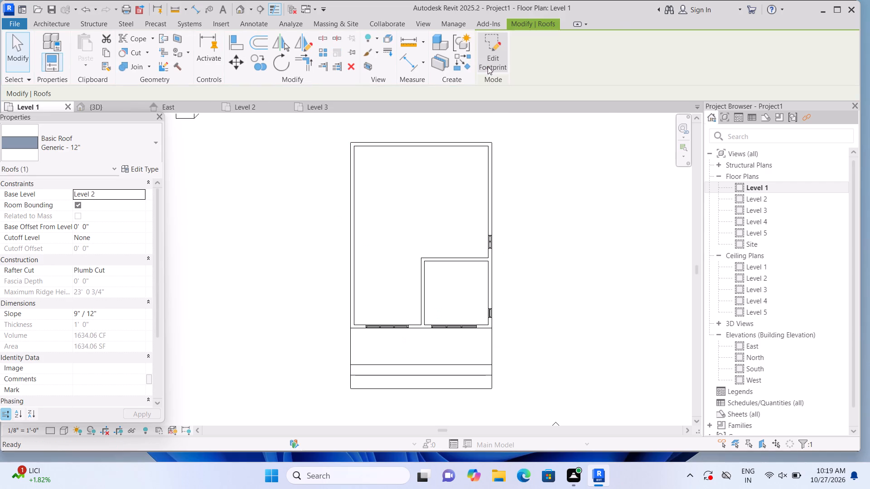
Open the default 3D view to examine the new roof on the building.
left_click(242, 10)
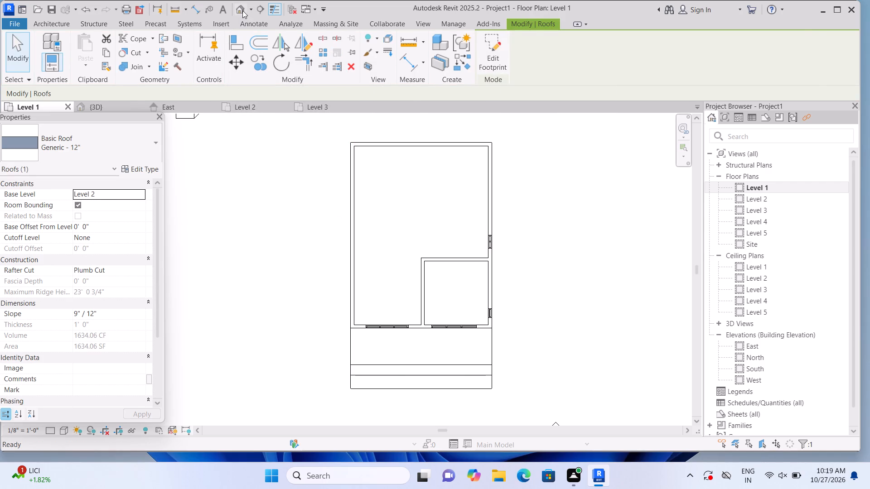
scroll(244, 201, "down", 3)
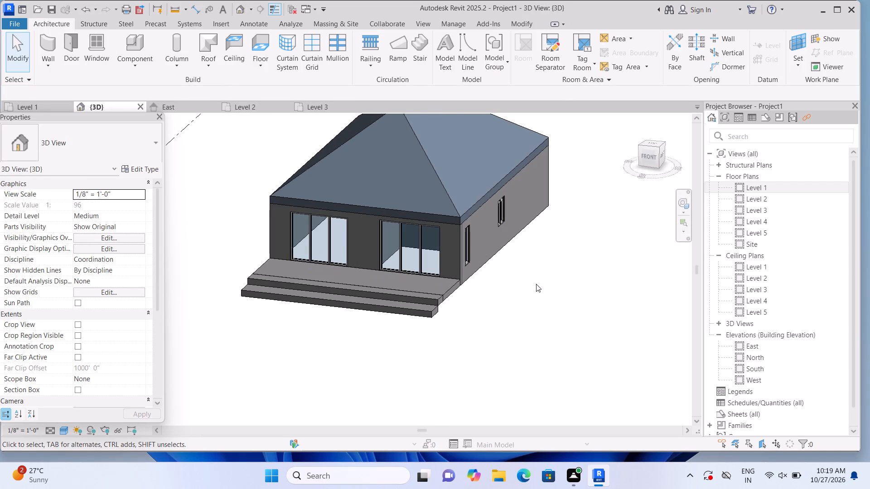
Set the Level 2 footprint roof's slope to 0 so that it becomes flat.
middle_click_drag(542, 292, 546, 358)
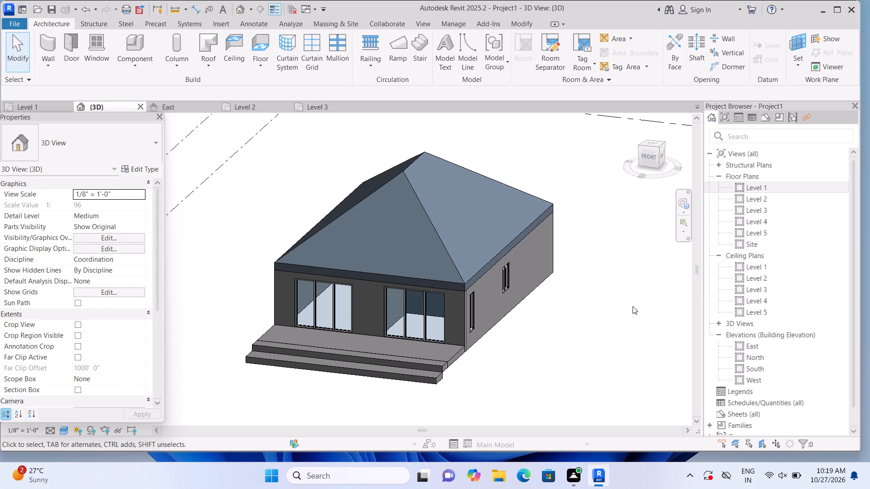
left_click(427, 214)
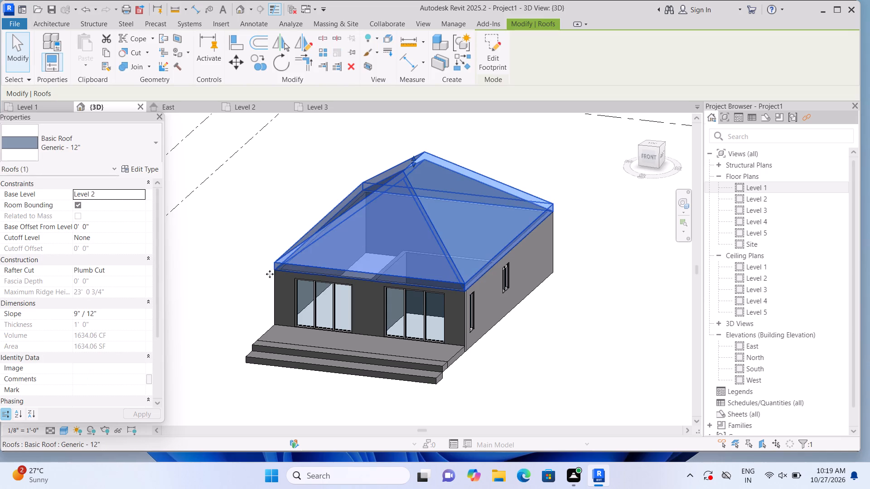
left_click(111, 316)
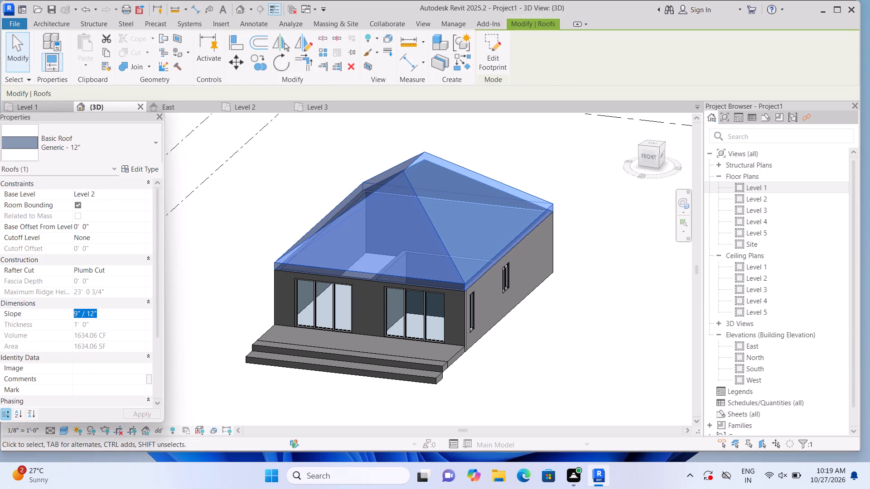
key("BackSpace")
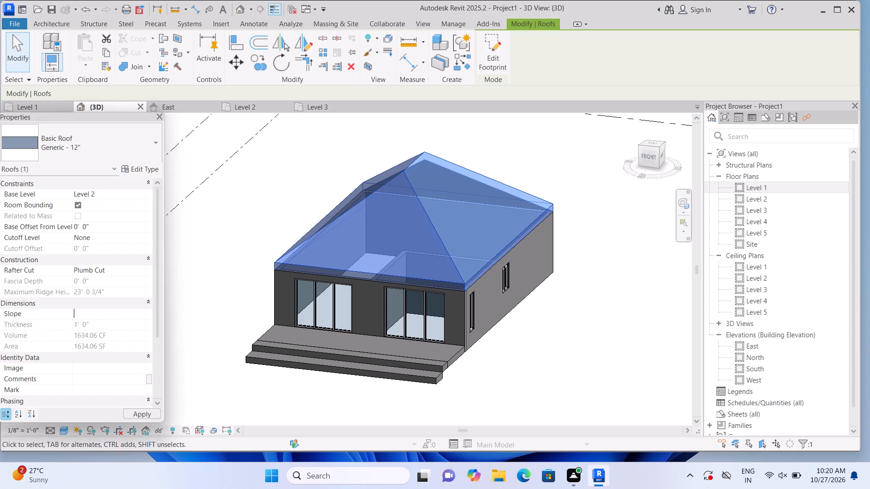
key("0")
key("Return")
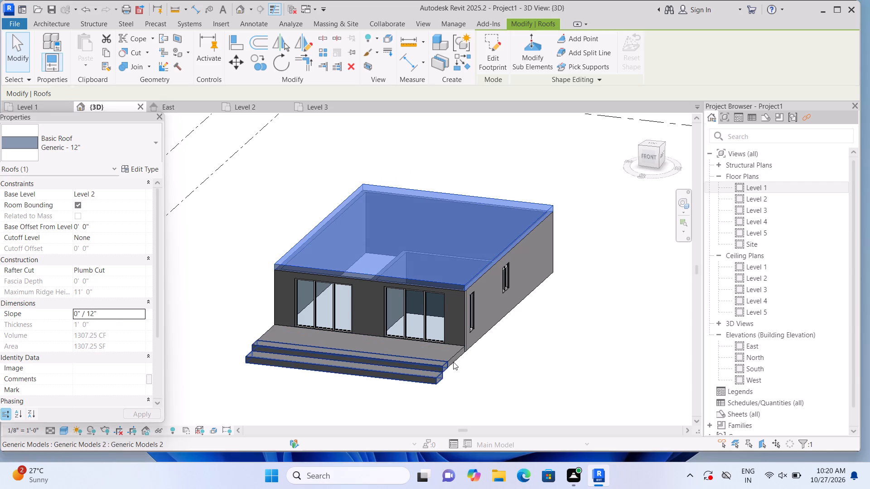
left_click(602, 346)
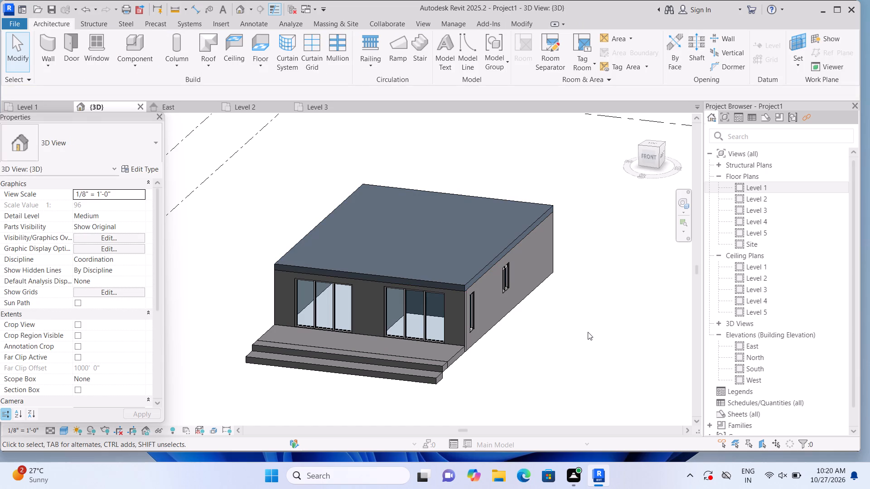
In the Level 3 floor plan, set the underlay's base level to Level 2.
double_click(738, 195)
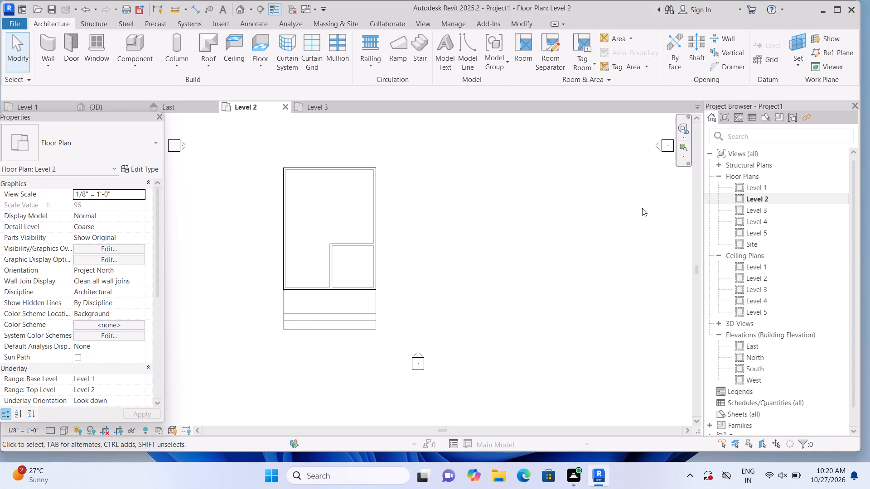
double_click(741, 208)
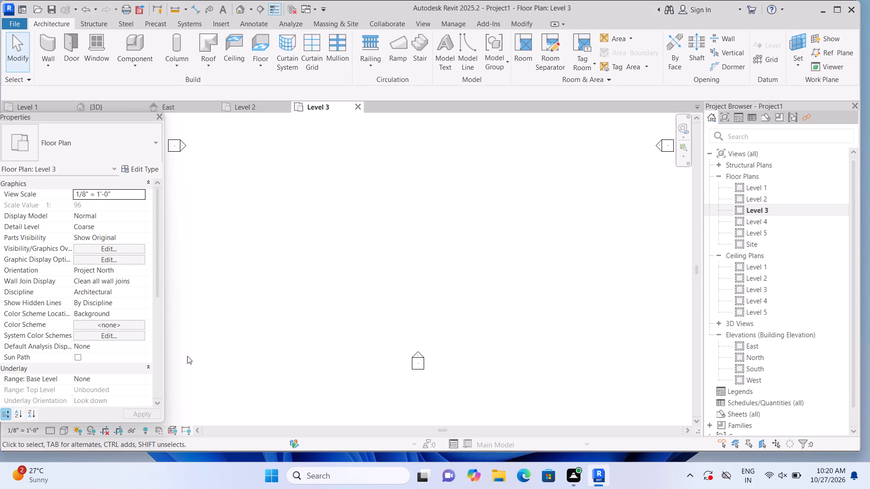
left_click(147, 366)
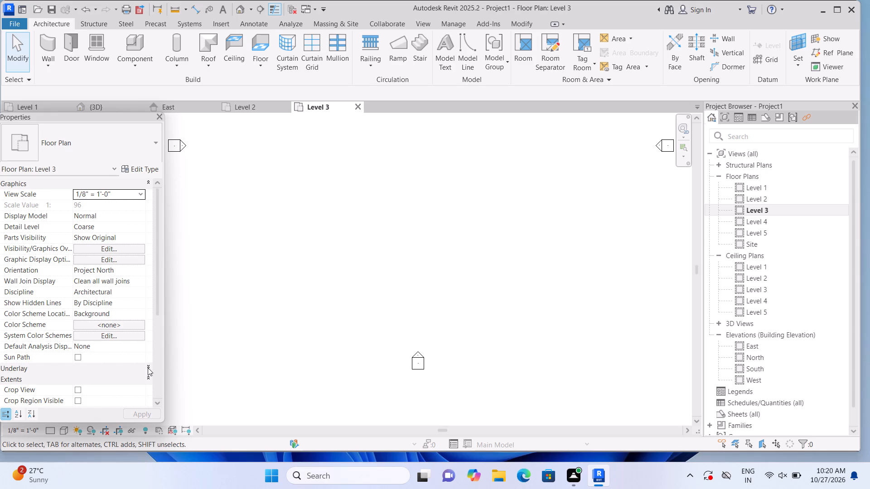
left_click(147, 365)
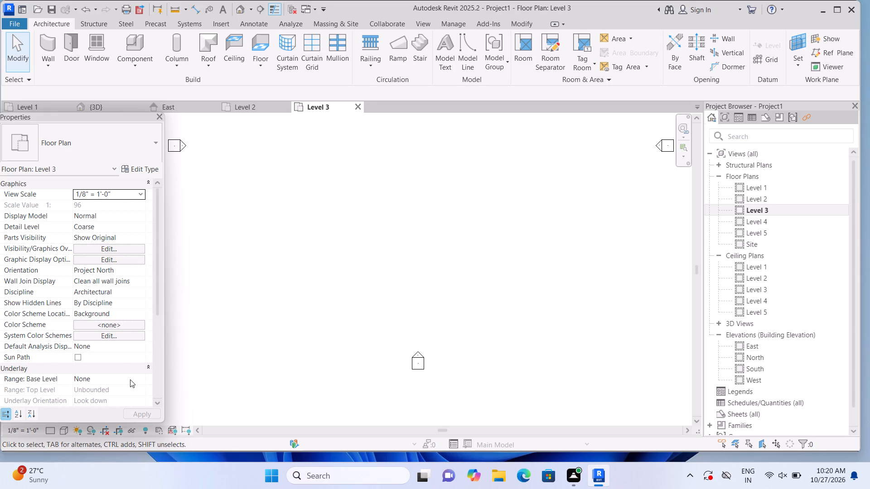
left_click(130, 379)
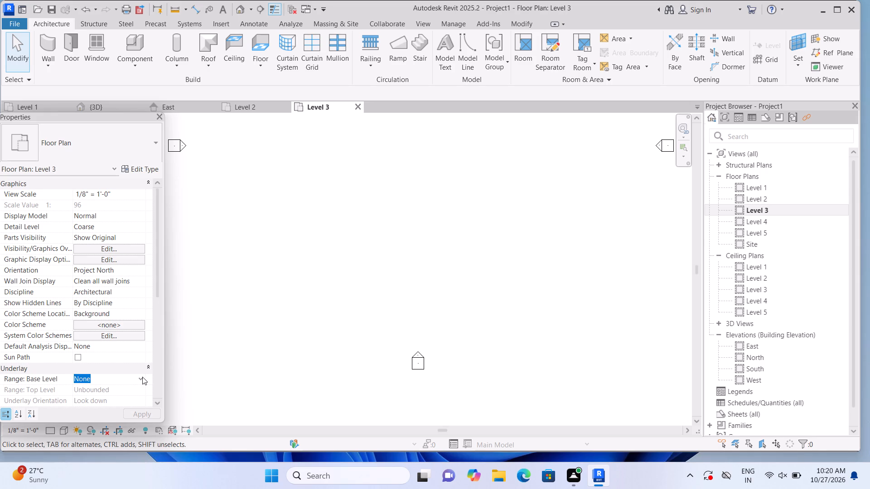
left_click(142, 377)
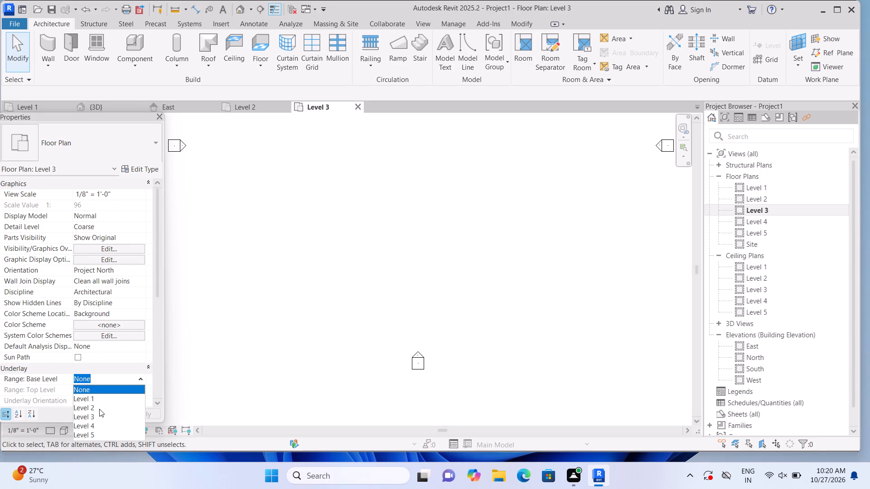
left_click(98, 409)
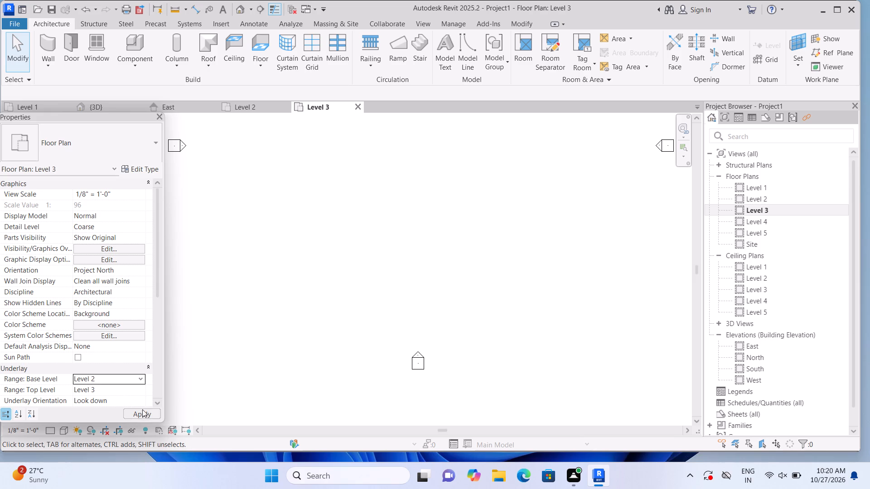
left_click(141, 417)
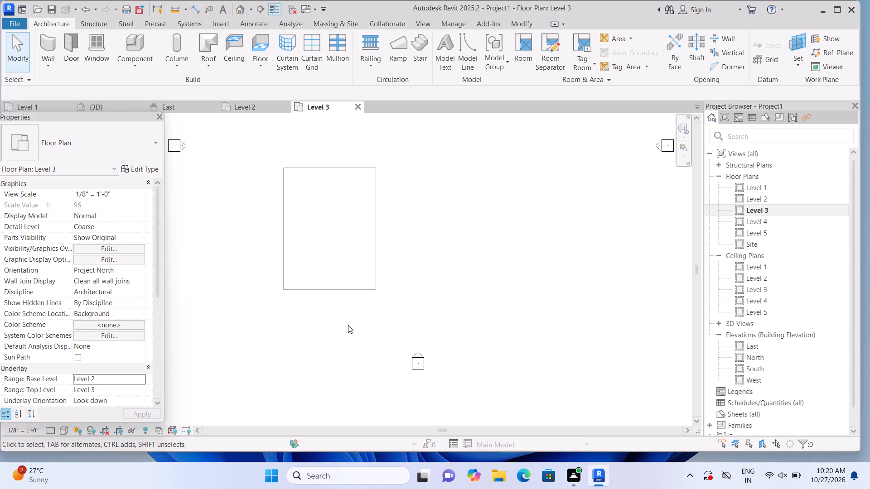
middle_click_drag(357, 331, 404, 360)
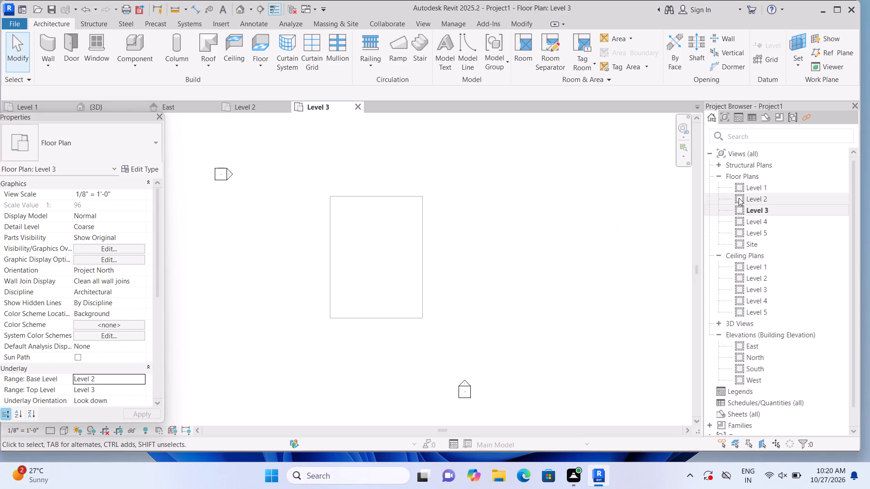
In the Level 2 floor plan, draw a 9" basic wall 16' 0" east from the building's southwest corner along the south edge.
double_click(739, 198)
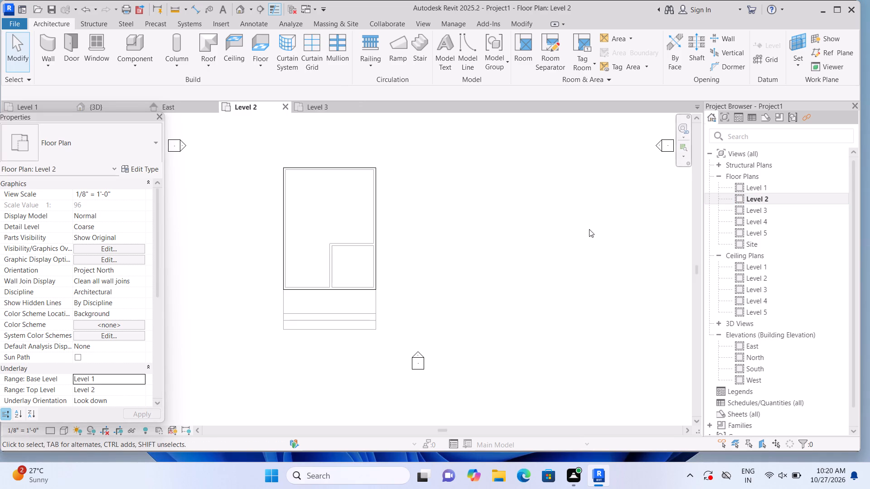
middle_click_drag(439, 267, 468, 297)
middle_click(469, 299)
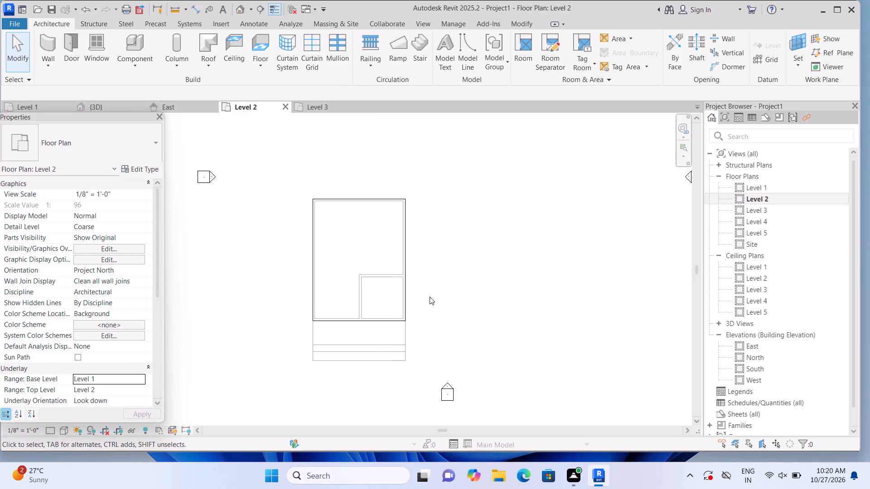
scroll(406, 290, "up", 2)
middle_click_drag(452, 283, 473, 310)
scroll(467, 304, "up", 1)
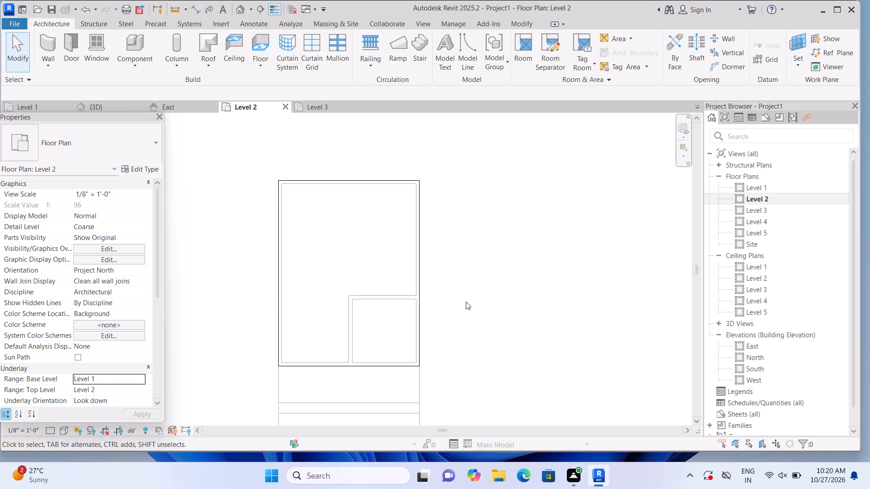
left_click(40, 43)
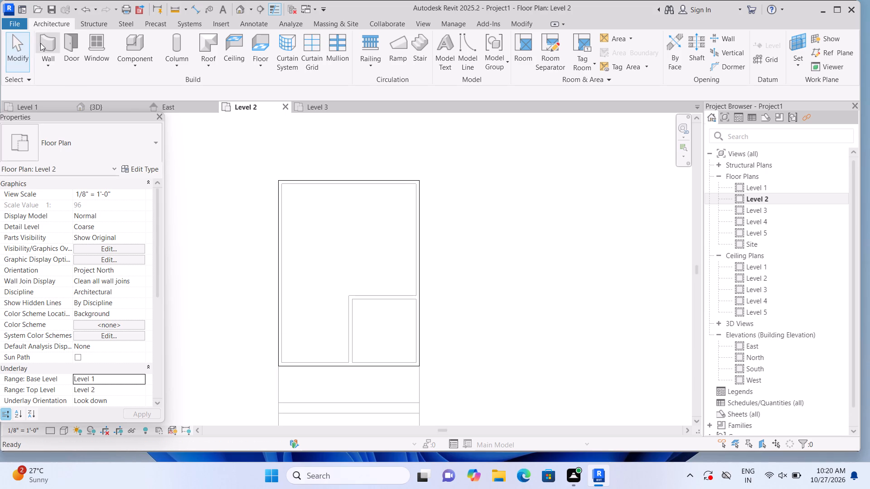
left_click(152, 137)
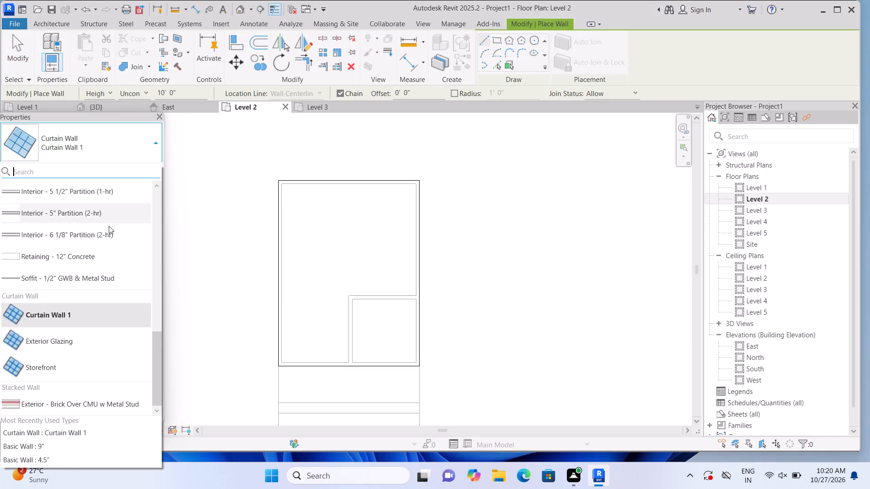
scroll(88, 263, "up", 7)
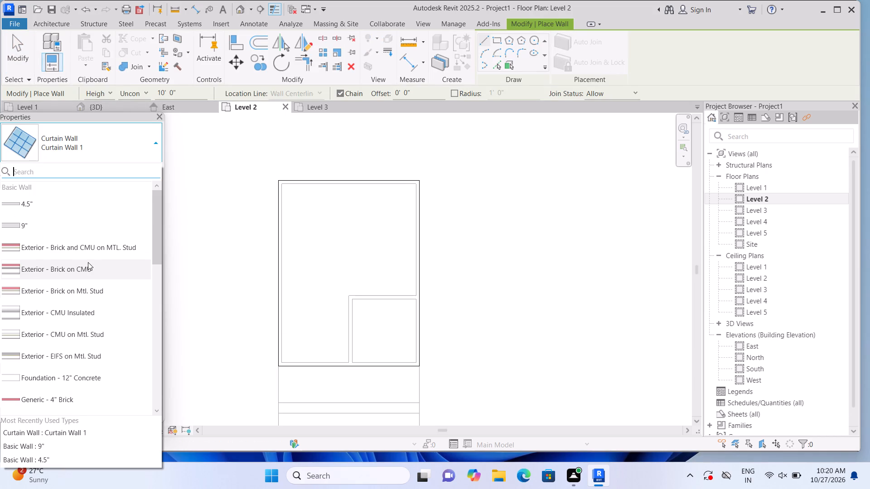
scroll(88, 262, "up", 4)
left_click(102, 218)
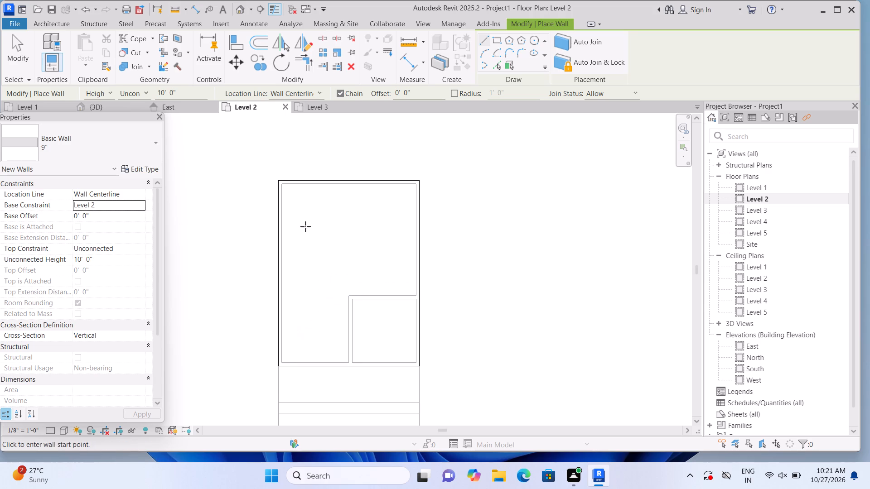
left_click(281, 184)
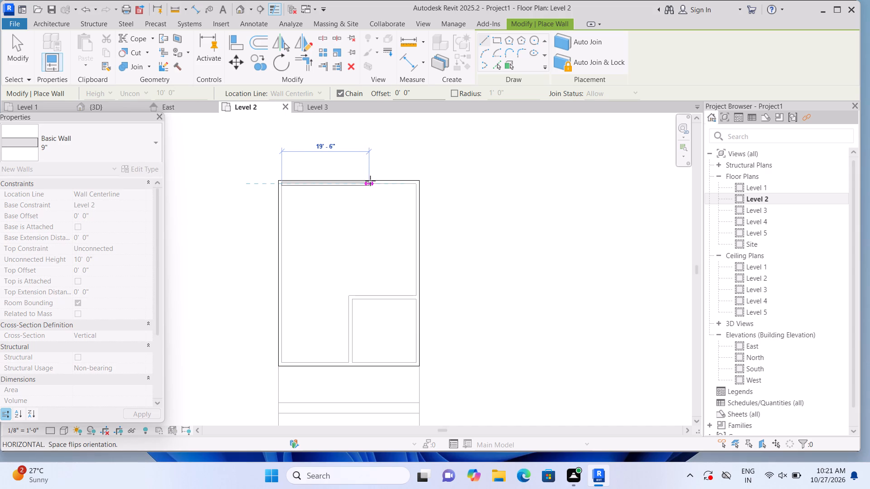
key("Escape")
scroll(246, 383, "up", 1)
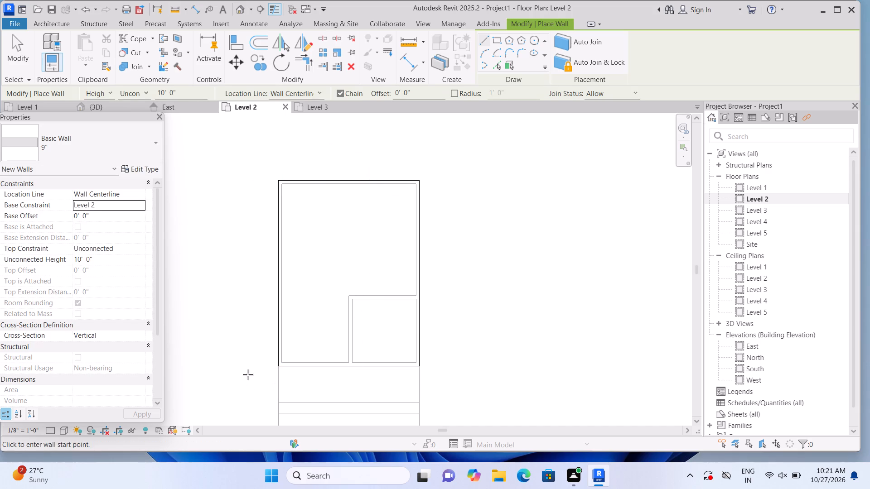
scroll(287, 356, "up", 1)
left_click(285, 364)
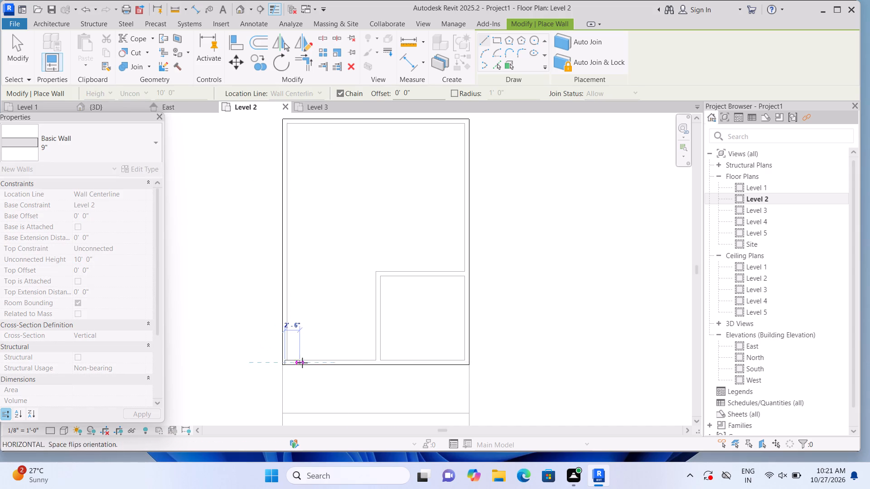
left_click(379, 361)
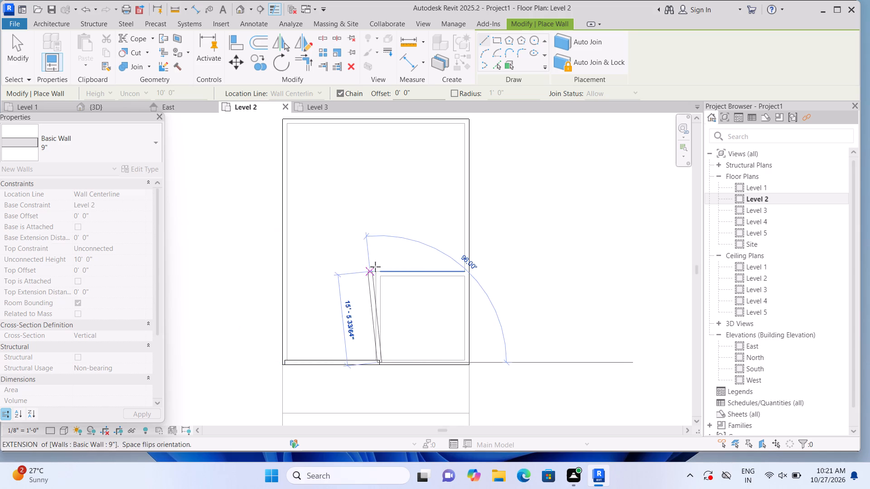
key("Escape")
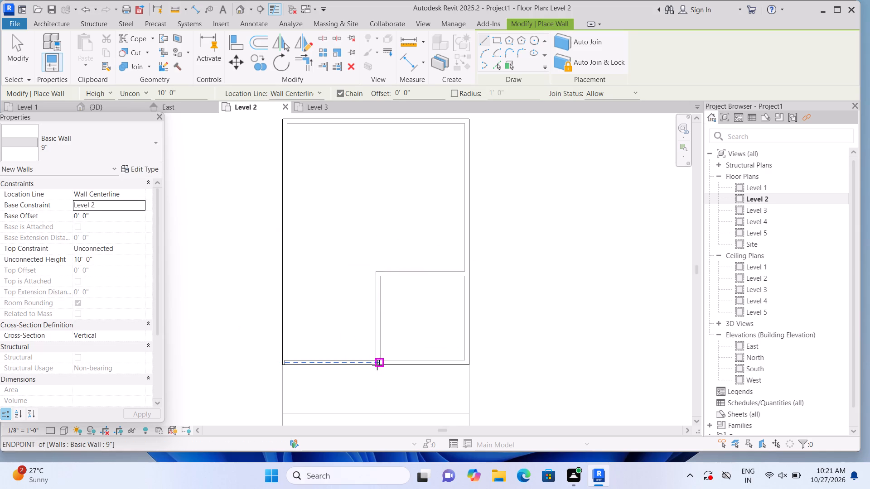
Draw 9" walls over the lower-floor room walls, 15' 0" north from the south wall, then 15' 0" east to the outer wall.
left_click(376, 363)
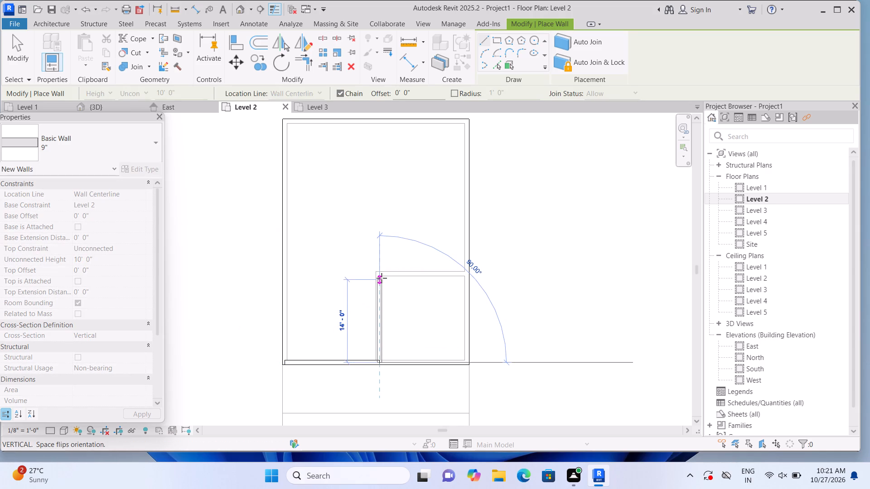
key("Escape")
scroll(367, 370, "up", 4)
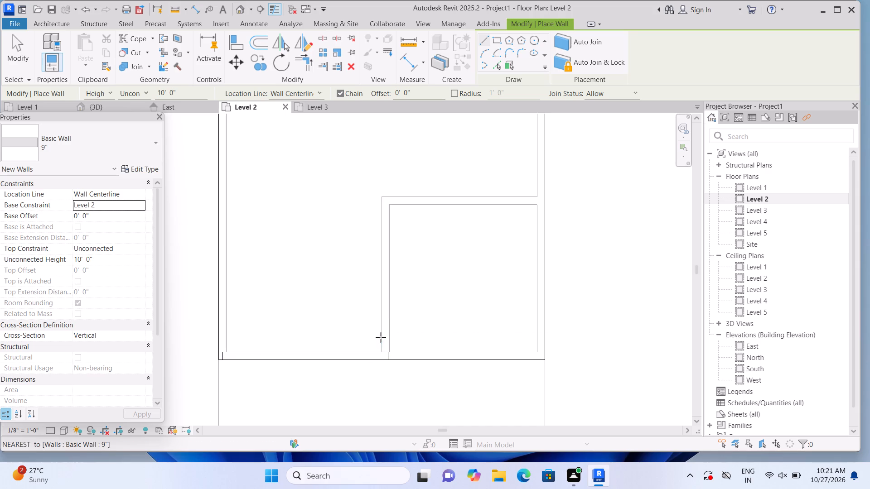
scroll(386, 353, "up", 1)
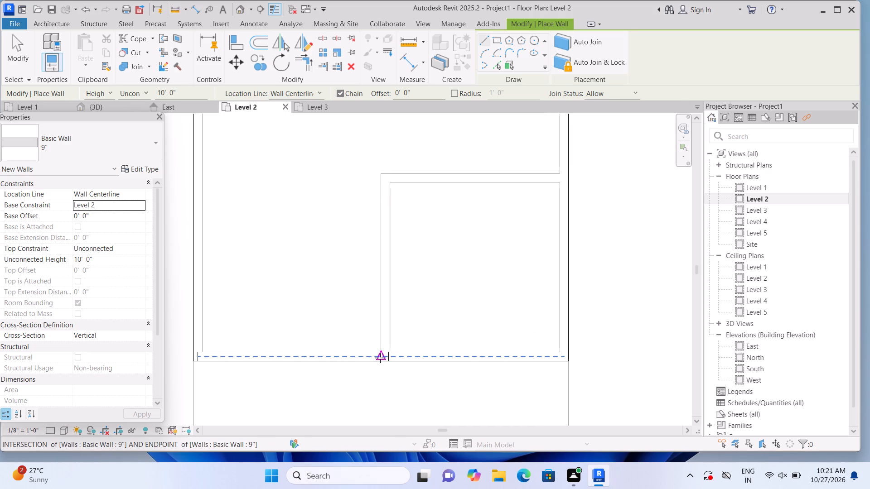
left_click(381, 357)
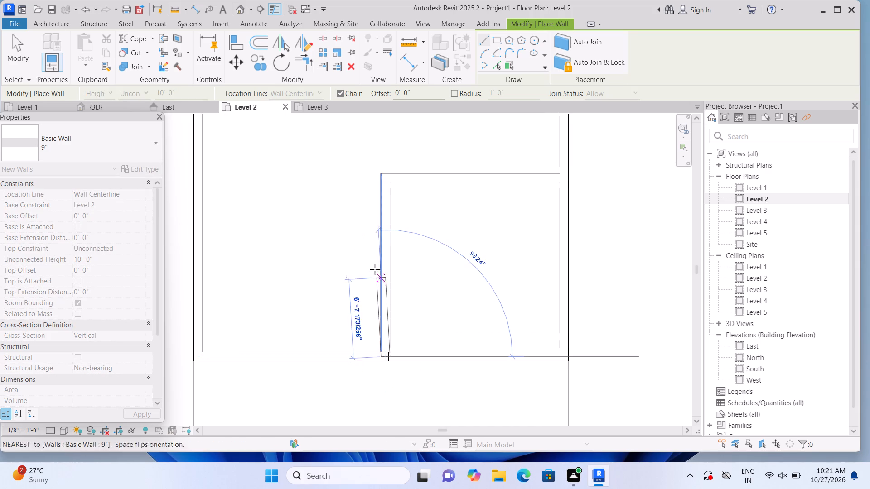
left_click(388, 177)
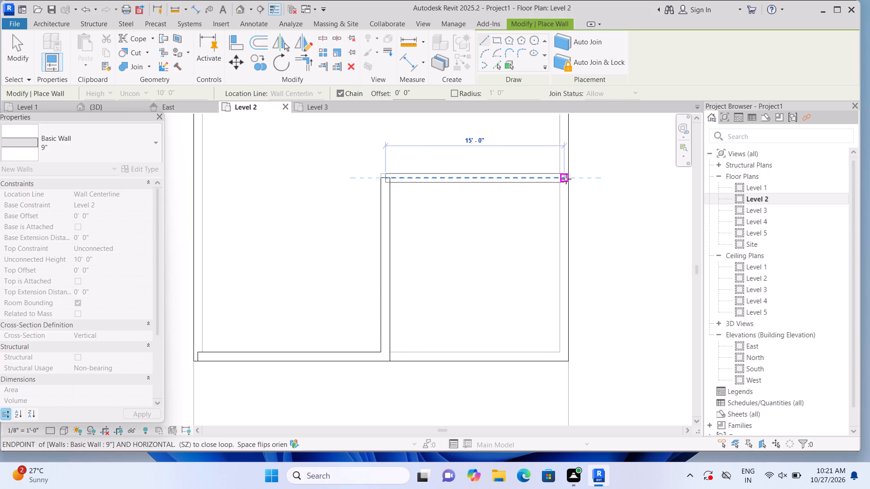
left_click(565, 179)
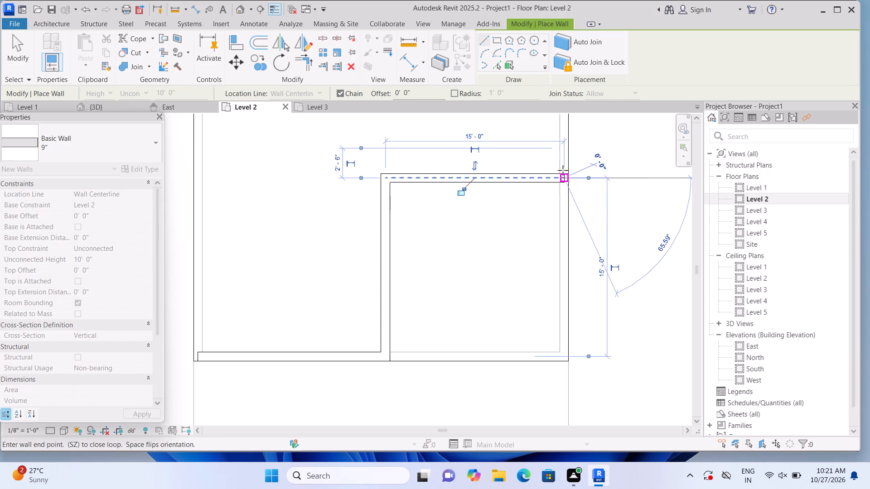
Draw the 9" east wall on Level 2 north from the room wall's east end to the northeast corner, about 26' 1" long.
middle_click_drag(563, 168, 551, 255)
scroll(549, 203, "up", 1)
middle_click_drag(550, 206, 551, 321)
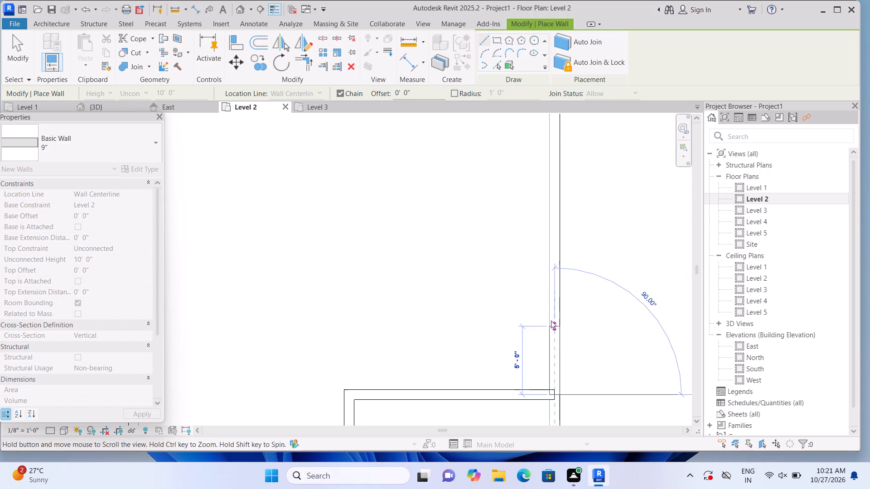
middle_click_drag(551, 321, 551, 322)
scroll(552, 233, "down", 5)
middle_click_drag(551, 232, 548, 300)
scroll(548, 241, "up", 2)
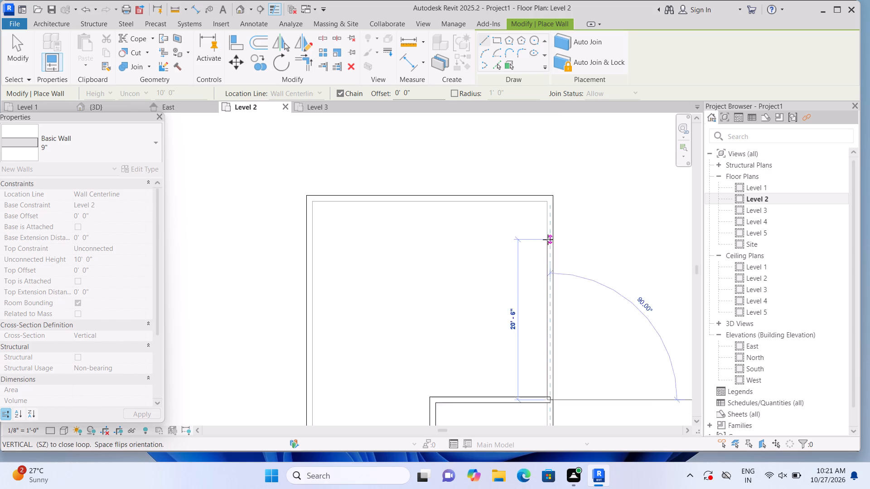
scroll(548, 240, "up", 6)
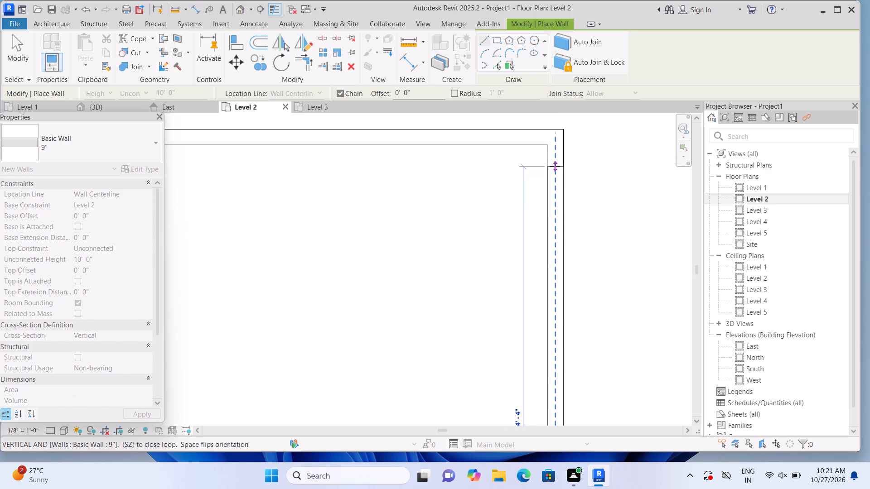
left_click(552, 129)
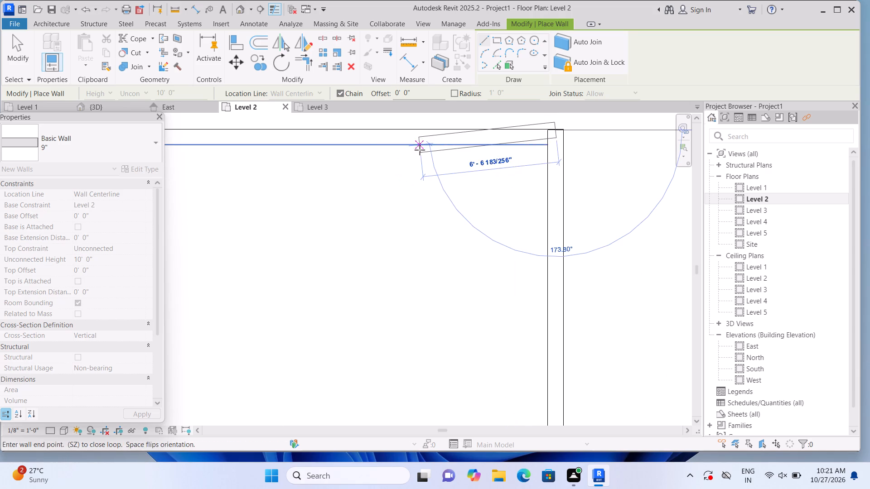
key("Escape")
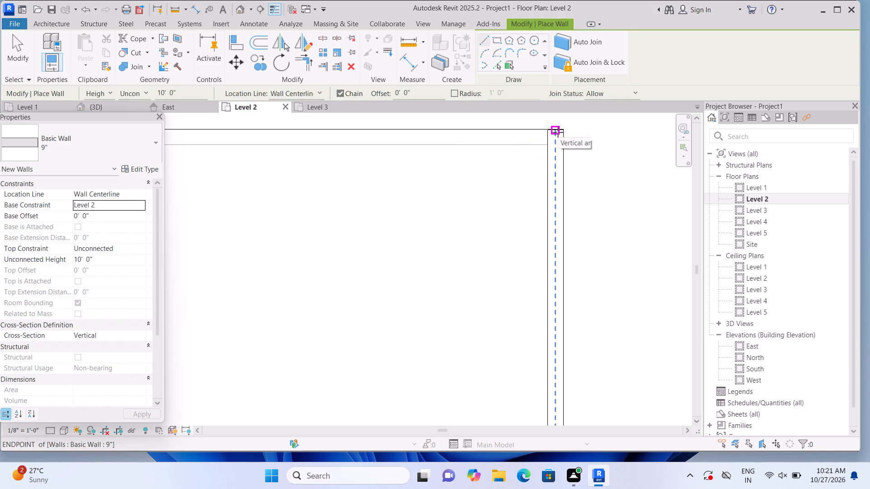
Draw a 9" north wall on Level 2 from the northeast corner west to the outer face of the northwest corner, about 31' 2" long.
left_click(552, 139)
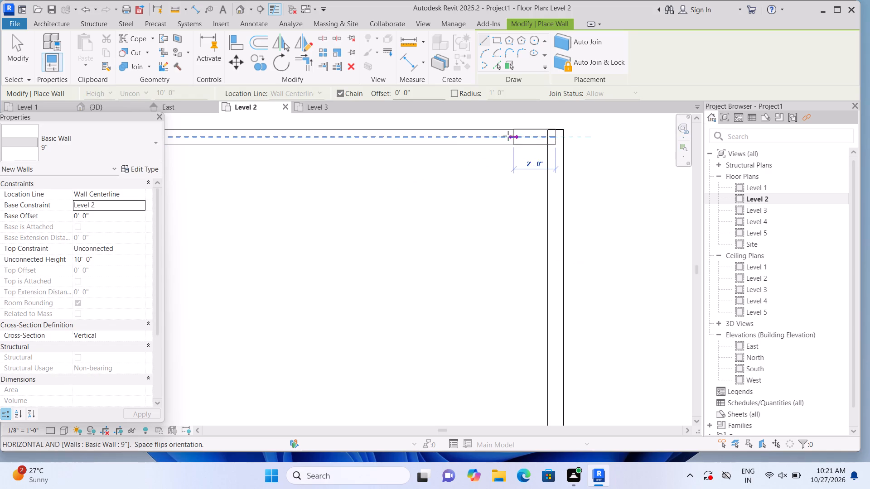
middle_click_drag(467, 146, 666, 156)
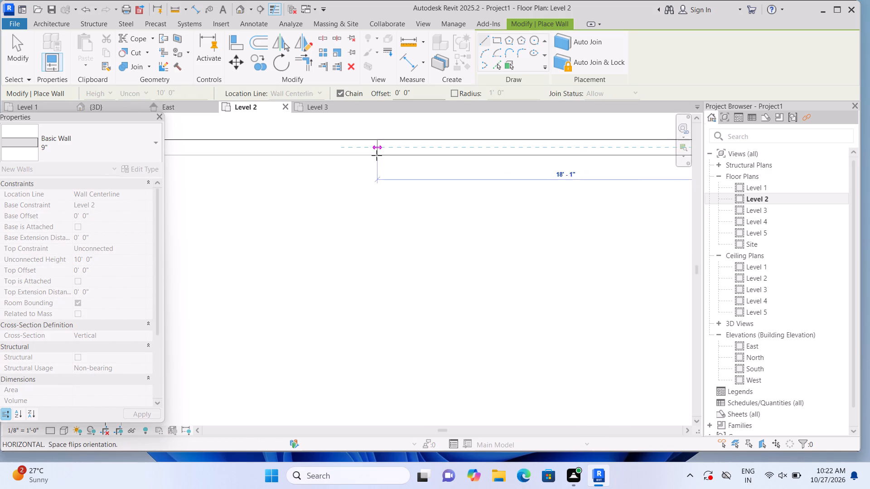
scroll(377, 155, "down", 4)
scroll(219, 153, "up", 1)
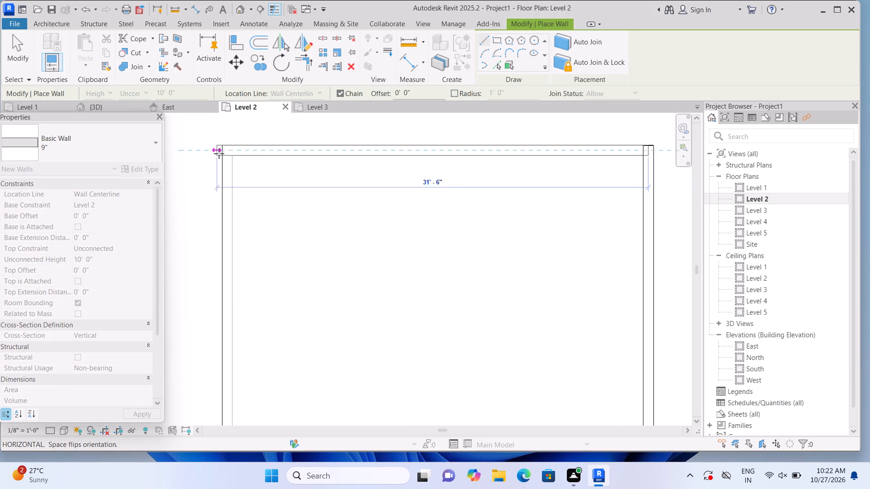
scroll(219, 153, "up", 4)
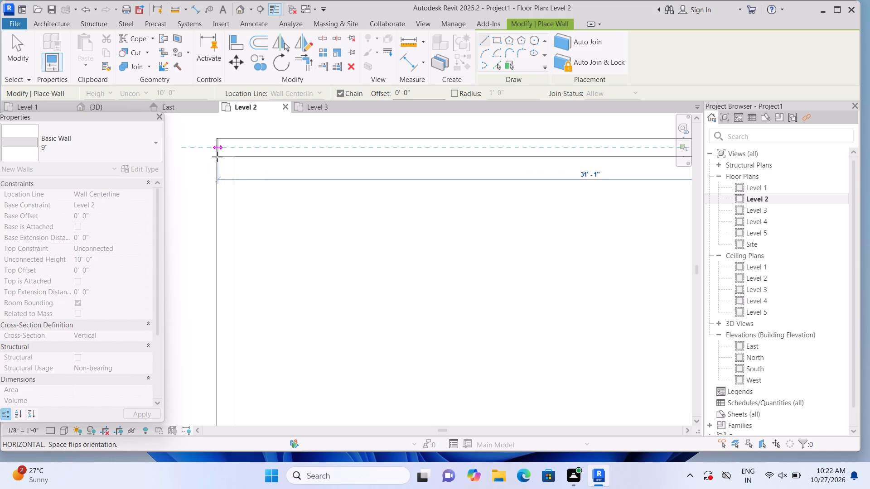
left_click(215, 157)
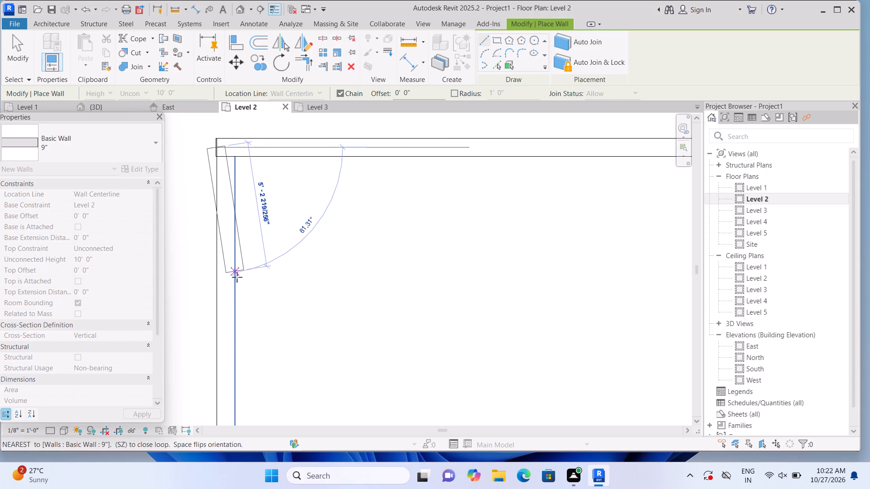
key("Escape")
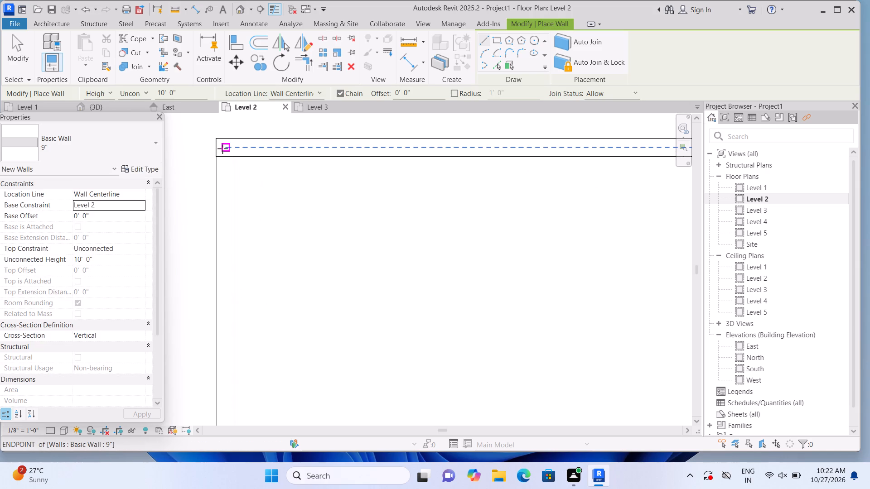
Draw the 9" west wall on Level 2 over the lower-floor wall, from the northwest corner south to the southwest corner.
left_click(222, 149)
middle_click_drag(223, 280, 255, 180)
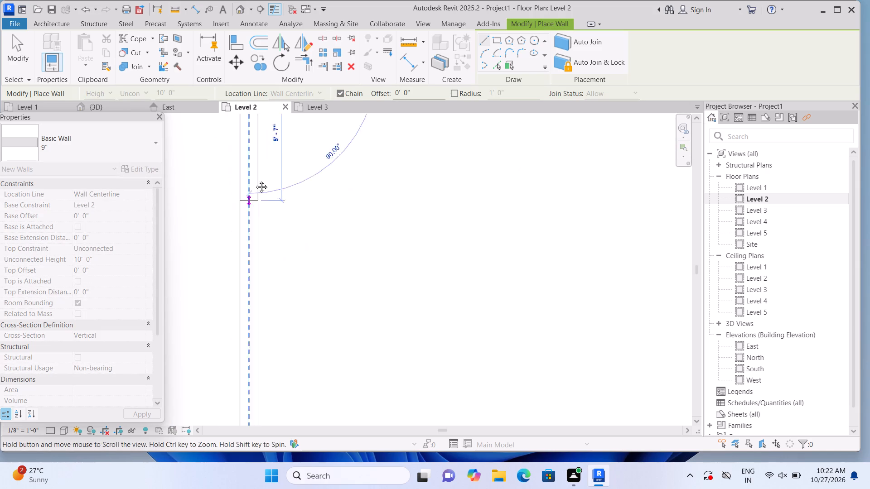
middle_click_drag(255, 180, 257, 164)
scroll(251, 161, "down", 6)
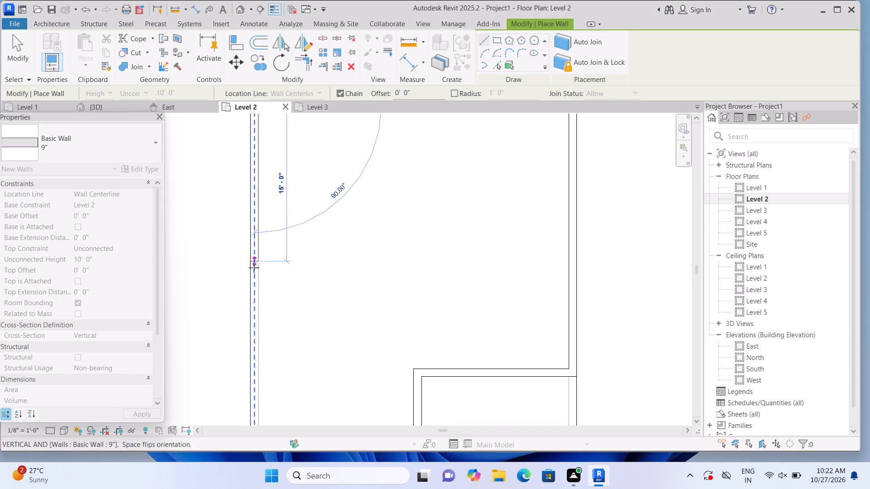
middle_click_drag(254, 271, 273, 114)
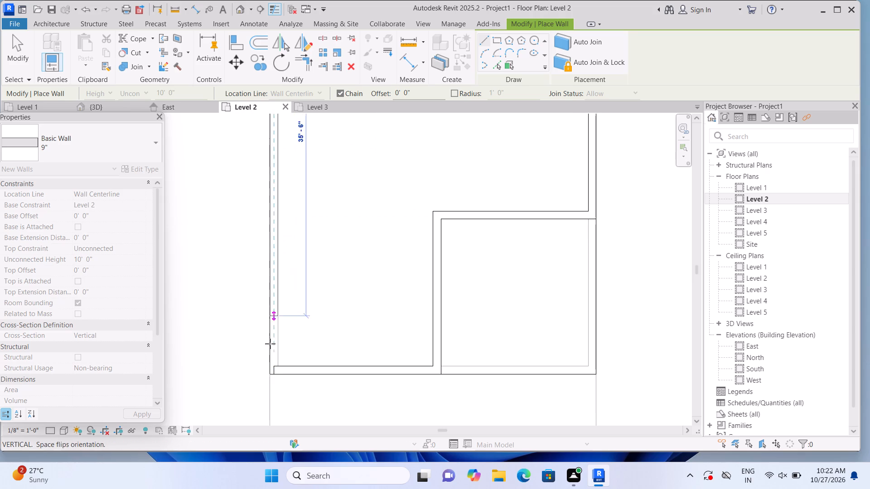
left_click(270, 374)
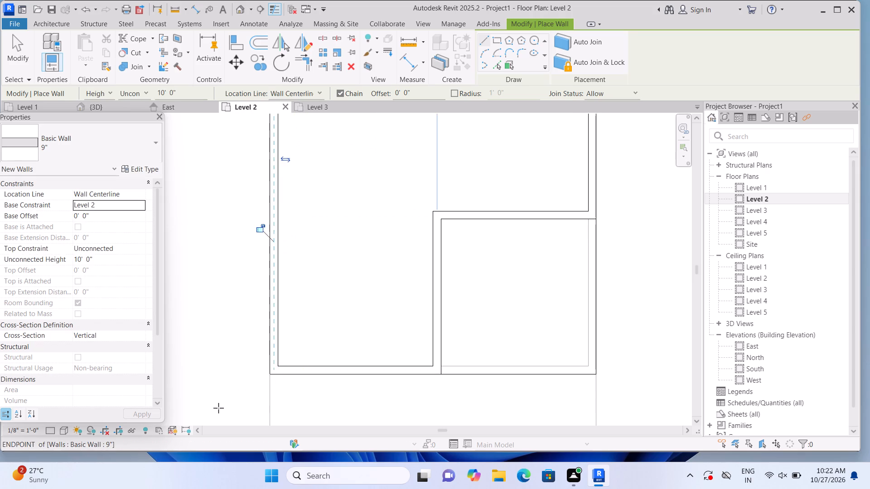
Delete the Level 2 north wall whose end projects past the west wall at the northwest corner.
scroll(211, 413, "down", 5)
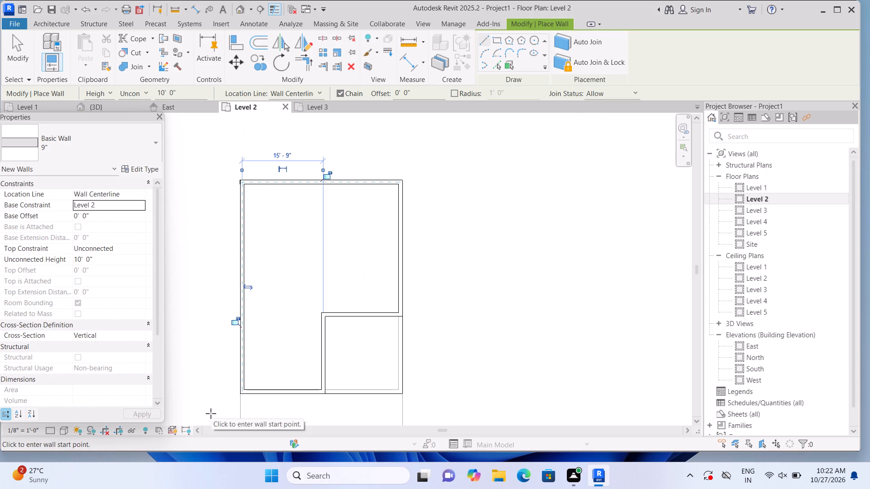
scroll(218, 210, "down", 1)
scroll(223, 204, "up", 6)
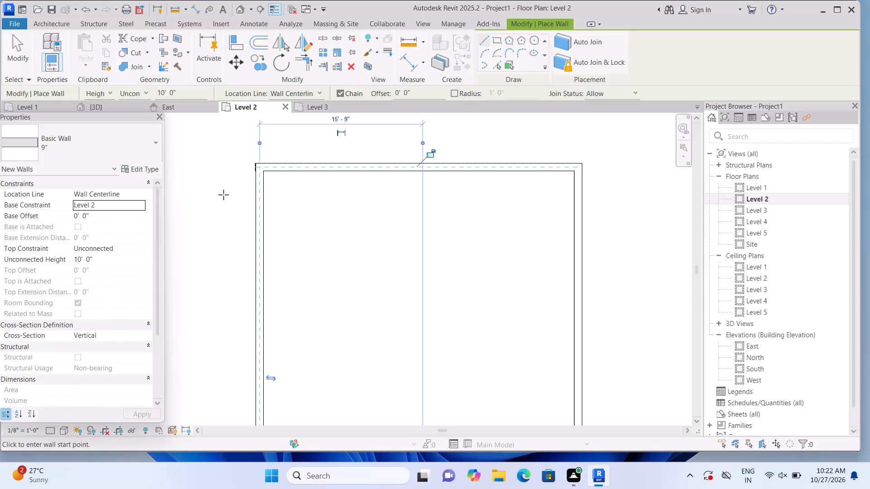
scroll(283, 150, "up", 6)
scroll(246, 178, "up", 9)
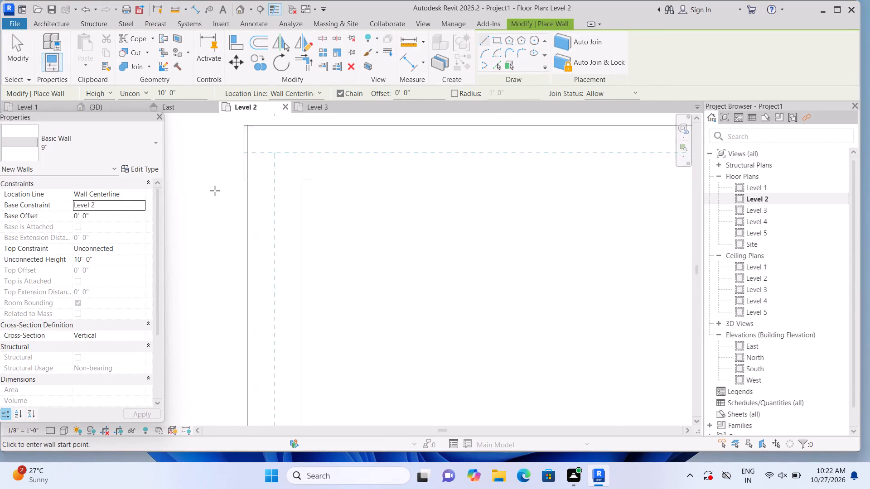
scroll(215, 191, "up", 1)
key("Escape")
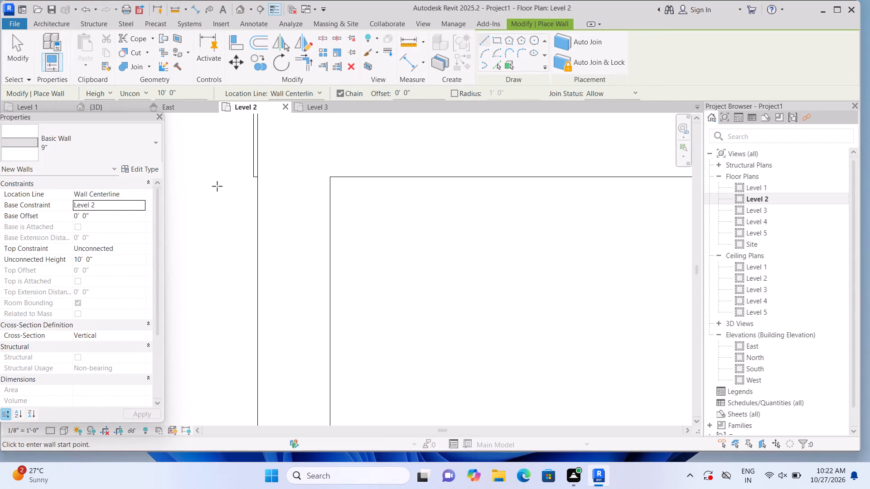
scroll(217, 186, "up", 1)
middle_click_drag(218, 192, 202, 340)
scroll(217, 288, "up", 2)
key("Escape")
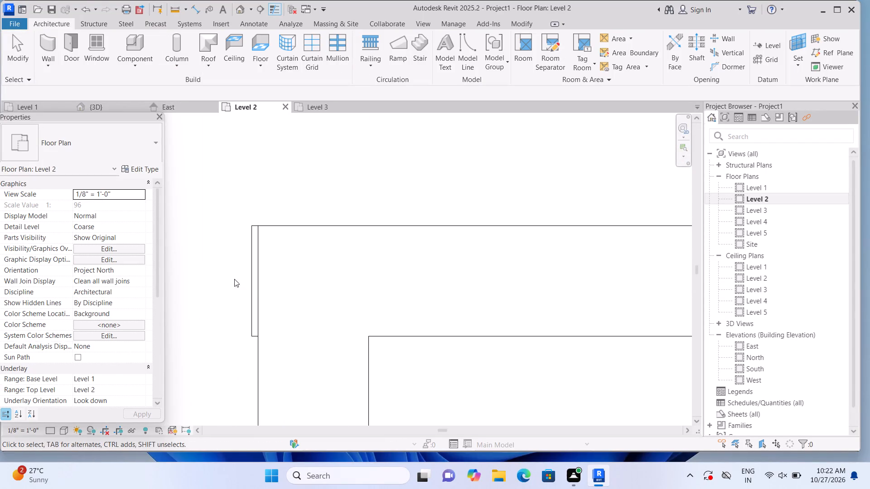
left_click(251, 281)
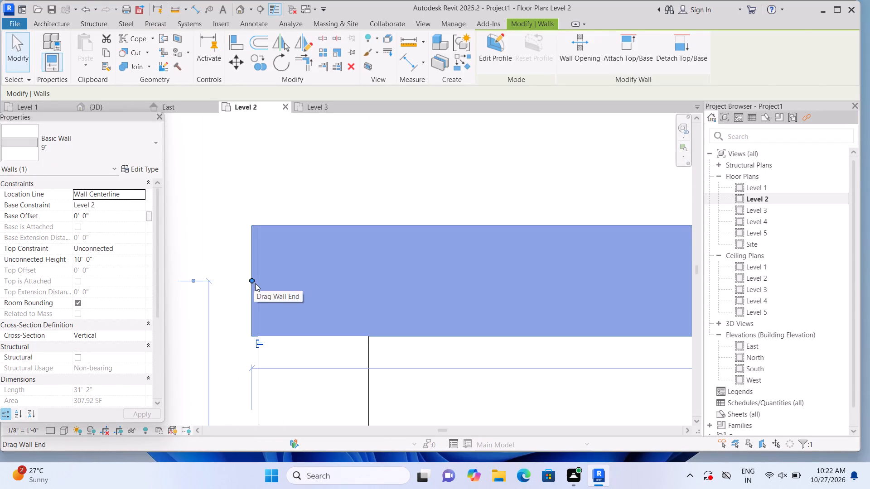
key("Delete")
Draw the 9" north wall on Level 2 from the west wall's upper endpoint east to the east wall's upper endpoint.
scroll(255, 283, "down", 7)
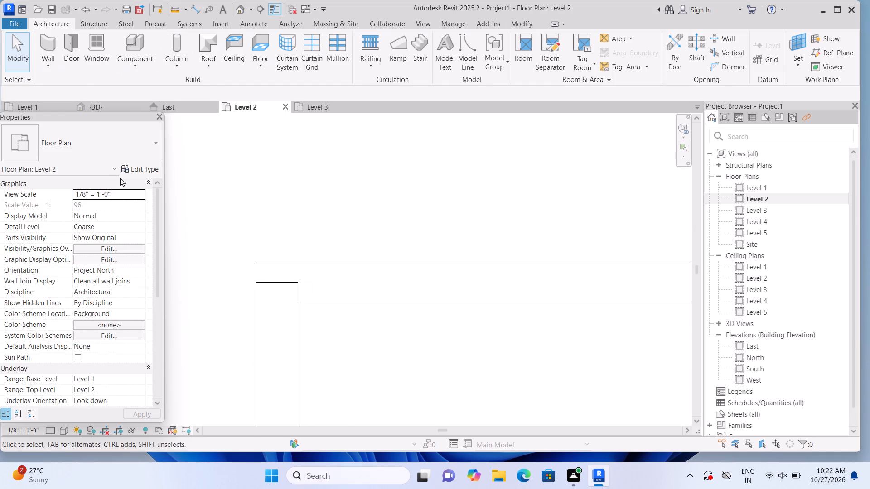
left_click(49, 47)
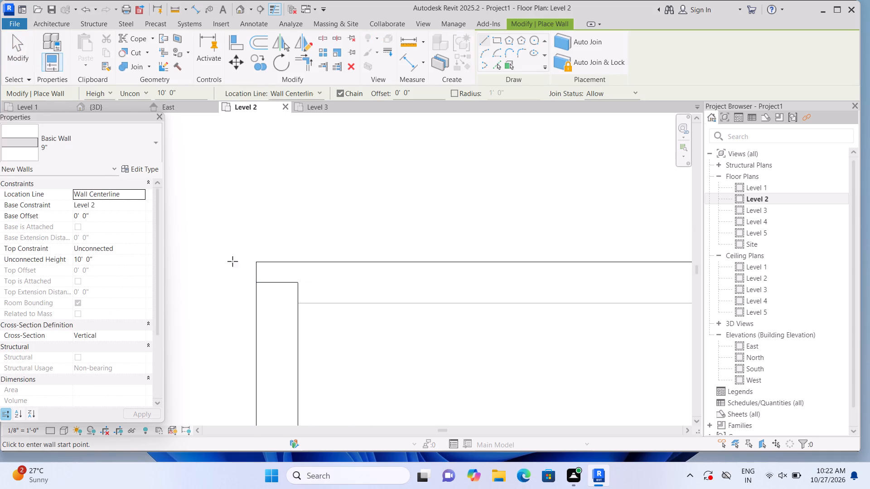
left_click(274, 283)
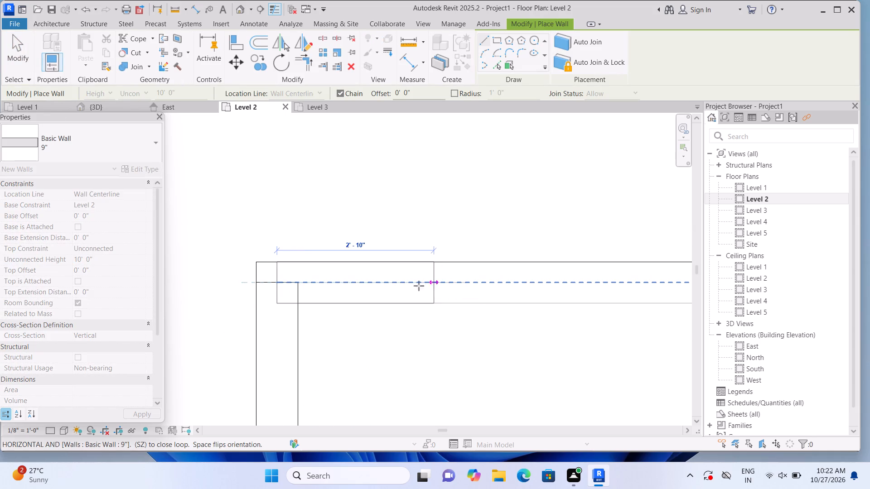
middle_click_drag(414, 276, 334, 273)
scroll(323, 274, "down", 5)
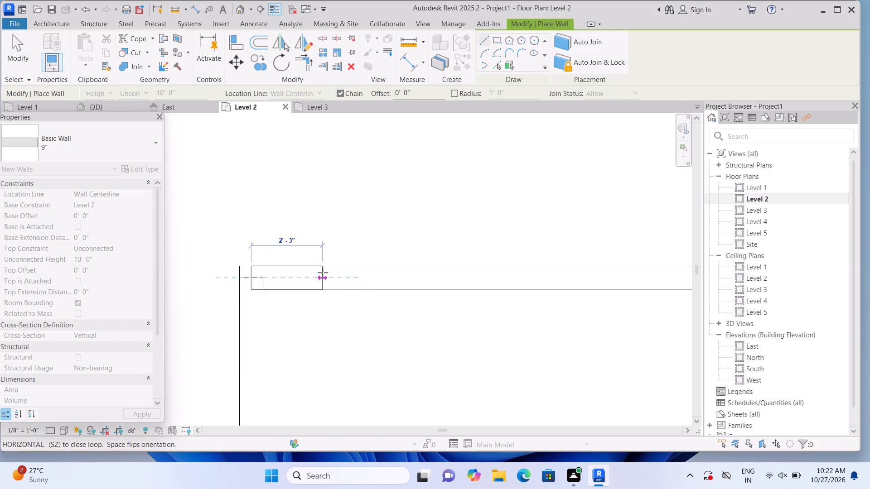
scroll(323, 273, "down", 8)
middle_click_drag(509, 288, 372, 256)
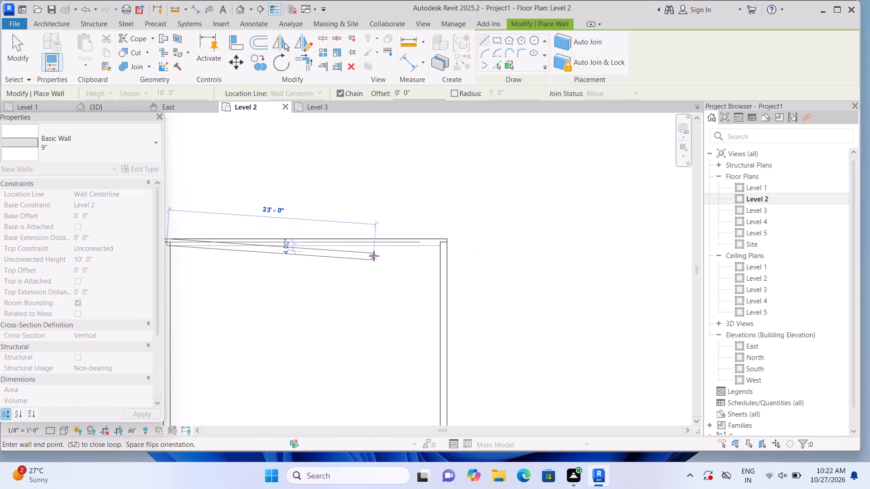
scroll(400, 246, "up", 7)
scroll(446, 236, "up", 2)
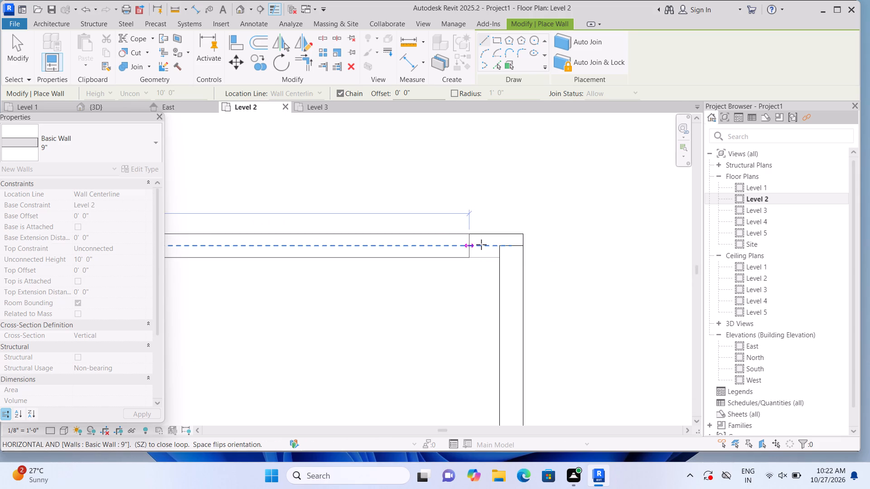
left_click(524, 241)
scroll(523, 235, "down", 7)
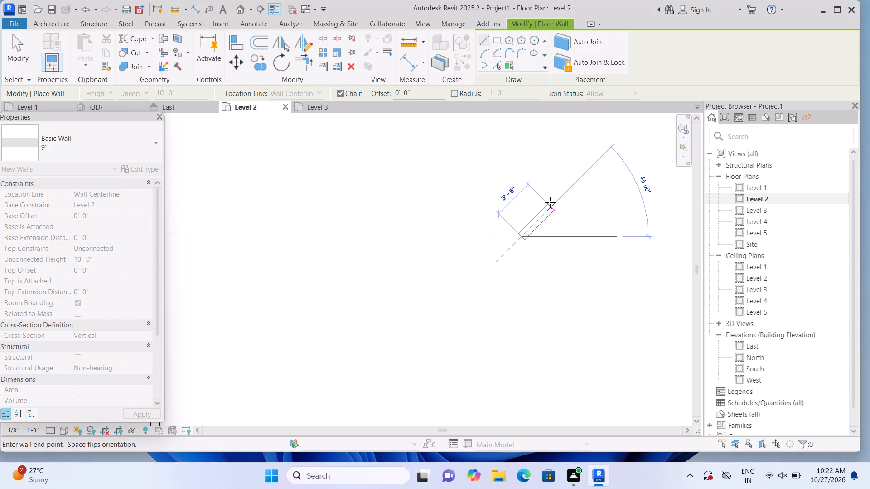
key("Escape")
scroll(550, 202, "down", 7)
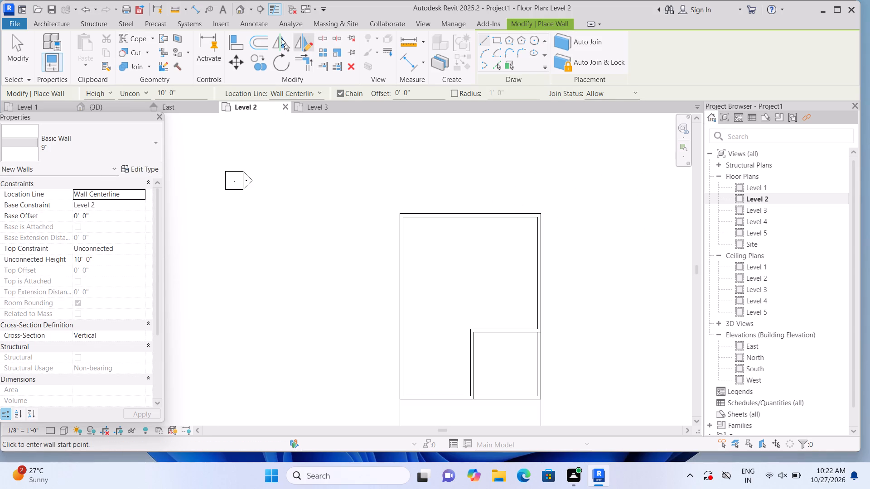
Open the default 3D view and examine the upper-floor walls above the Level 2 roof.
left_click(237, 11)
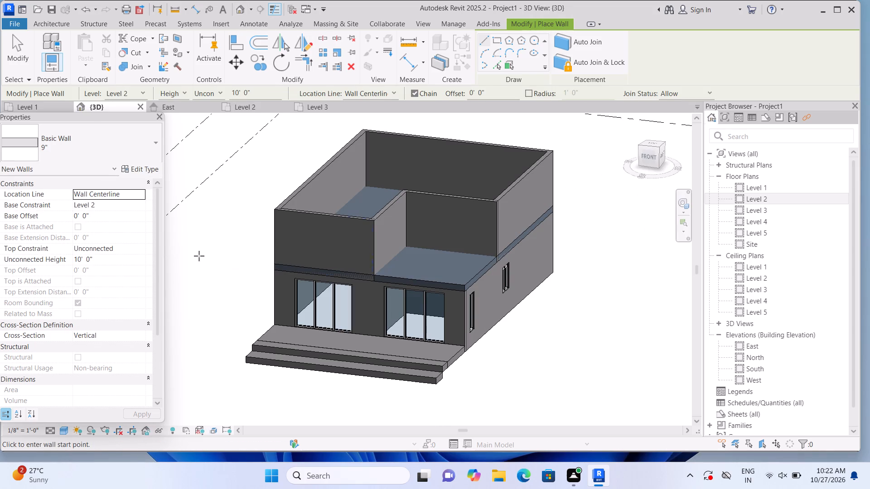
scroll(197, 251, "up", 1)
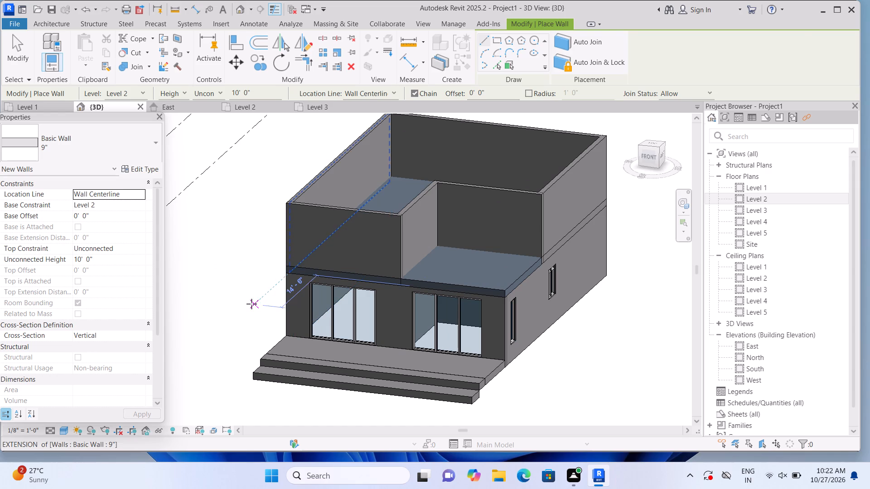
key("Escape")
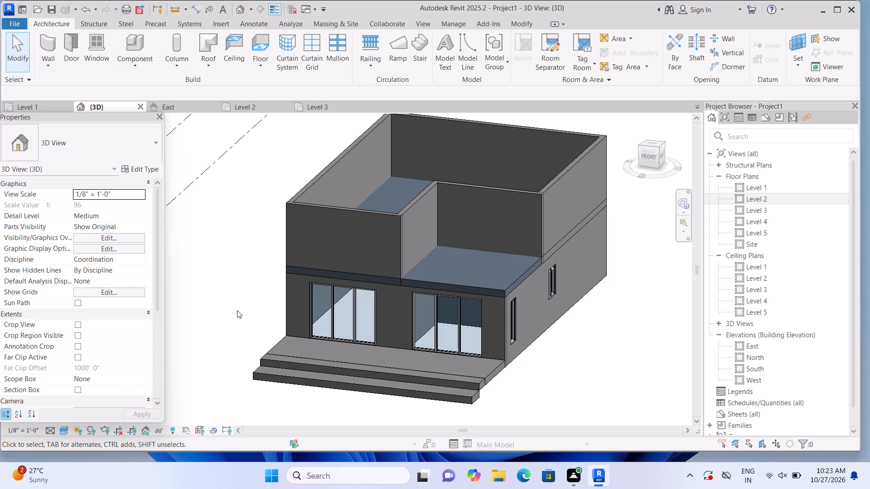
Open the Level 3 floor plan to check the underlaid Level 2 walls, and return to the Level 2 floor plan.
triple_click(739, 196)
double_click(741, 209)
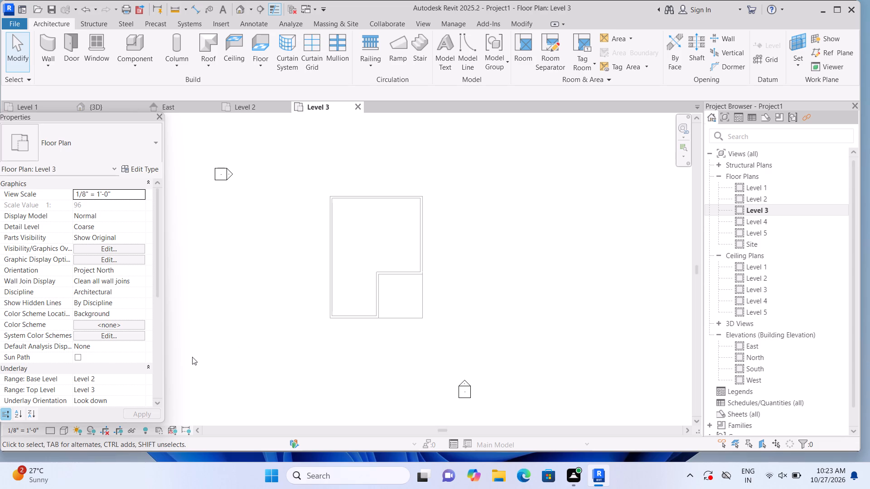
left_click(147, 409)
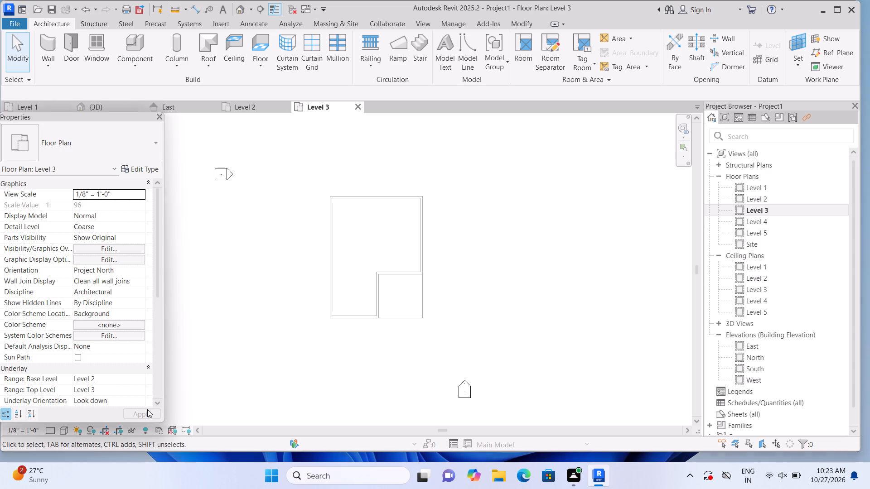
scroll(246, 322, "up", 1)
middle_click_drag(228, 346, 219, 355)
scroll(219, 355, "up", 1)
double_click(741, 198)
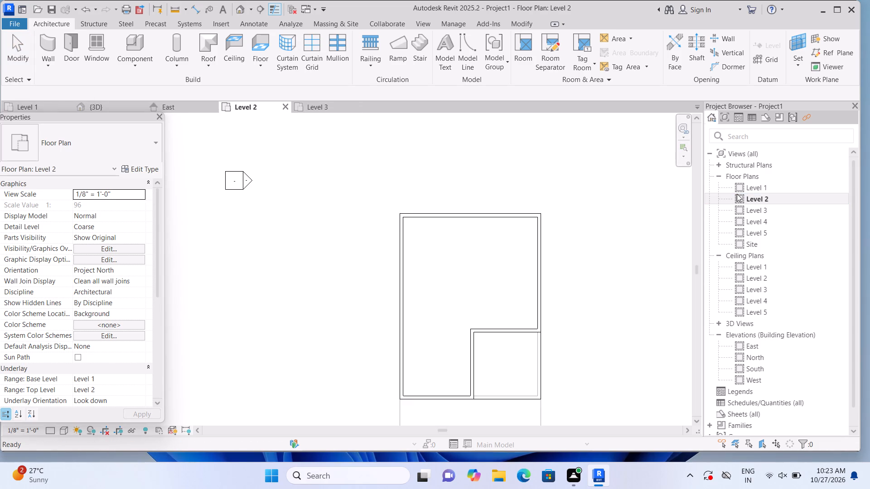
Draw a 10' high Curtain Wall 1 segment 9'-6" long along the Level 2 south wall, aligned above the Level 1 window.
middle_click_drag(636, 288, 564, 221)
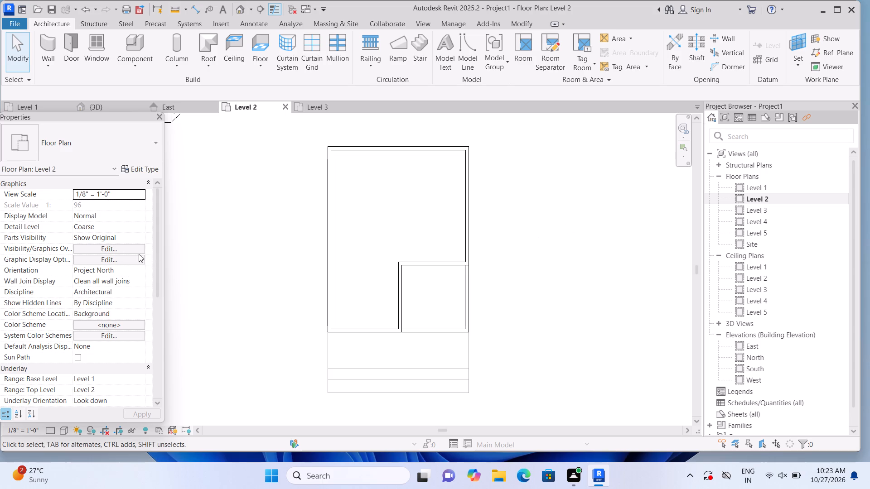
left_click(52, 41)
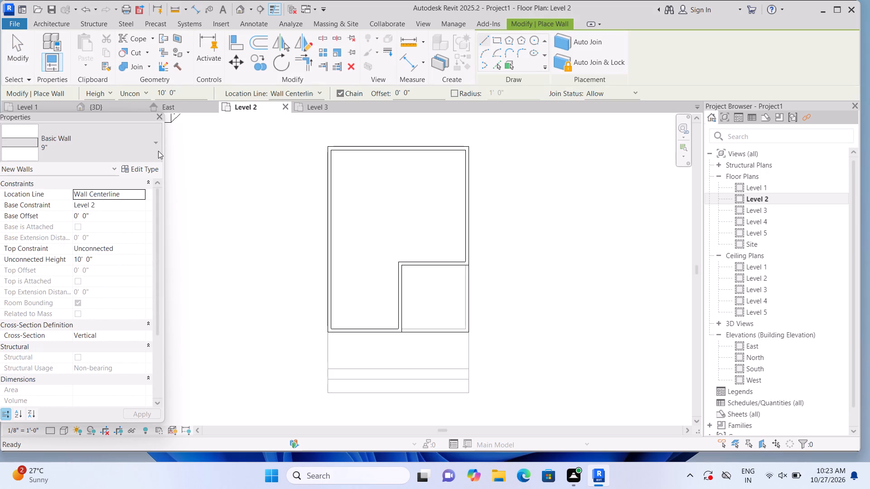
left_click(153, 145)
scroll(138, 226, "down", 8)
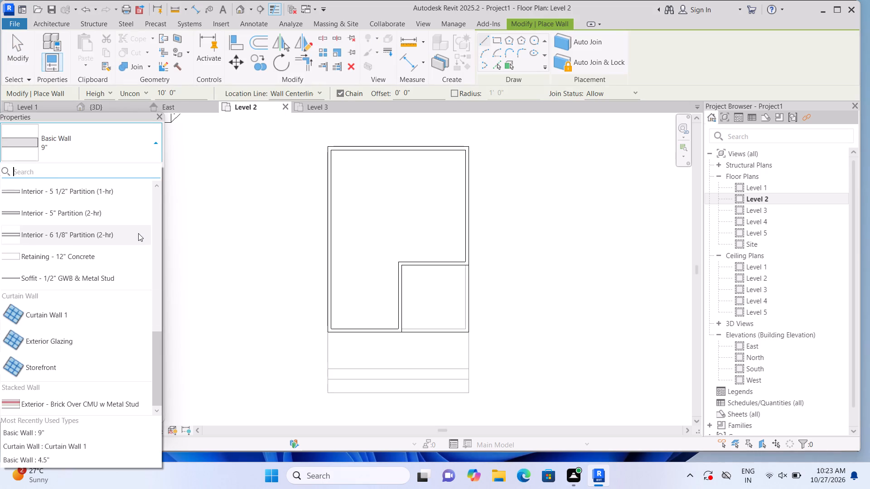
scroll(138, 233, "down", 2)
left_click(92, 322)
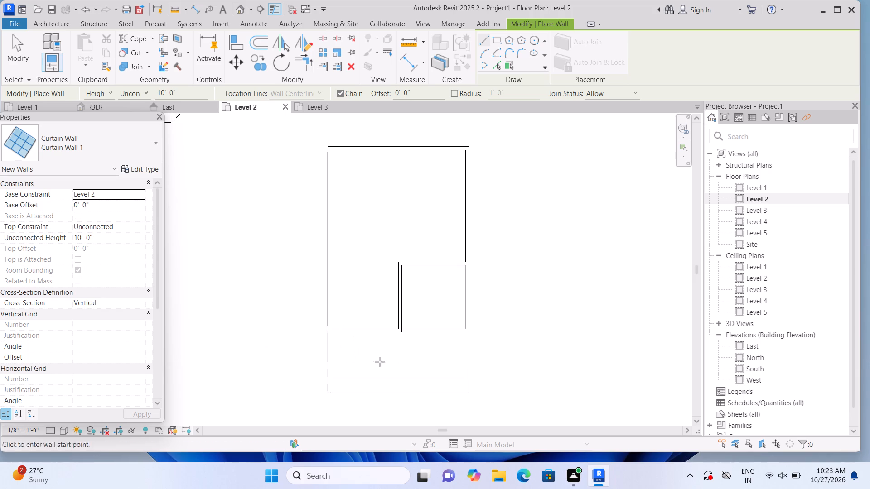
scroll(378, 358, "up", 2)
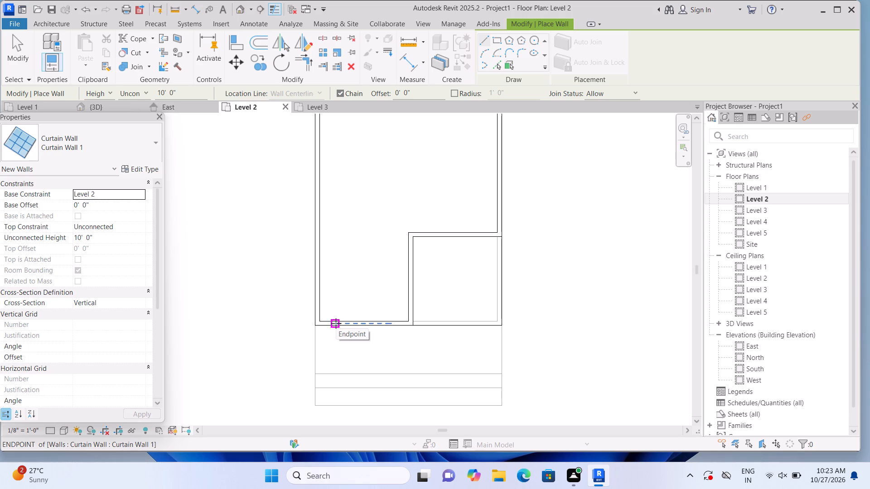
left_click(335, 323)
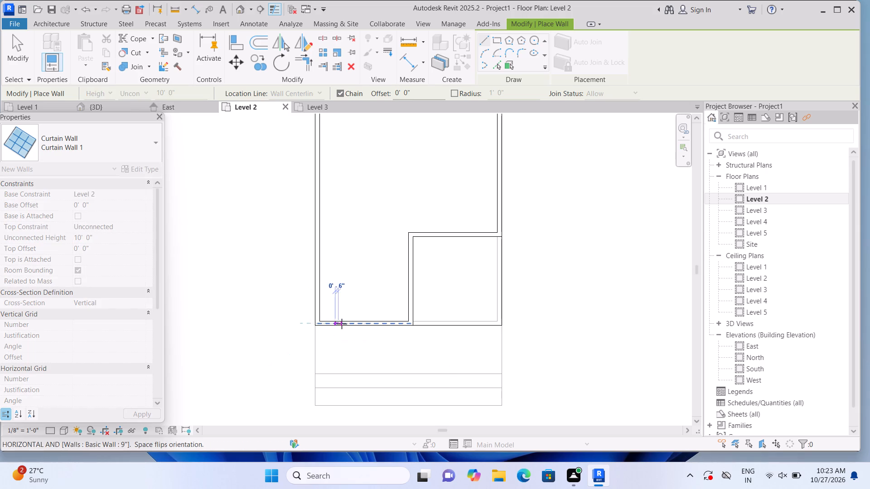
left_click(395, 324)
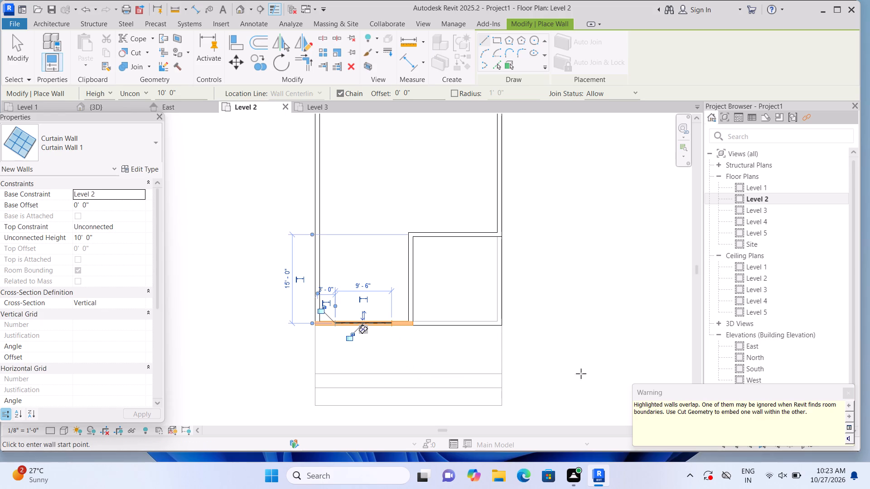
Cut the Level 2 south wall with its overlapping curtain wall and check the opening in the default 3D view.
left_click(145, 51)
left_click(146, 71)
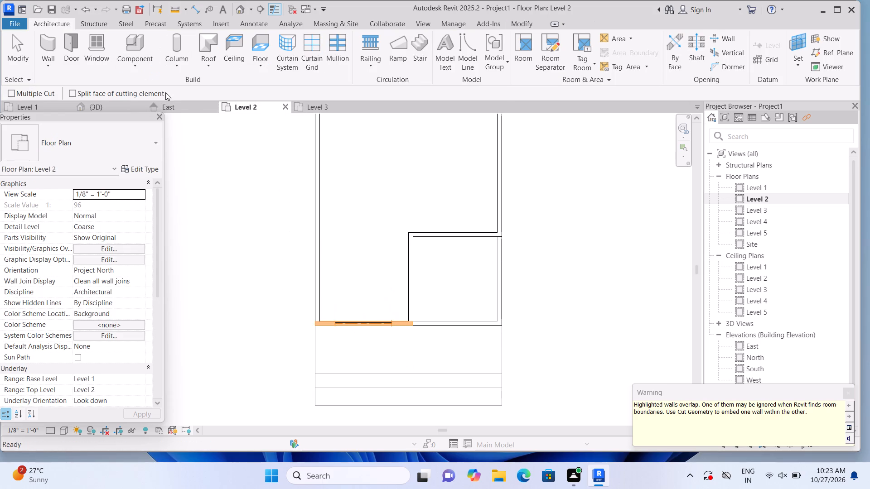
left_click(324, 328)
left_click(351, 322)
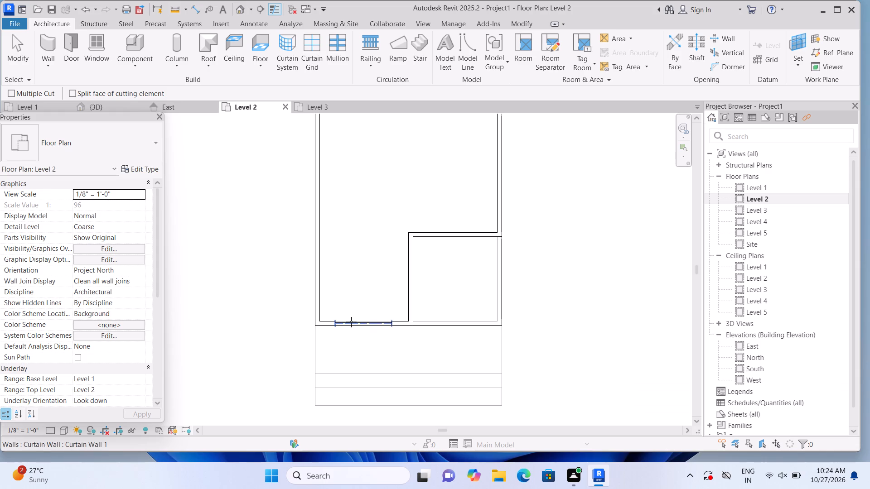
left_click(240, 11)
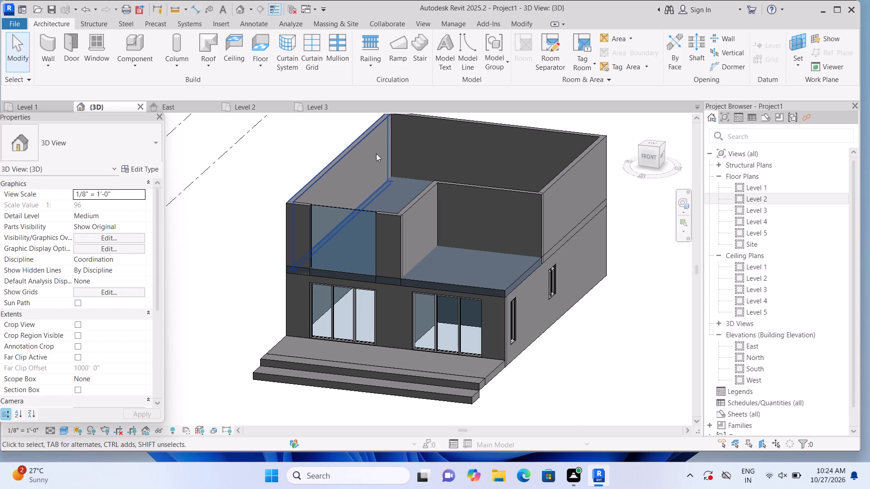
On Level 2, embed a 10'-0" long Curtain Wall 1 in the recessed south wall, starting 2'-0" from the inner corner, using Cut Geometry.
double_click(740, 197)
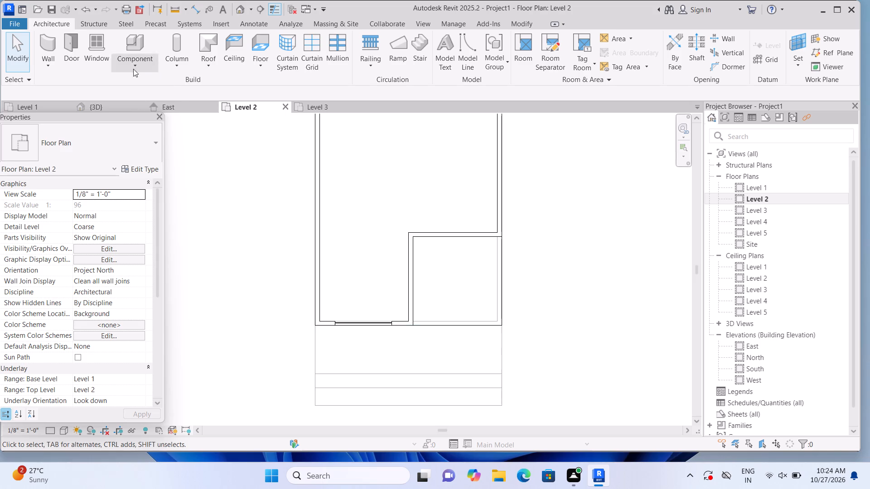
left_click(48, 38)
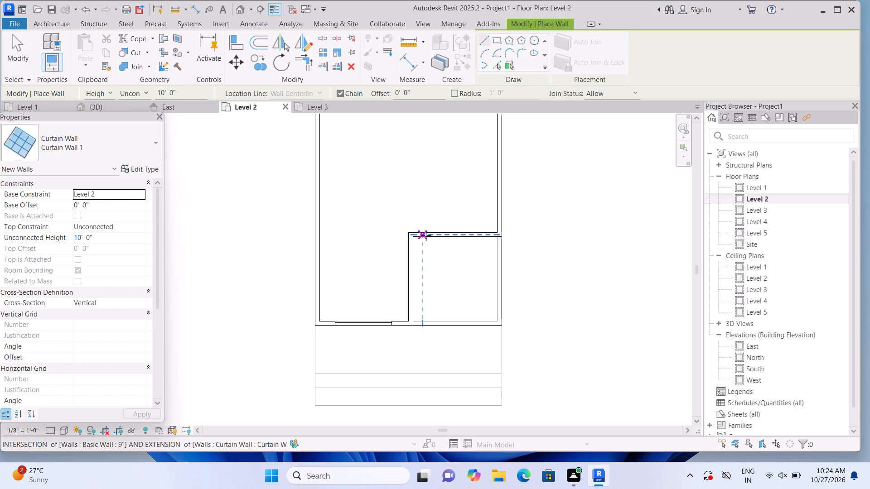
left_click(426, 235)
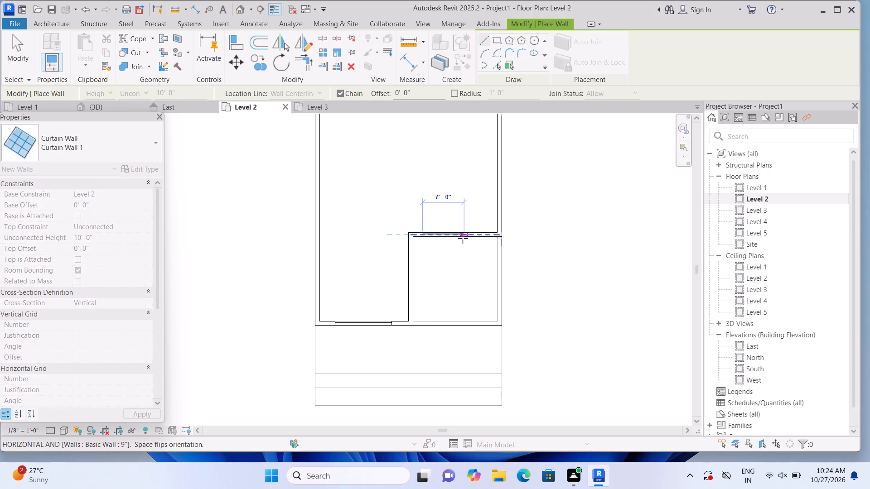
left_click(482, 235)
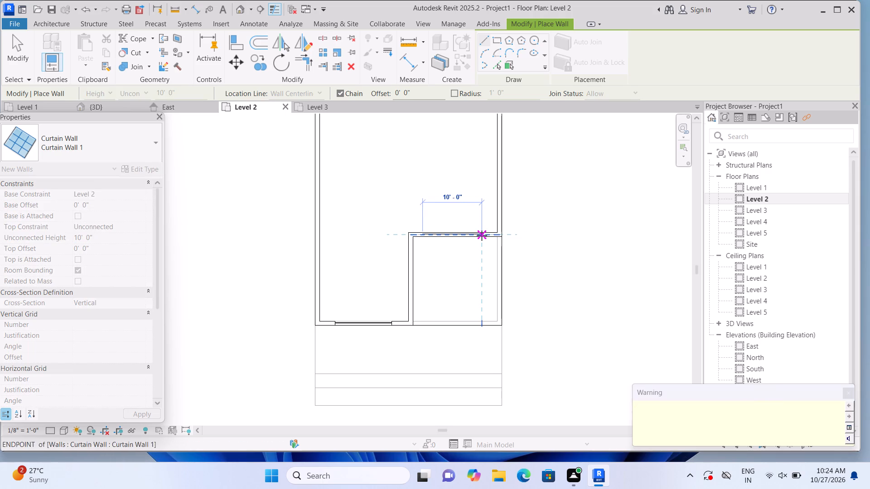
left_click(147, 55)
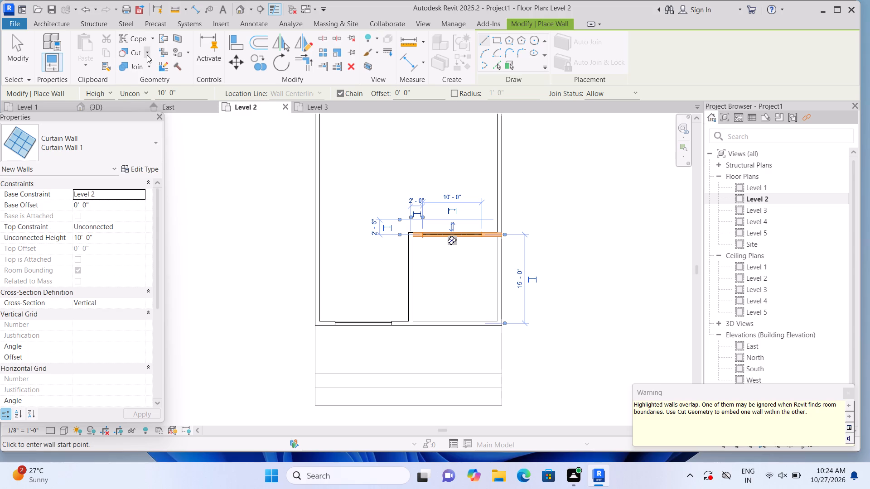
left_click(146, 66)
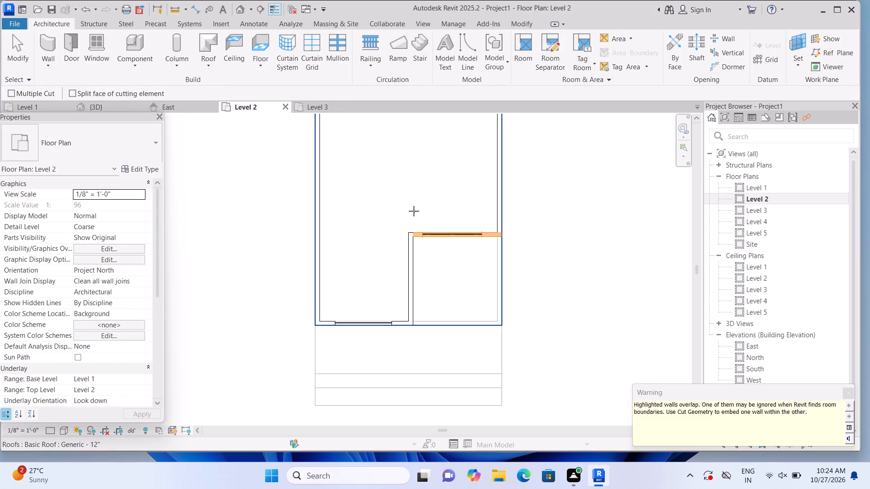
left_click(491, 234)
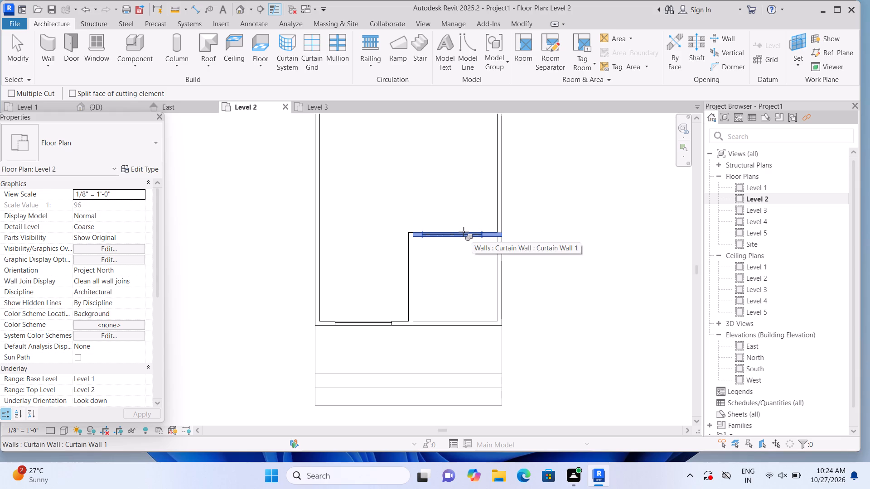
left_click(464, 232)
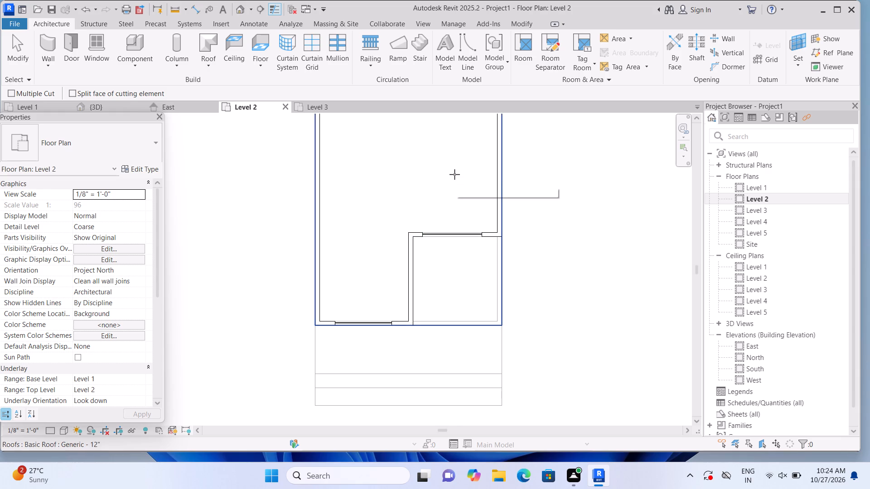
key("Escape")
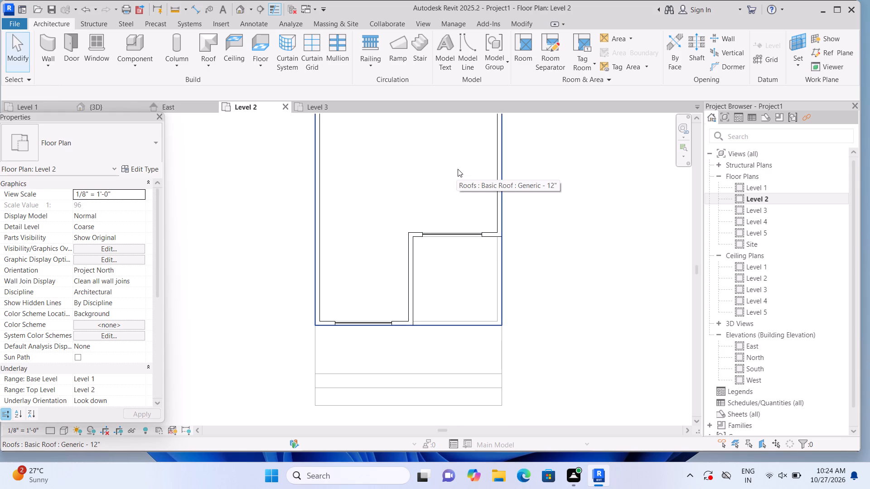
Embed a 4'-0" long Curtain Wall 1 in the Level 2 east wall, starting 8'-0" north of the recessed wall, using Cut Geometry.
left_click(51, 53)
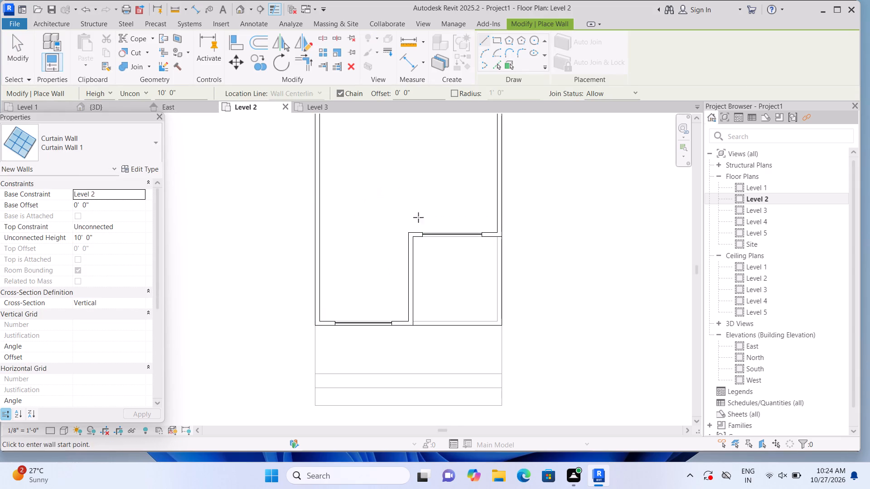
left_click(498, 188)
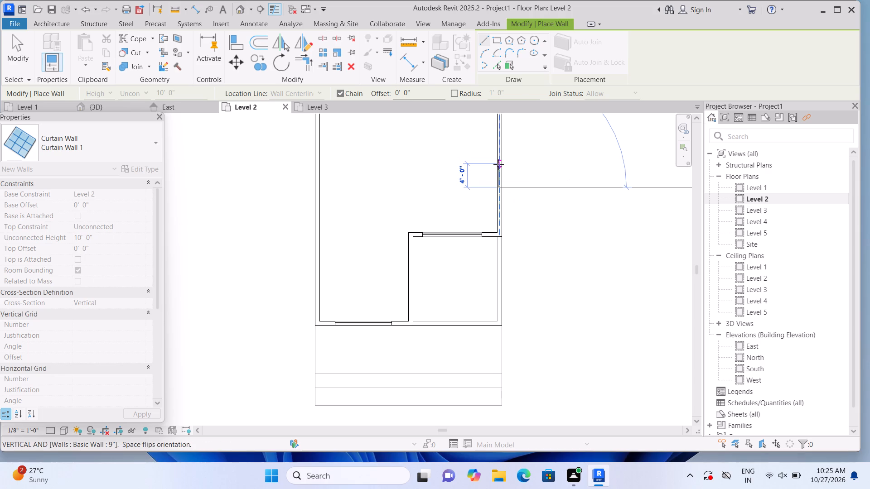
left_click(498, 164)
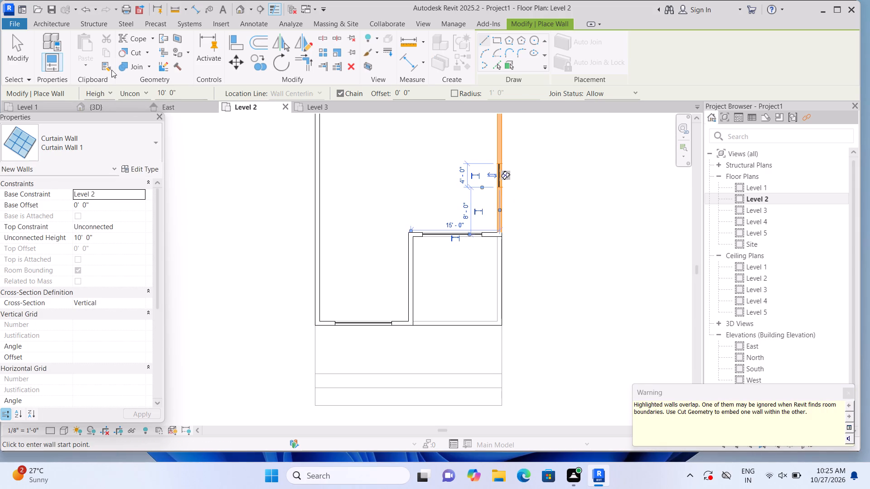
left_click(150, 49)
left_click(149, 67)
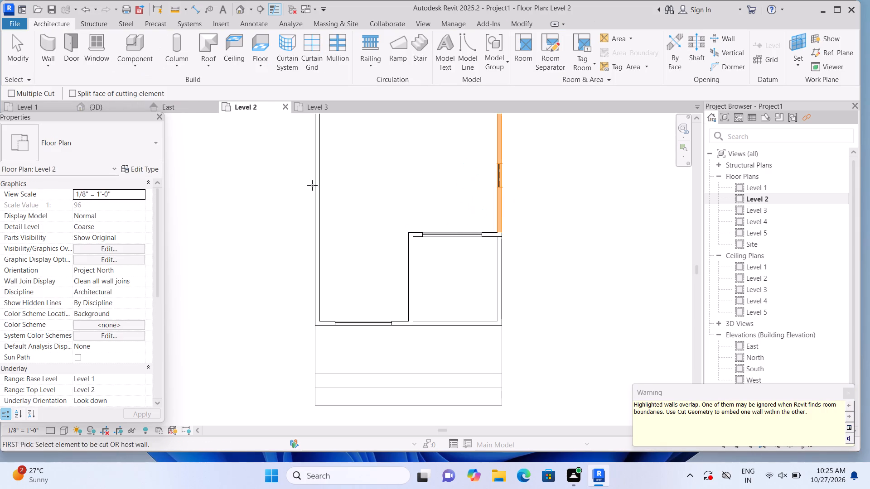
left_click(505, 151)
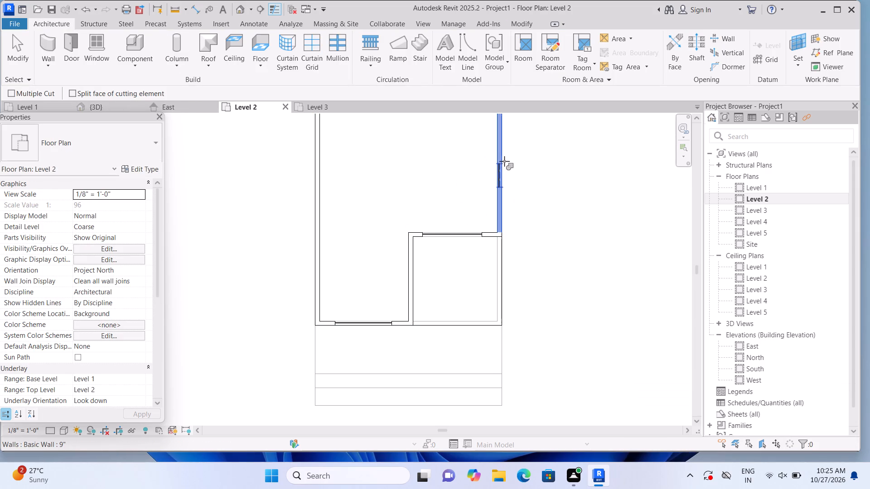
left_click(500, 173)
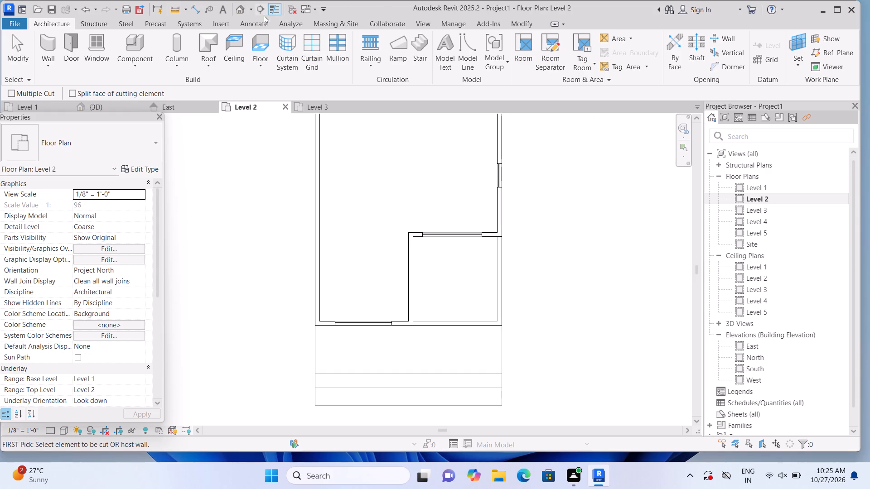
In the 3D view, raise the bottom edge of the 9'-6" south curtain wall to a base offset of about 2'-5".
left_click(237, 9)
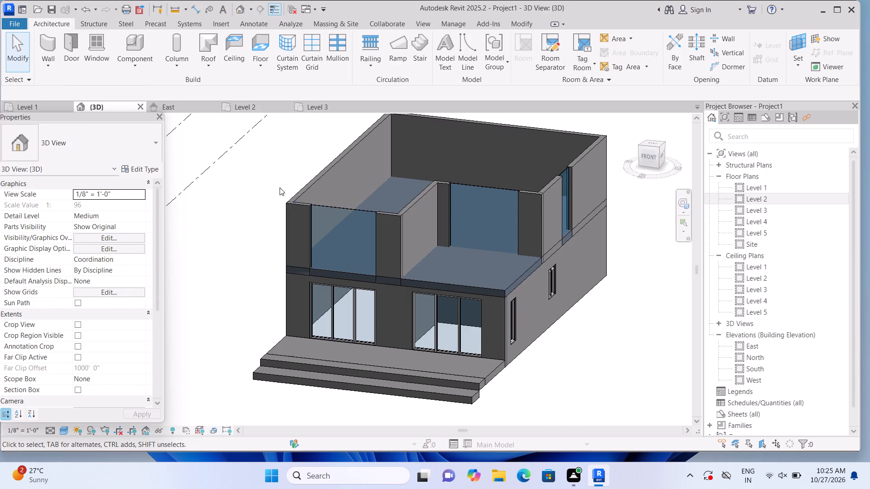
left_click(331, 215)
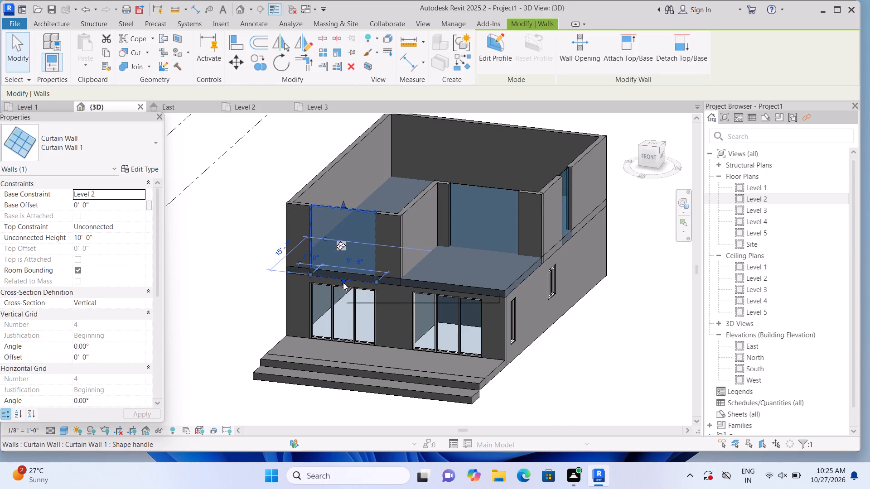
left_click_drag(342, 281, 346, 257)
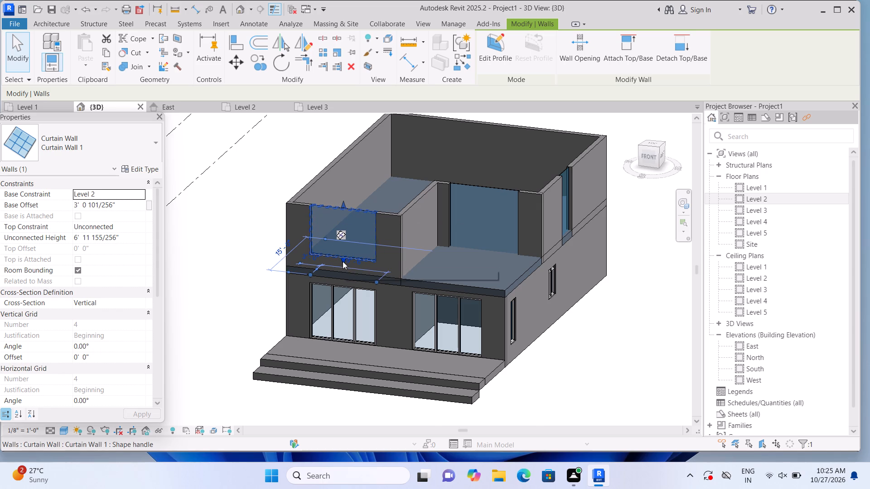
scroll(343, 261, "up", 3)
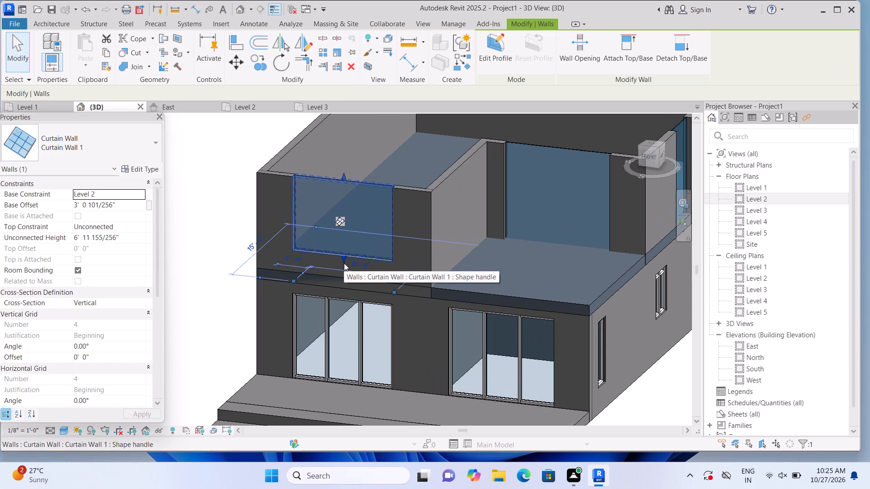
scroll(344, 263, "up", 2)
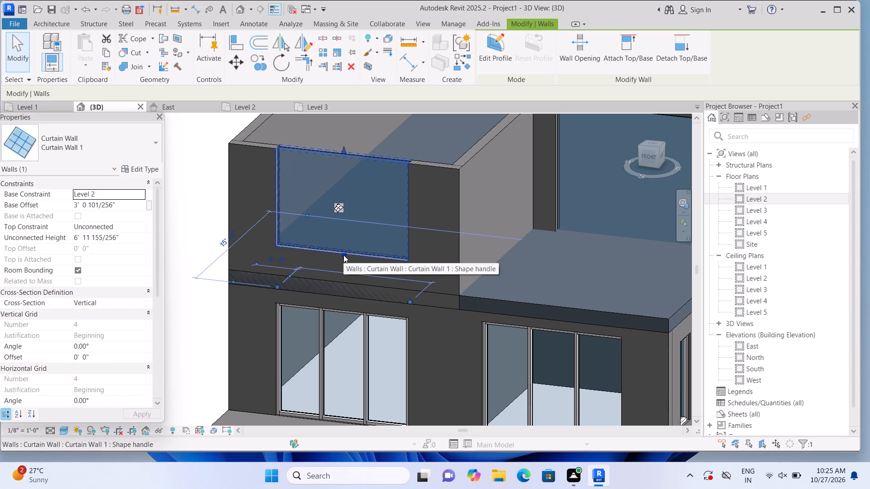
left_click_drag(343, 255, 344, 261)
left_click(344, 261)
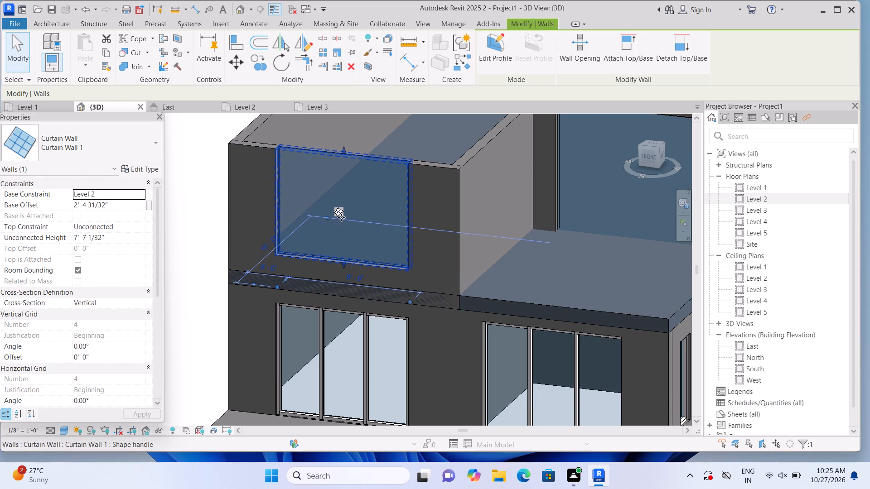
Lower the top edge of the same south curtain wall to an unconnected height of about 6'-7".
left_click_drag(344, 150, 344, 151)
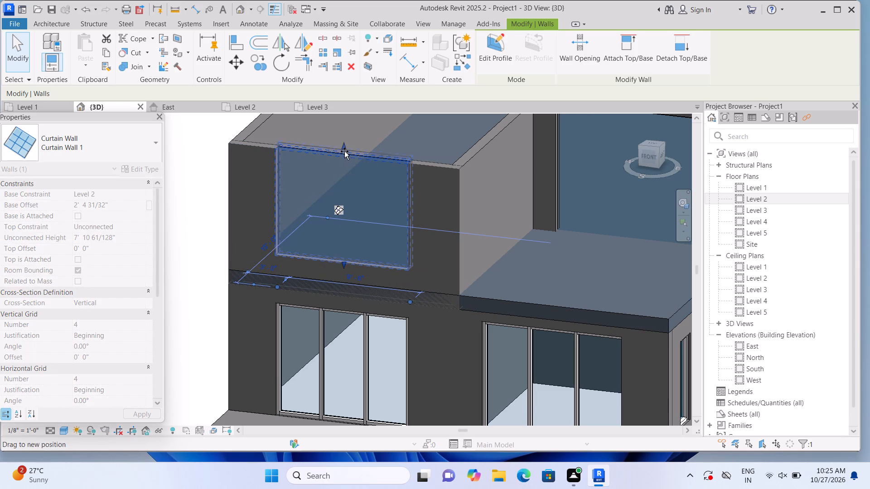
left_click_drag(344, 151, 347, 167)
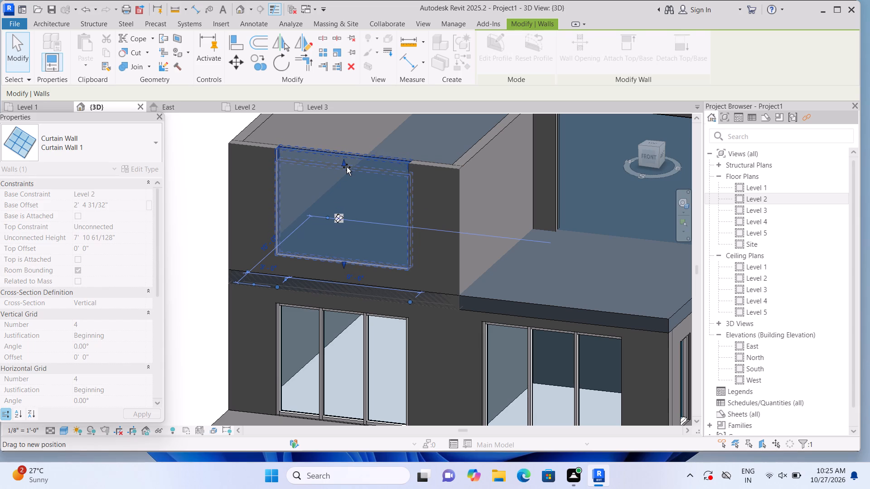
left_click_drag(347, 167, 347, 169)
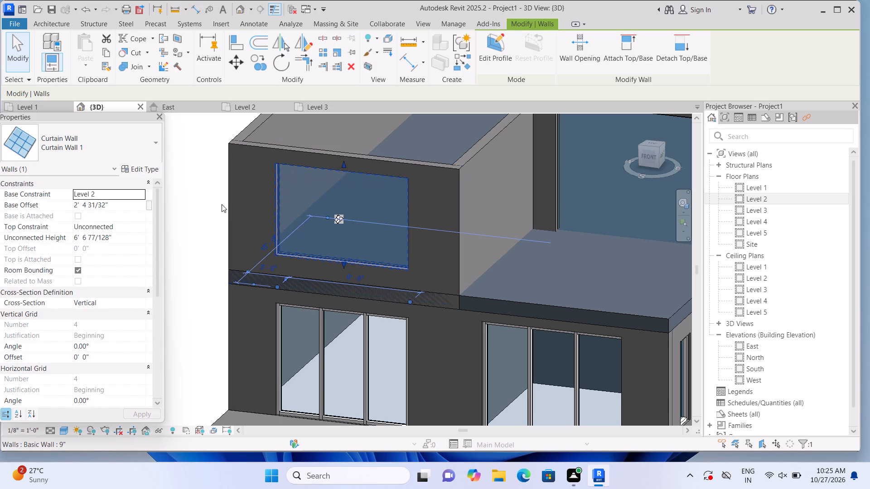
left_click(200, 207)
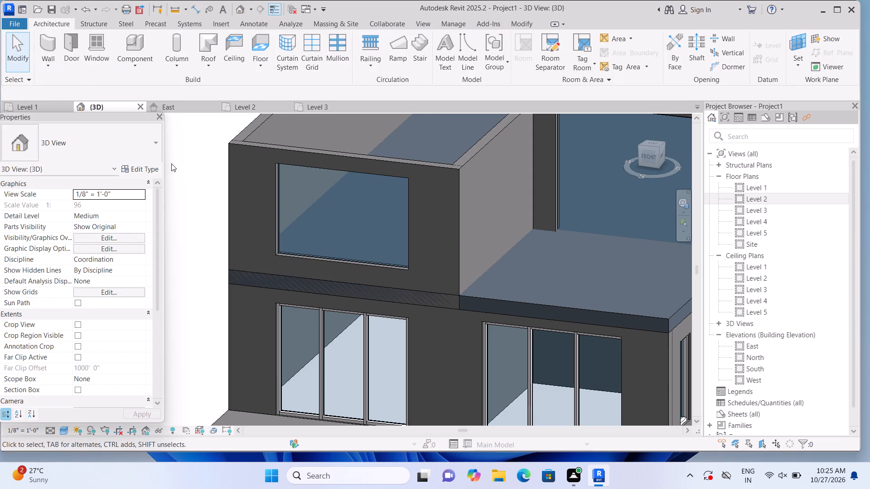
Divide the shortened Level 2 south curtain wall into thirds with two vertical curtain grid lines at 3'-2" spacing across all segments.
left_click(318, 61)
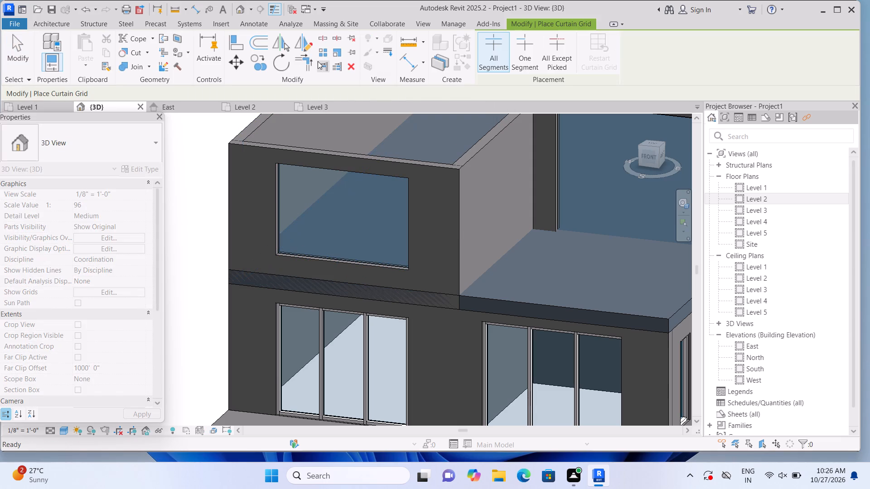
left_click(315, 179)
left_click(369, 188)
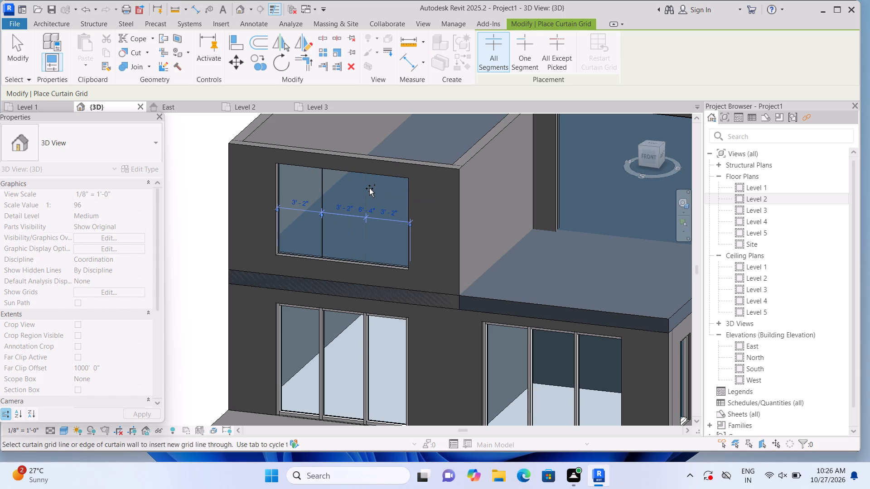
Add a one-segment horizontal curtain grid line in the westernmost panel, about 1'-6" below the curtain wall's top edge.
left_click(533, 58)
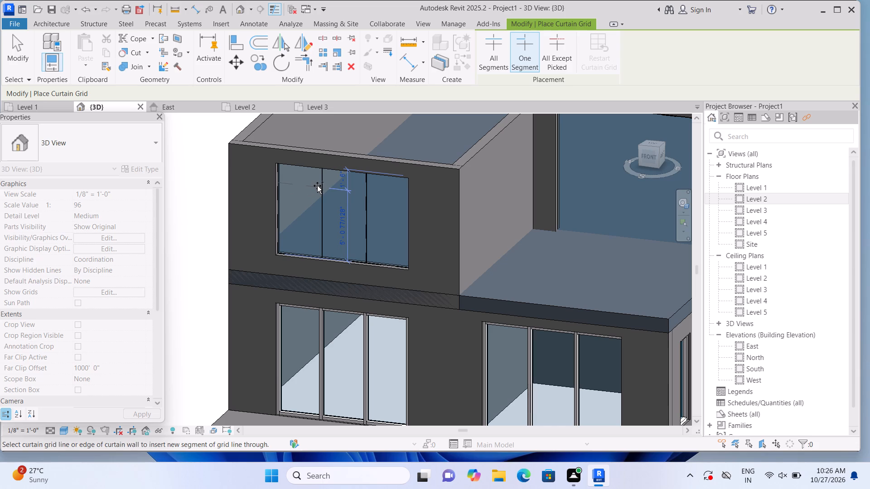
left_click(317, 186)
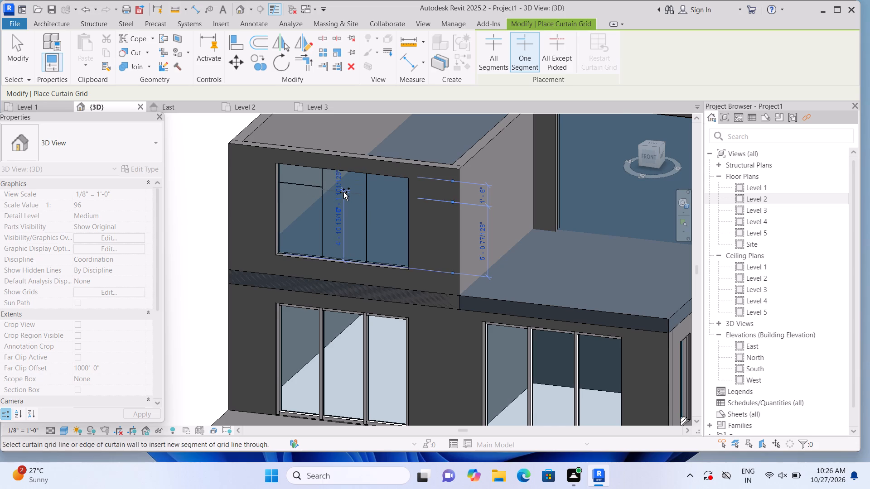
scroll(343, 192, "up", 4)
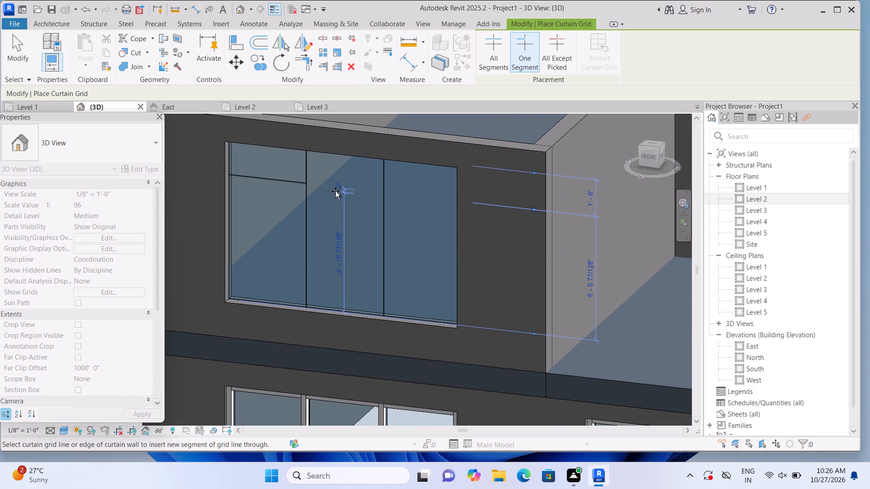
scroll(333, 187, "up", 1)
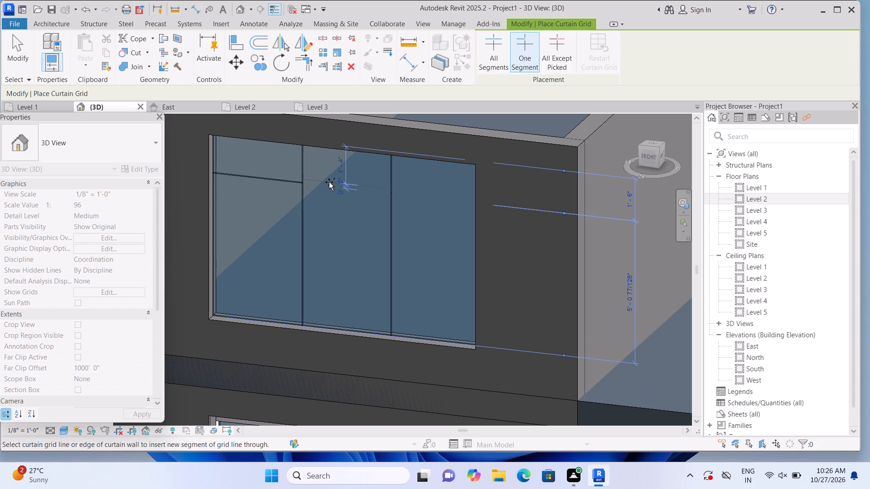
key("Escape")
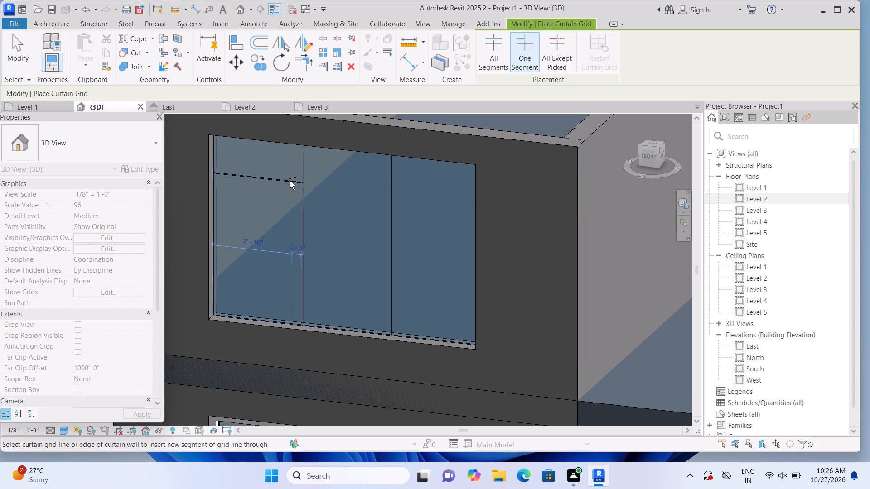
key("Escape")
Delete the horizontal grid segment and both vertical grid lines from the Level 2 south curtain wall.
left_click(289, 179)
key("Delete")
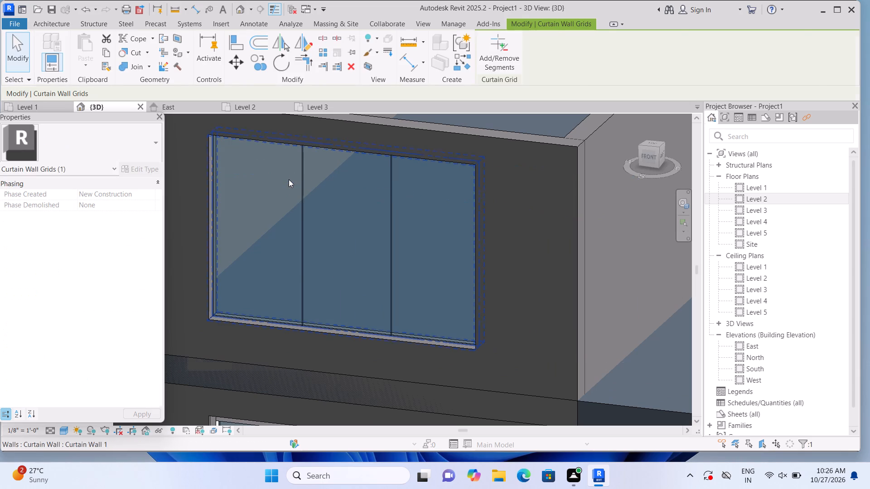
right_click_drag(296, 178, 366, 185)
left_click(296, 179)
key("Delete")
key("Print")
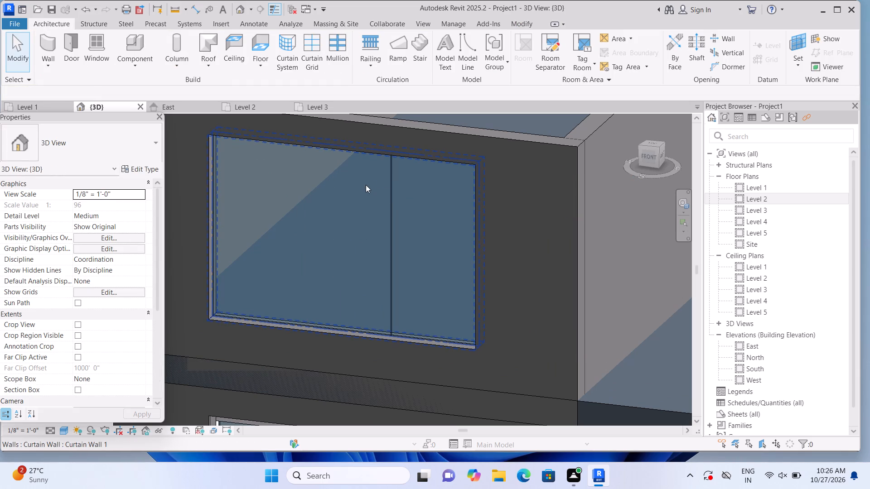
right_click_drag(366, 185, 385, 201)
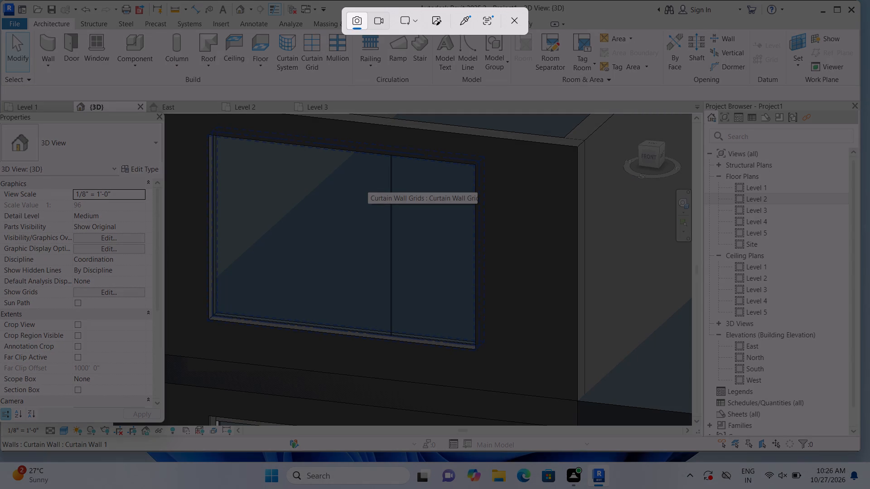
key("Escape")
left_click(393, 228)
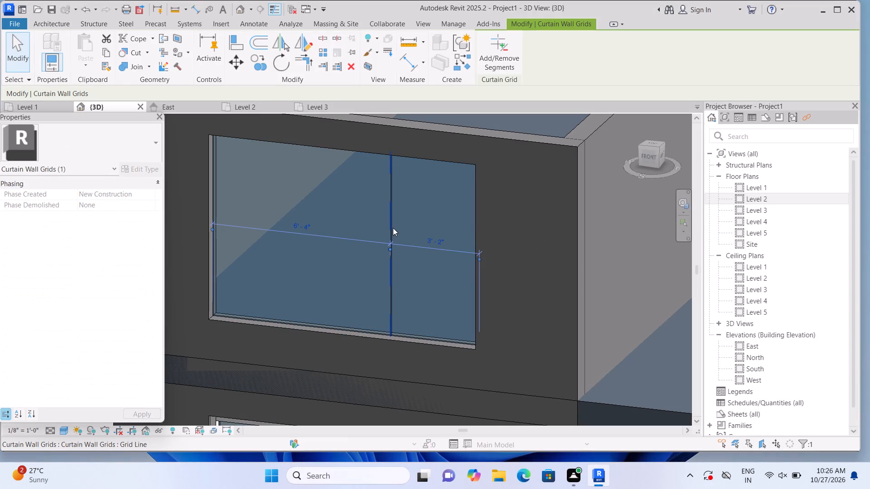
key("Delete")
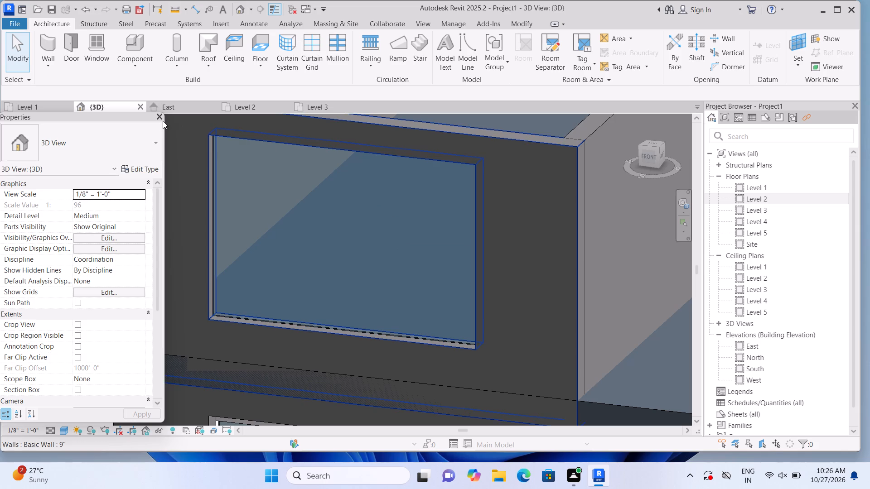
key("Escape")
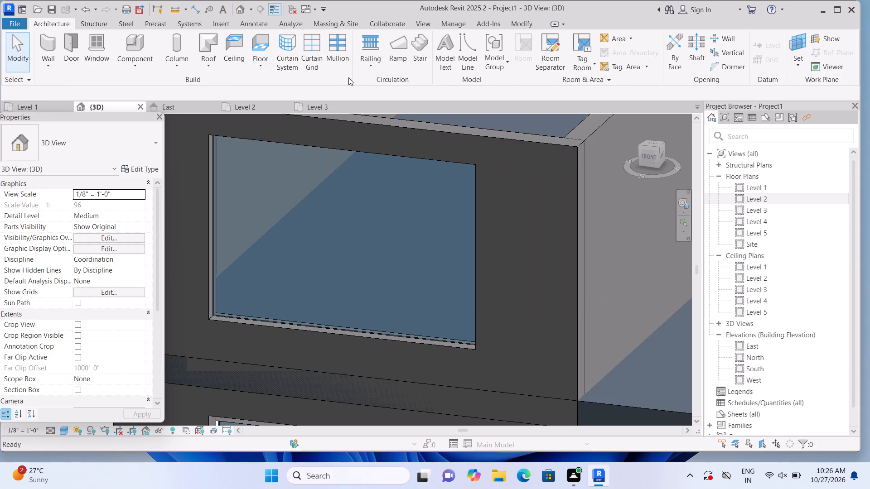
Place a horizontal curtain grid line across the full width of the Level 2 south curtain wall, about 1'-6" below its top edge.
left_click(313, 65)
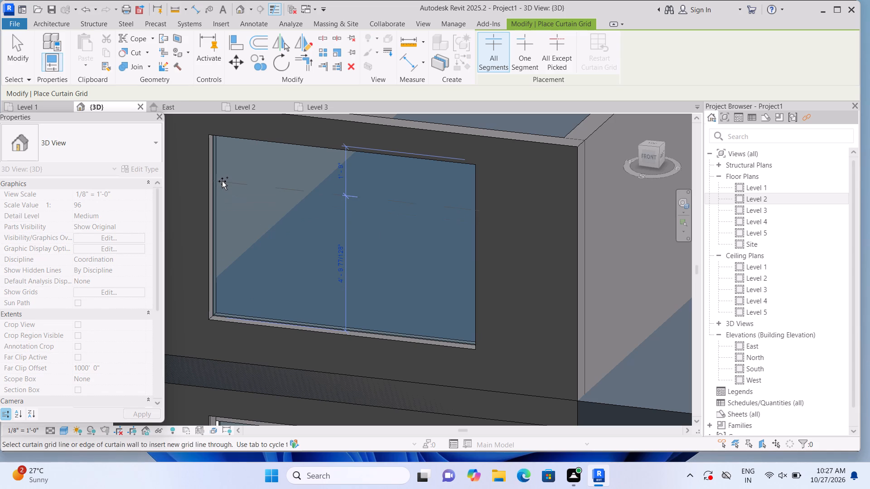
scroll(222, 181, "up", 1)
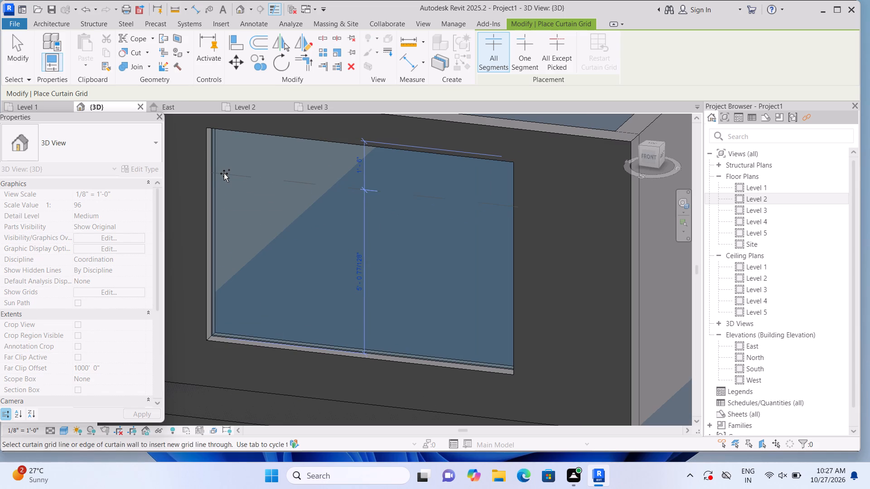
left_click(224, 173)
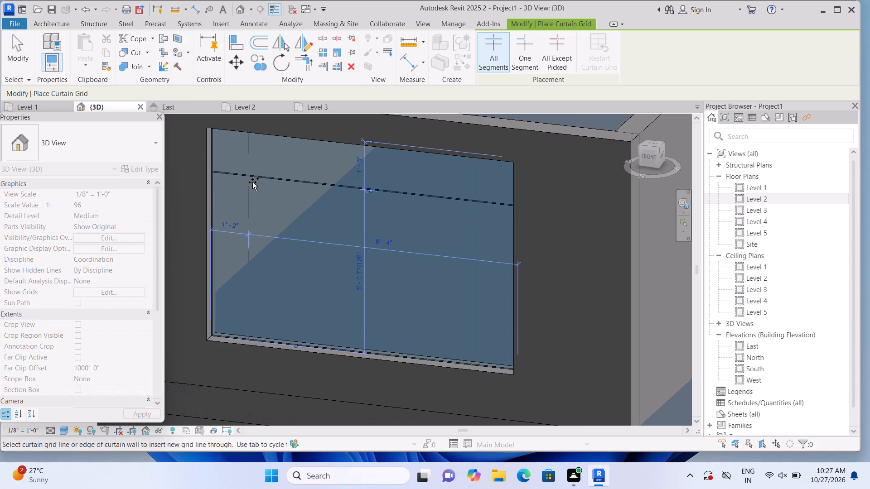
Add a one-segment vertical grid line below the horizontal grid line, about 2'-9" from the curtain wall's west edge.
left_click(515, 71)
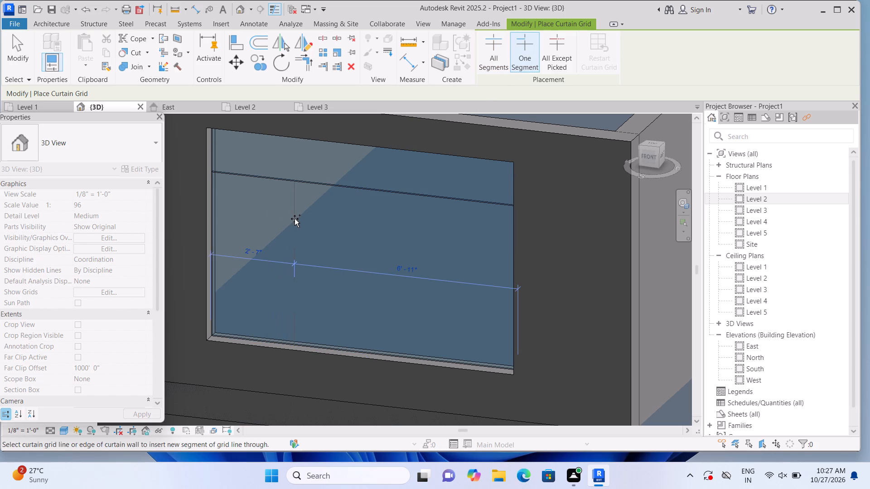
left_click(300, 221)
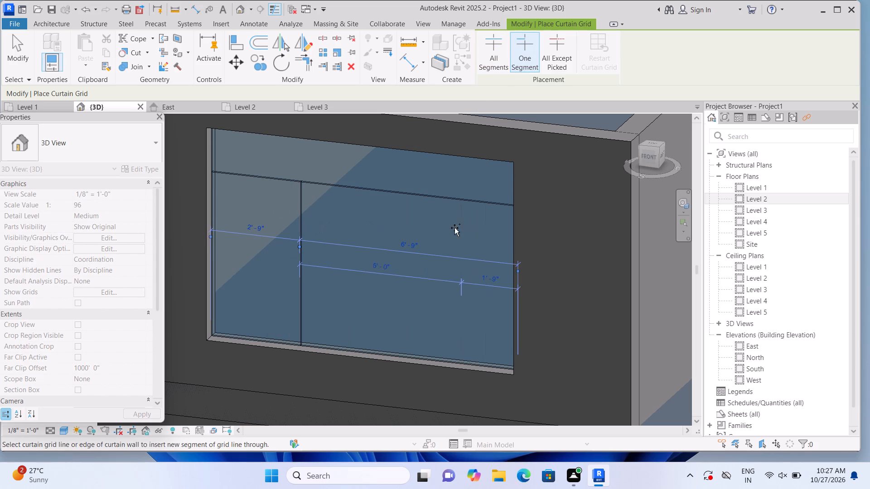
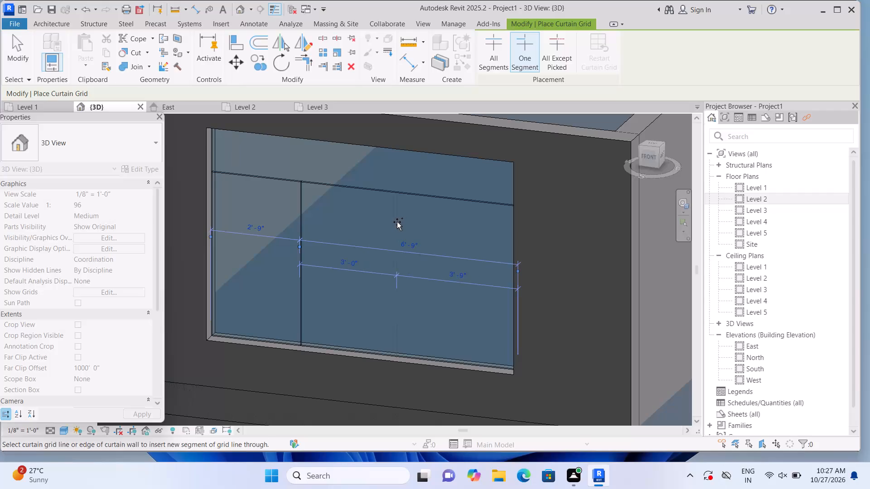
Add a second vertical one-segment curtain grid line below the horizontal grid in the upper front window, 3'-0" from the first vertical line.
left_click(397, 222)
scroll(397, 222, "down", 5)
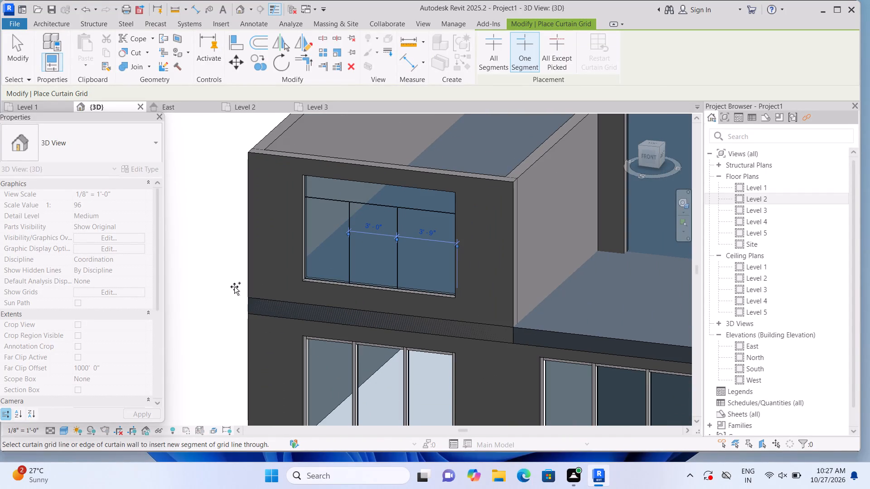
key("Escape")
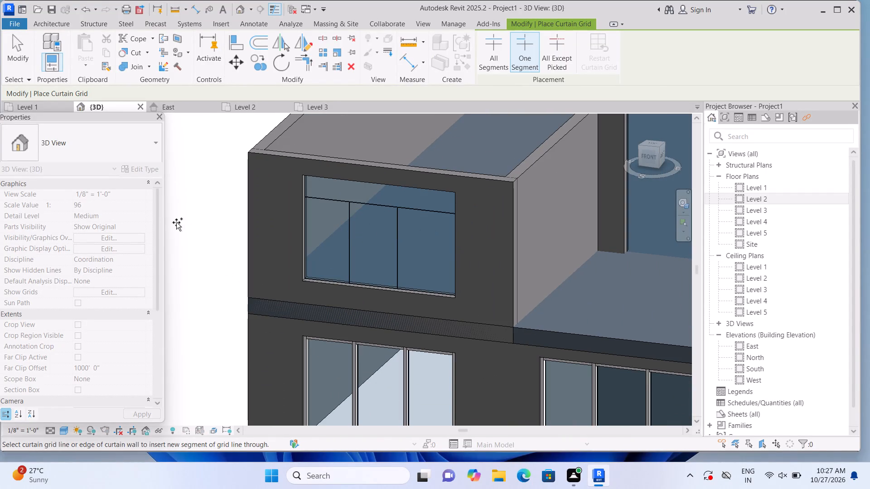
Place 2.5" x 5" rectangular mullions on all grid lines and outer edges of the upper front window.
left_click(37, 24)
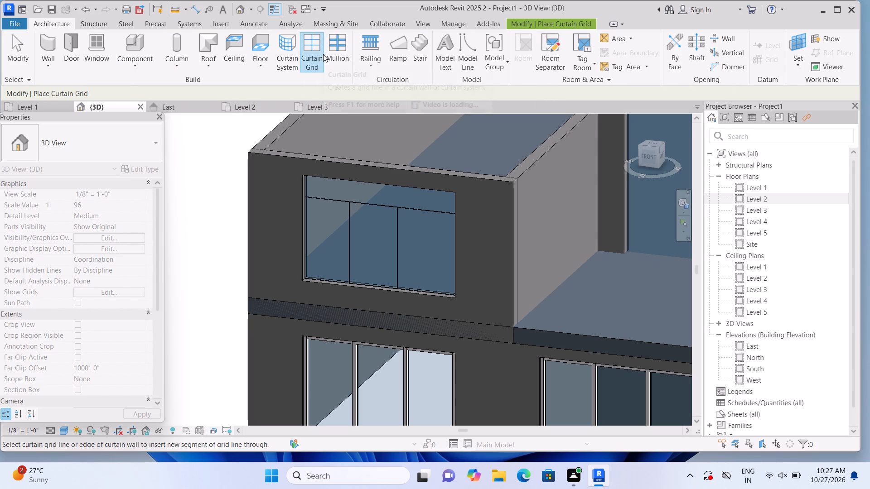
left_click(338, 59)
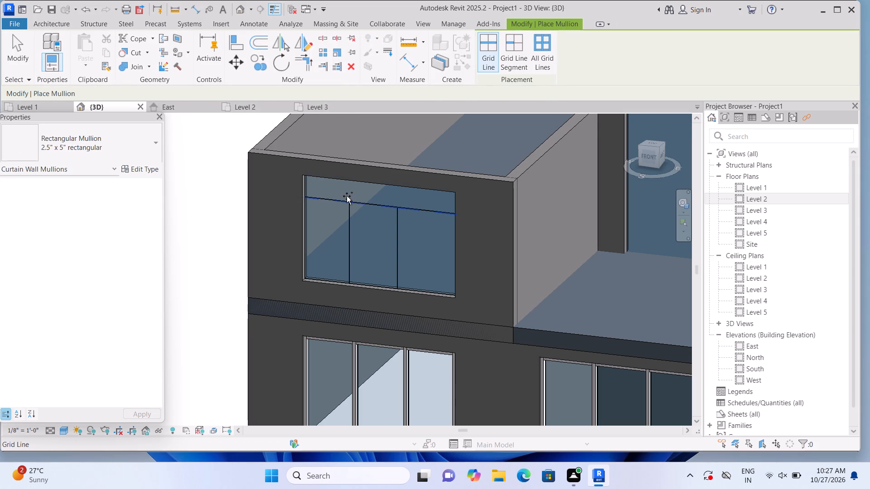
left_click(347, 196)
left_click(354, 183)
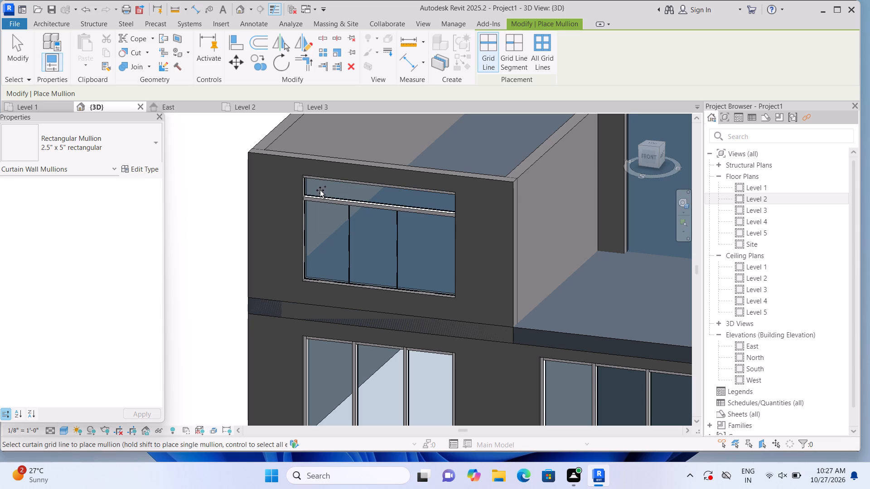
double_click(314, 187)
left_click(345, 220)
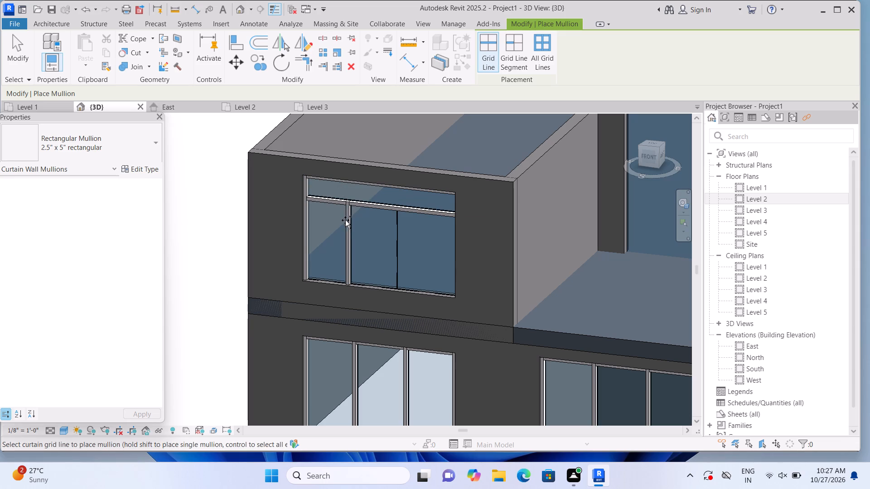
left_click(396, 231)
middle_click_drag(362, 276, 345, 260)
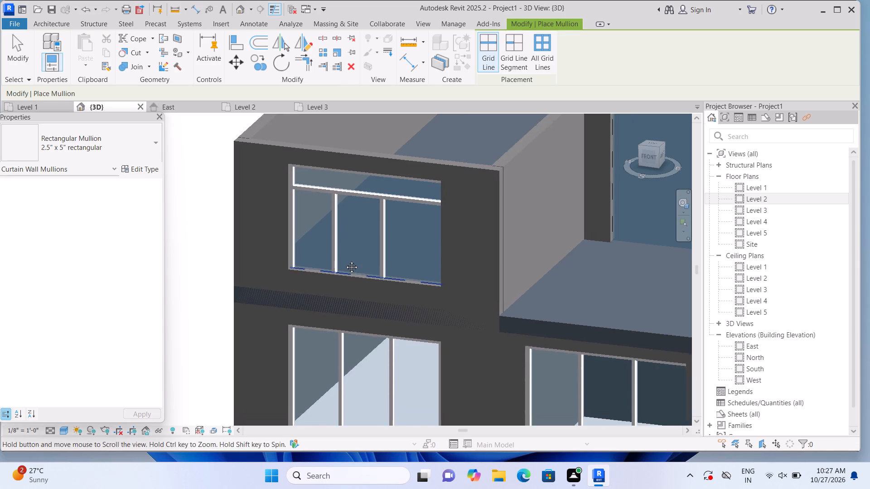
middle_click_drag(345, 260, 334, 250)
left_click(338, 260)
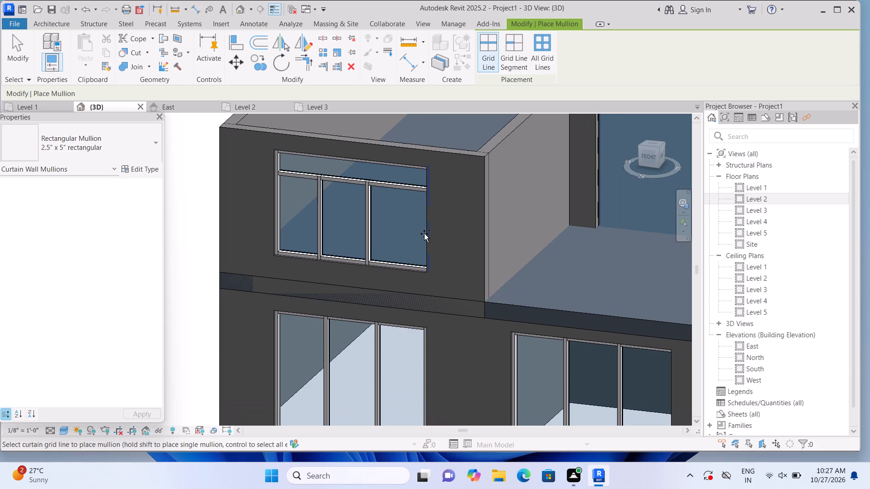
left_click(424, 234)
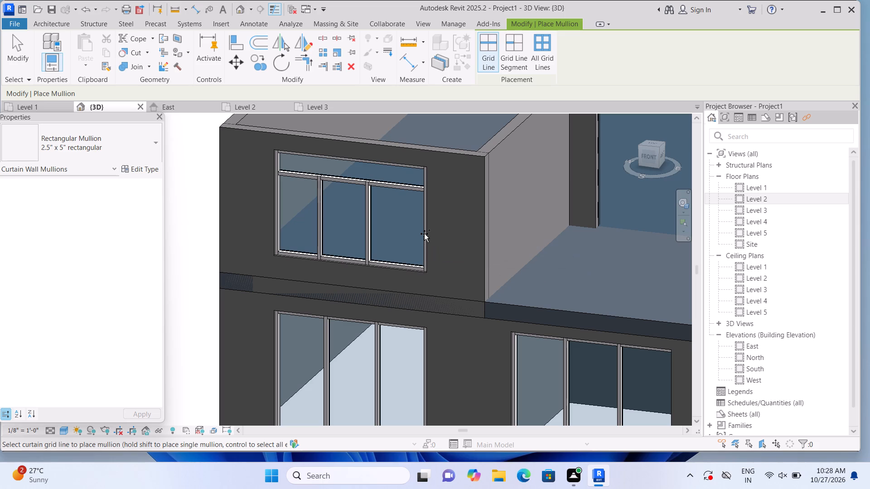
scroll(424, 234, "down", 2)
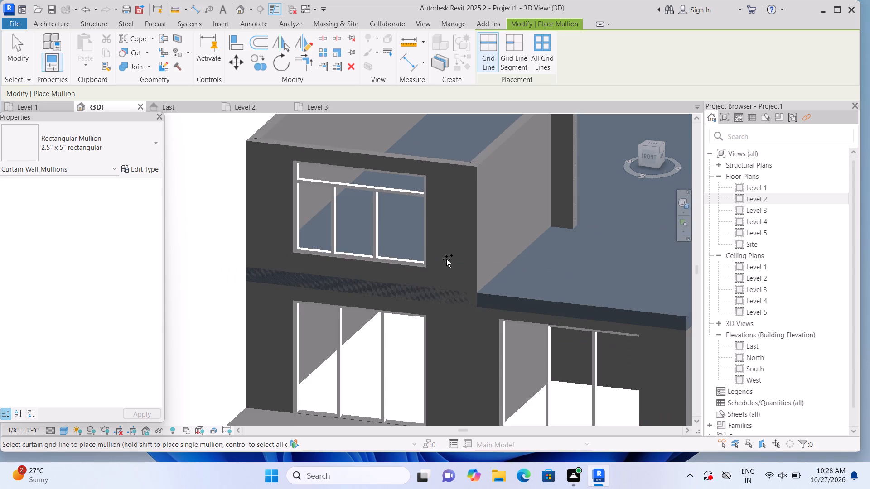
key("Escape")
Resize the Level 2 curtain wall facing the terrace to a 1' 0" base offset and an unconnected height of about 7'.
middle_click(512, 228)
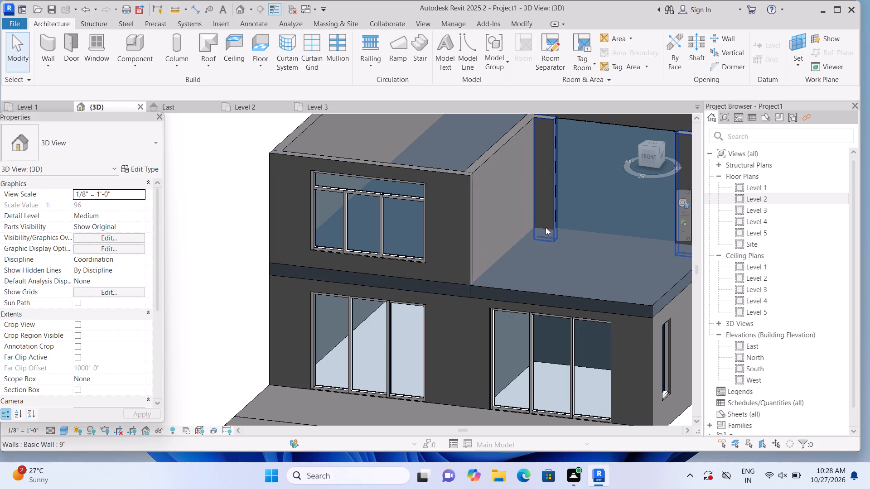
middle_click_drag(570, 231, 431, 256)
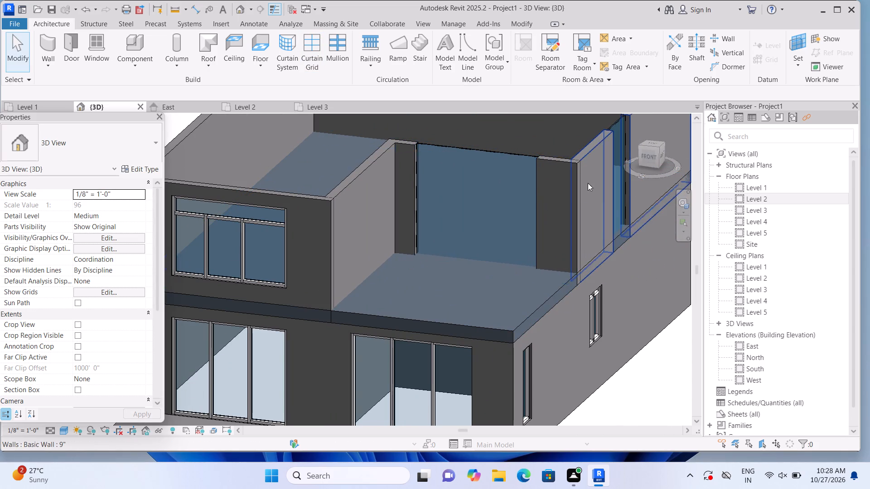
double_click(515, 169)
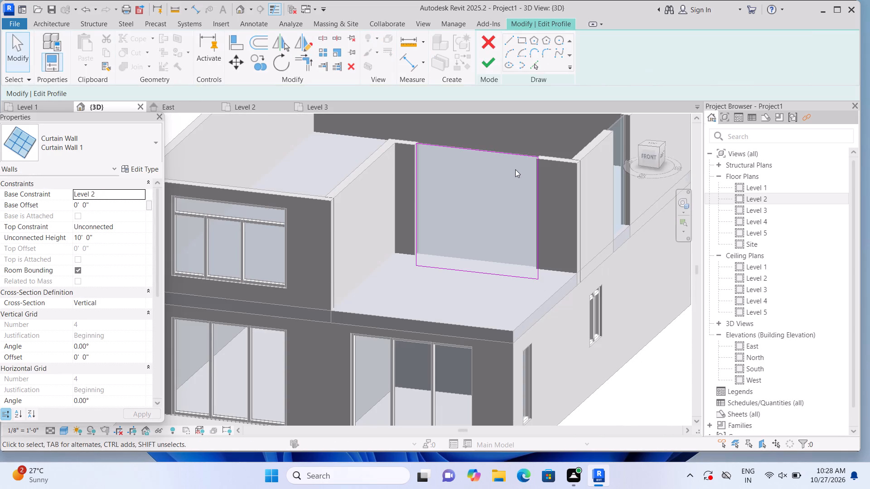
left_click(484, 63)
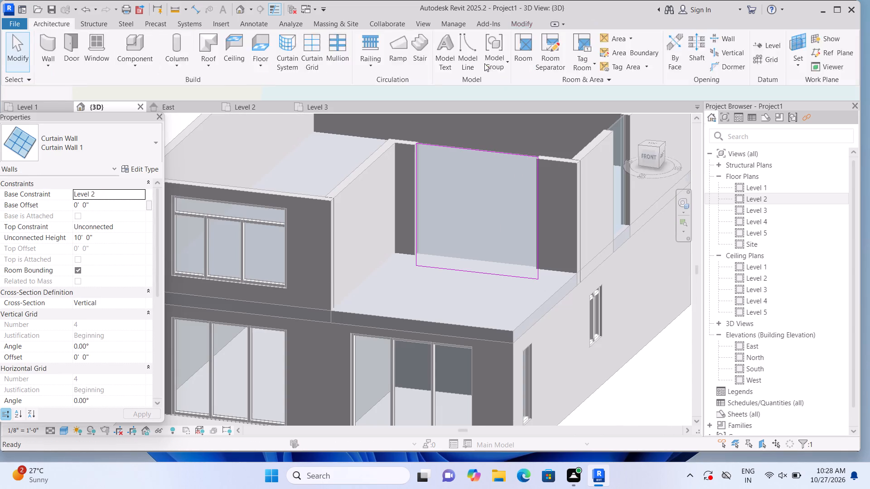
scroll(498, 223, "up", 1)
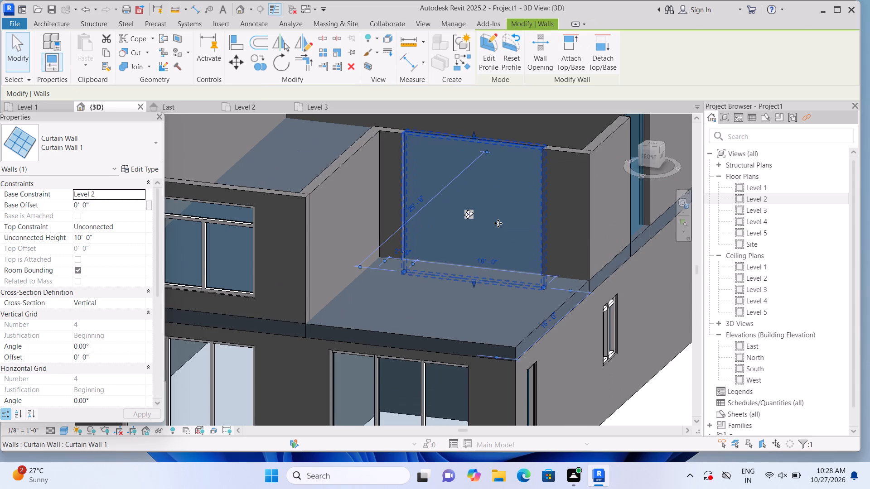
scroll(567, 235, "up", 1)
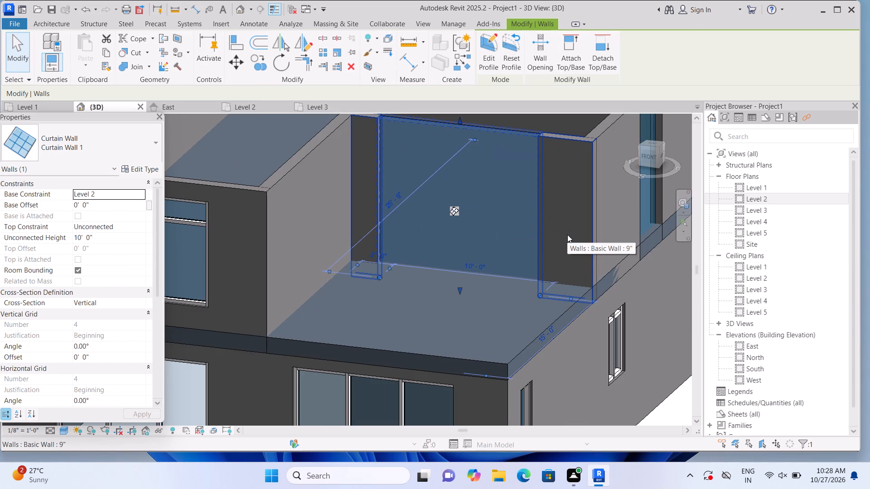
middle_click_drag(573, 228, 535, 261)
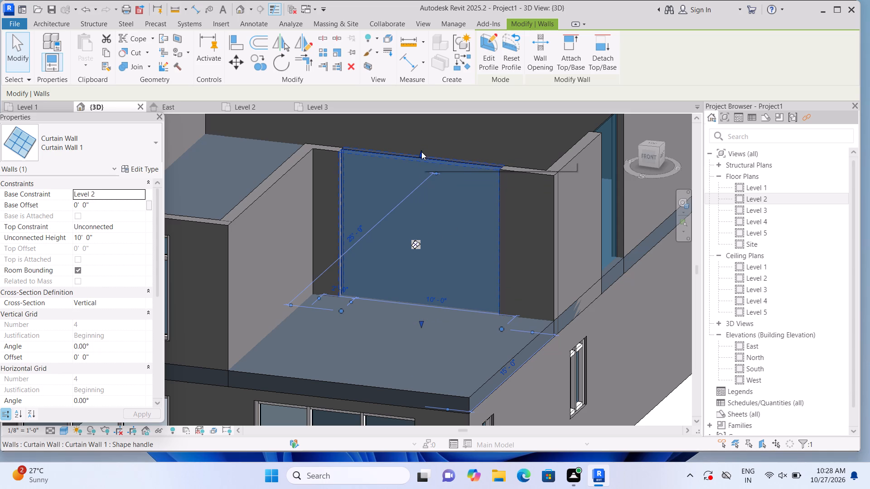
left_click_drag(421, 152, 417, 191)
left_click(417, 191)
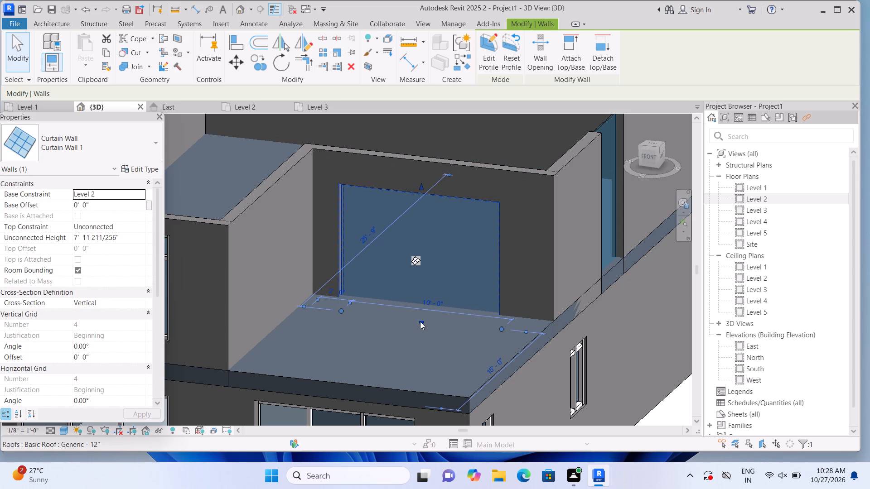
left_click_drag(420, 321, 422, 308)
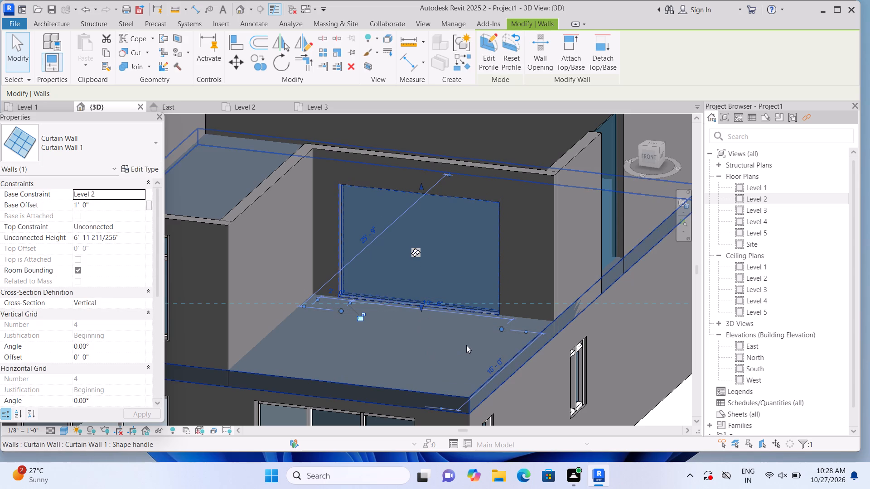
left_click(679, 415)
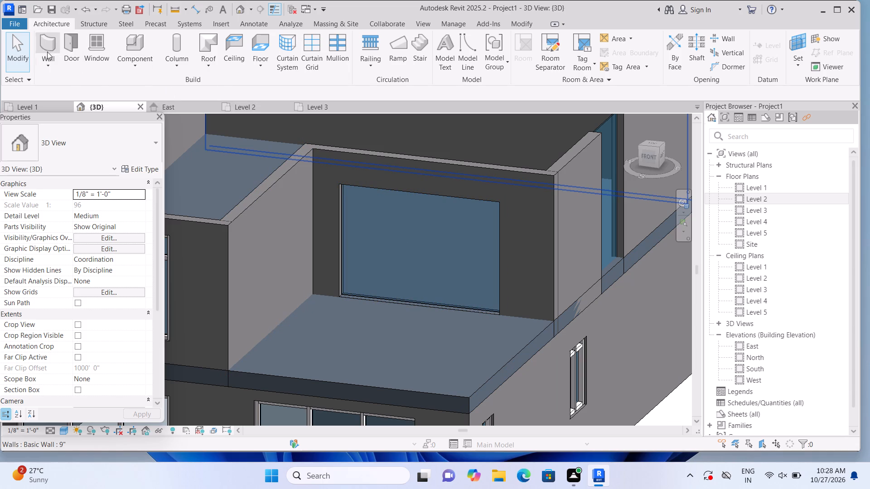
Divide the terrace curtain wall into three equal 3'-4" bays with two vertical curtain grid lines across all segments.
left_click(318, 62)
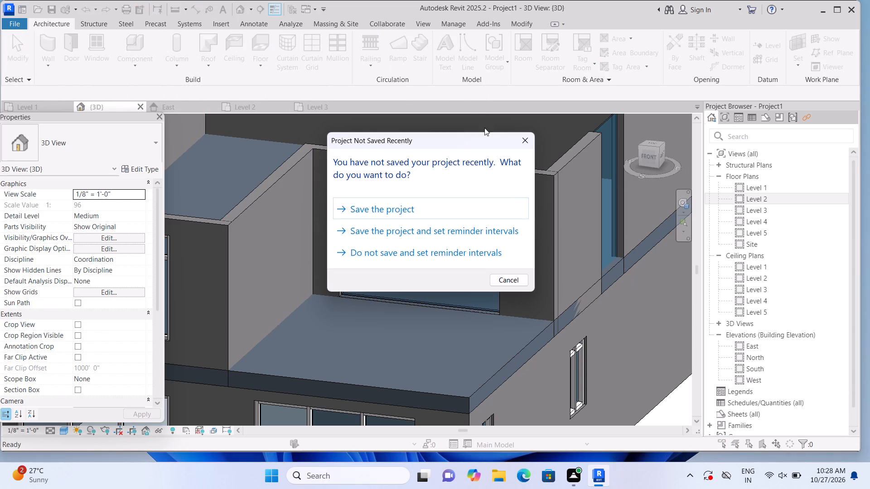
left_click(523, 143)
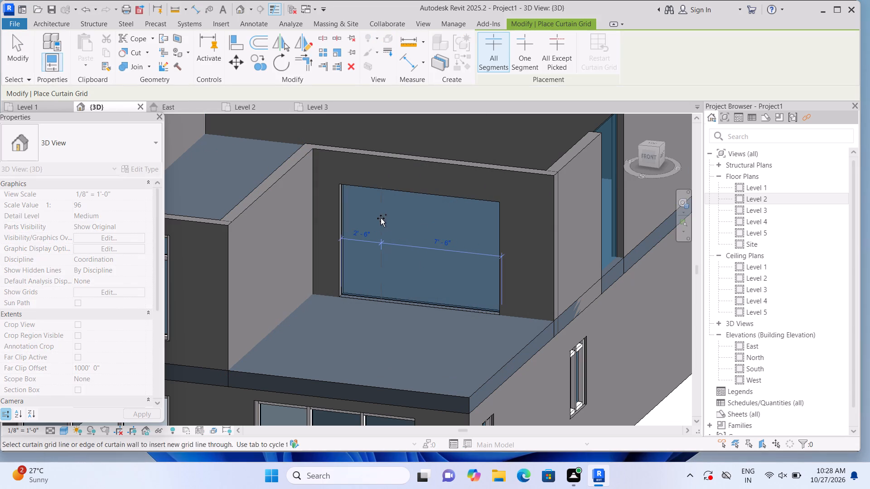
left_click(387, 220)
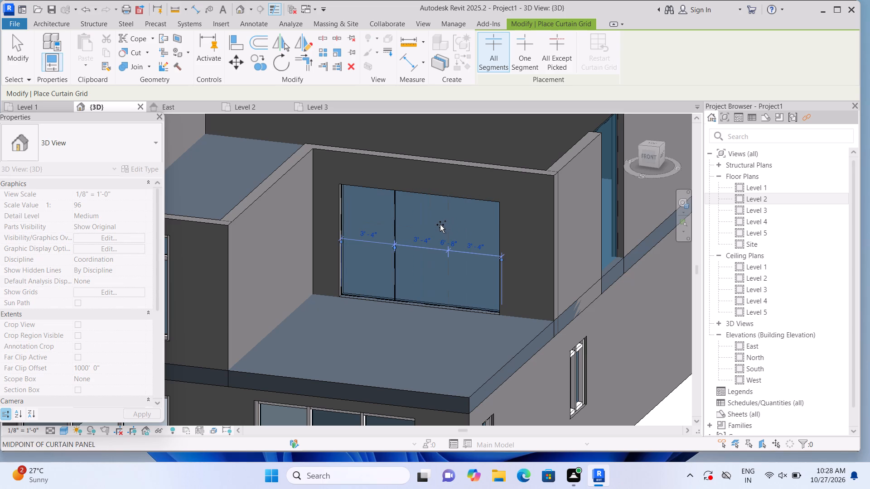
left_click(447, 230)
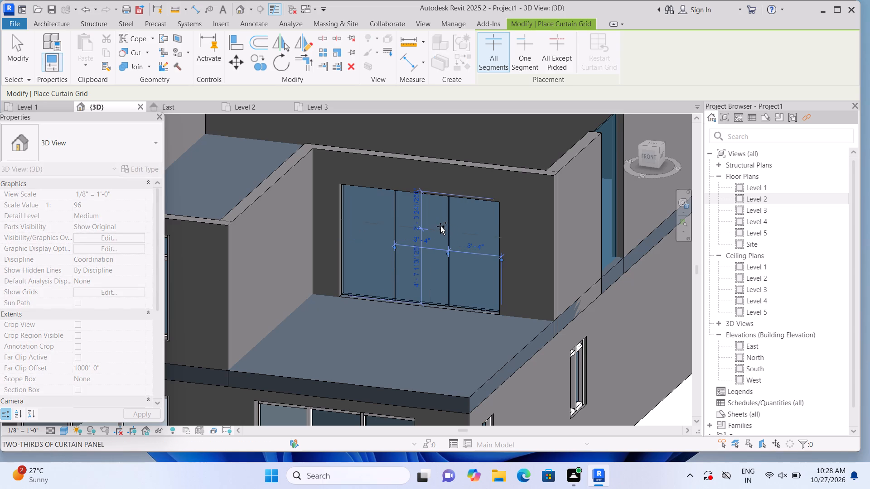
key("Escape")
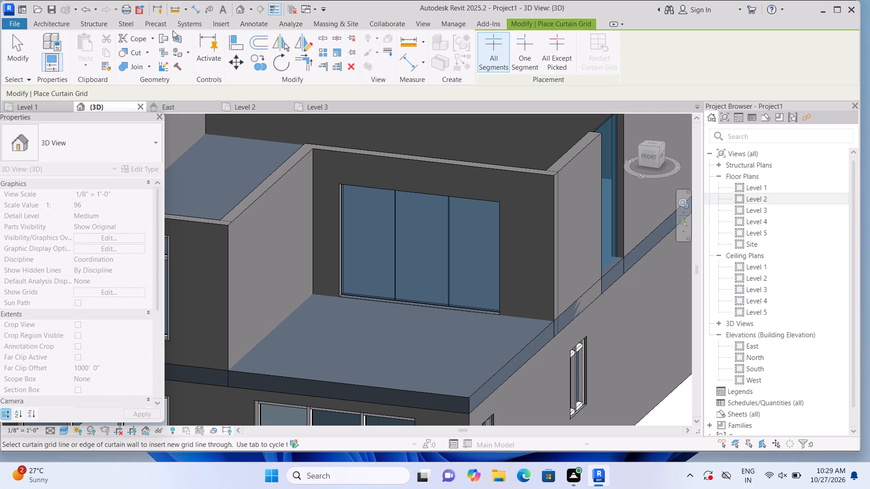
Place 2.5" x 5" rectangular mullions on both vertical grid lines and all four edges of the terrace curtain wall.
left_click(63, 26)
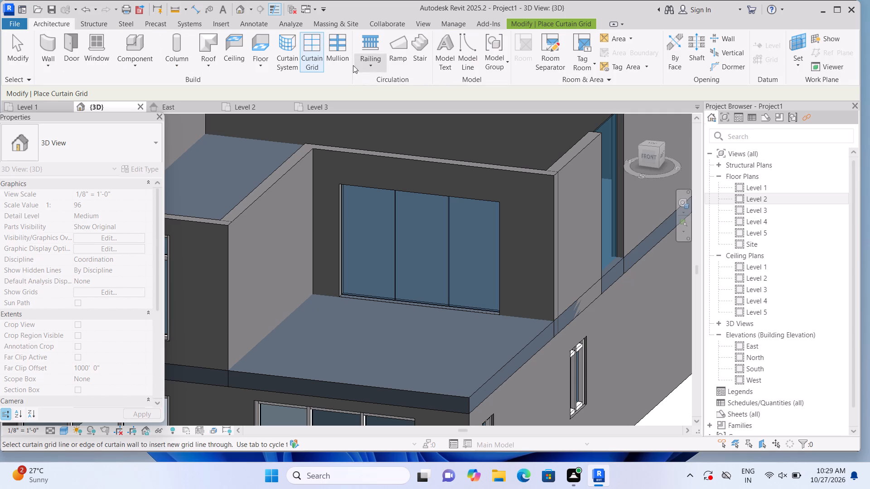
left_click(343, 62)
left_click(350, 228)
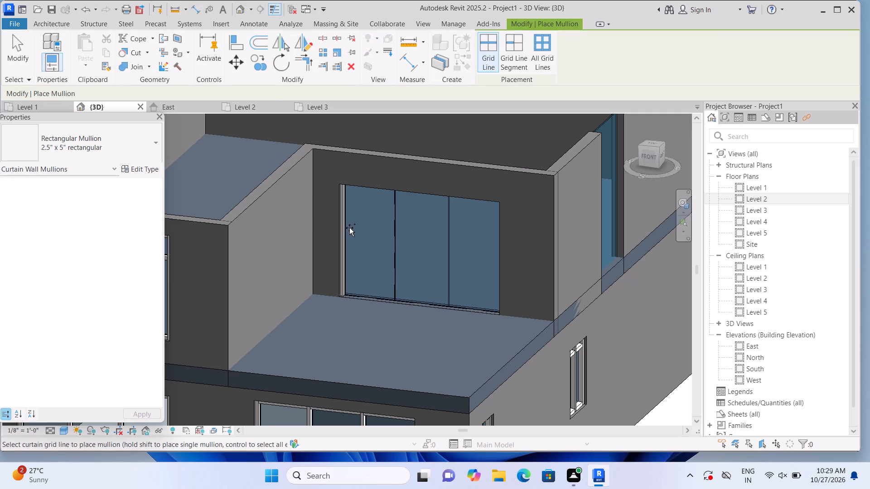
left_click(403, 238)
left_click(447, 244)
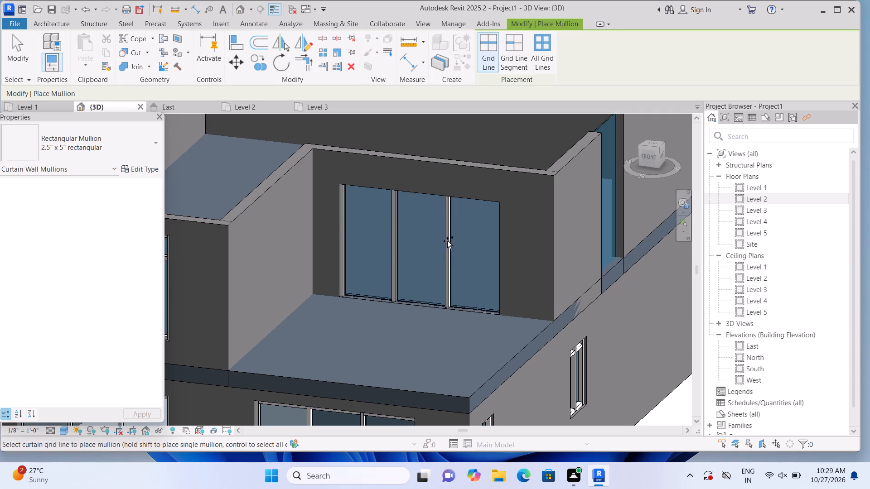
left_click(444, 198)
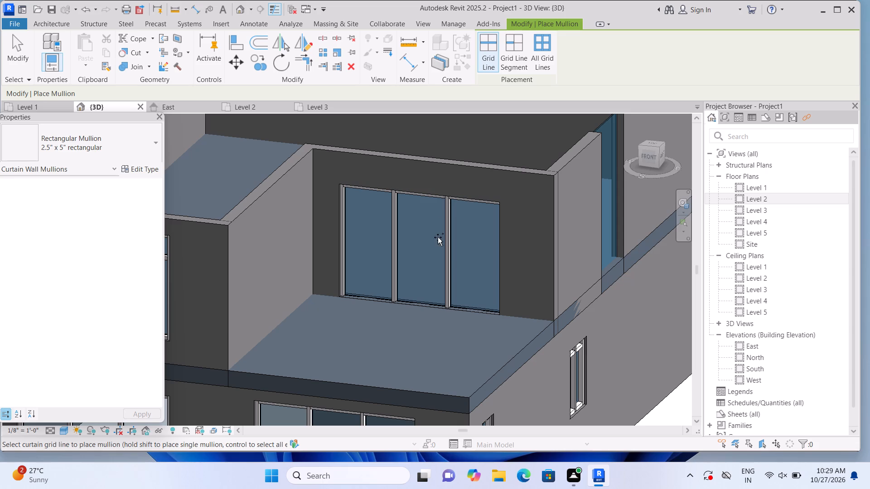
left_click(417, 300)
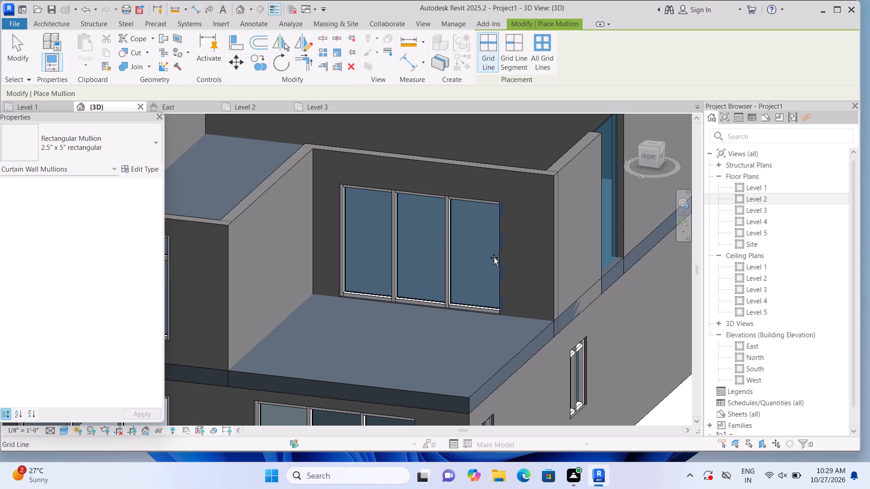
left_click(495, 258)
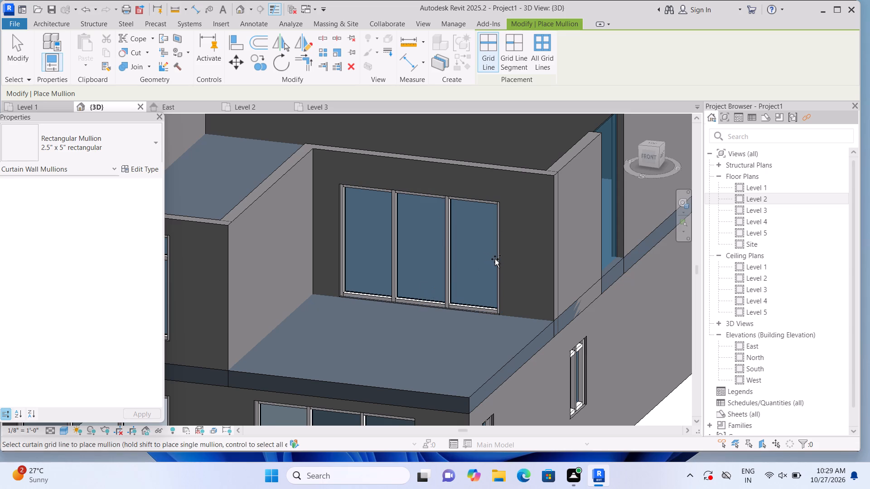
scroll(494, 259, "down", 4)
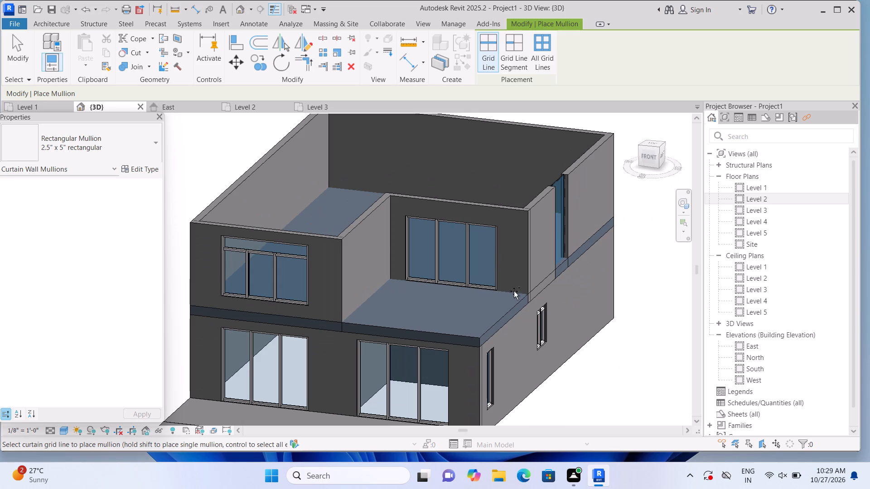
key("Escape")
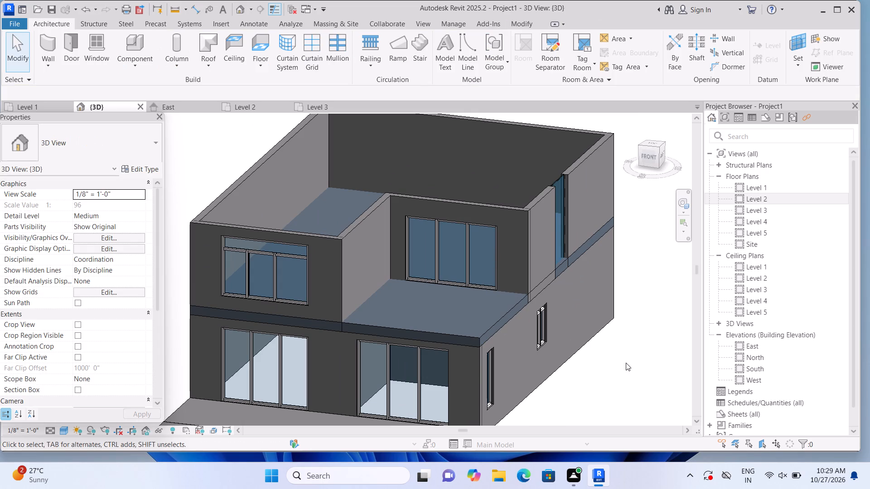
Delete the two 2.5" x 5" horizontal mullions below the top of the two-pane ground-floor window on the side wall.
middle_click_drag(626, 369, 569, 369, "shift")
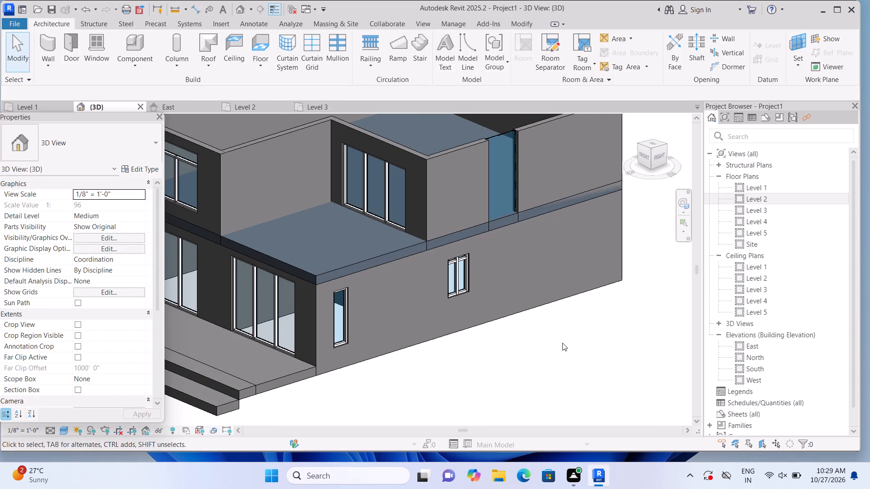
middle_click(574, 383)
scroll(467, 281, "up", 1)
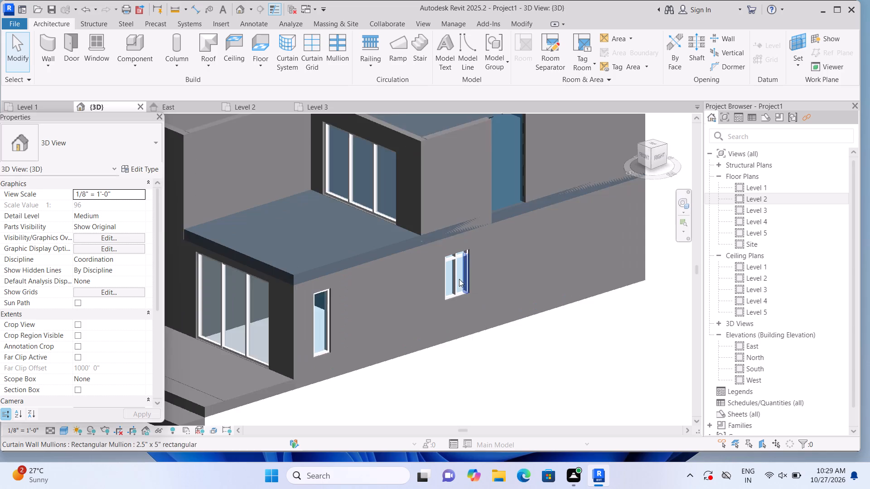
scroll(459, 279, "up", 6)
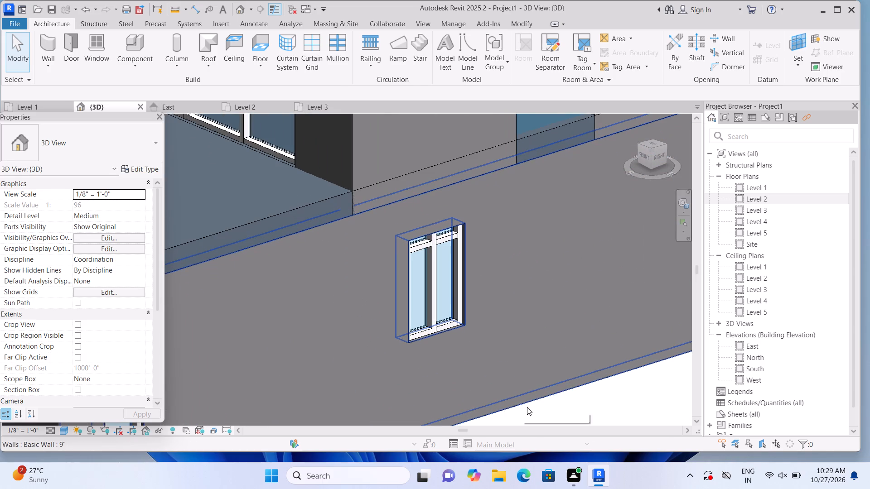
middle_click_drag(634, 391, 593, 279, "shift")
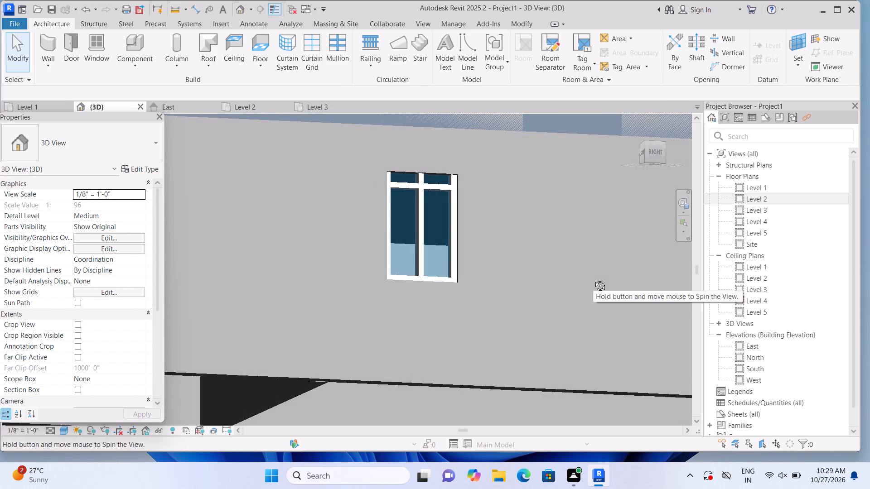
middle_click_drag(593, 279, 593, 296, "shift")
scroll(467, 193, "up", 2)
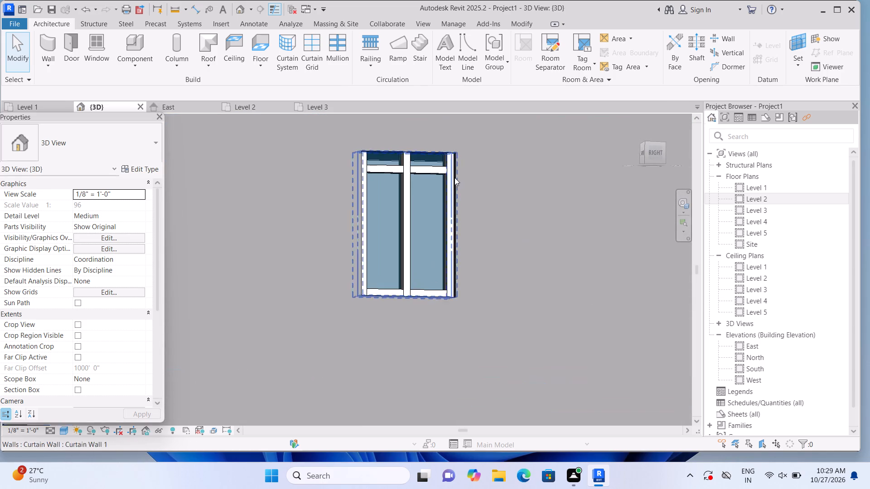
scroll(453, 177, "up", 3)
left_click(411, 172)
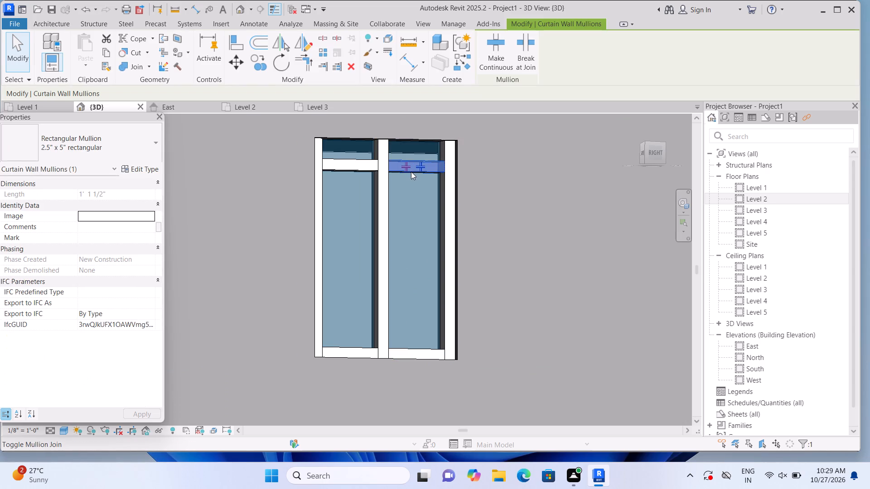
key("Delete")
right_click_drag(387, 169, 371, 169)
left_click(371, 168)
key("Delete")
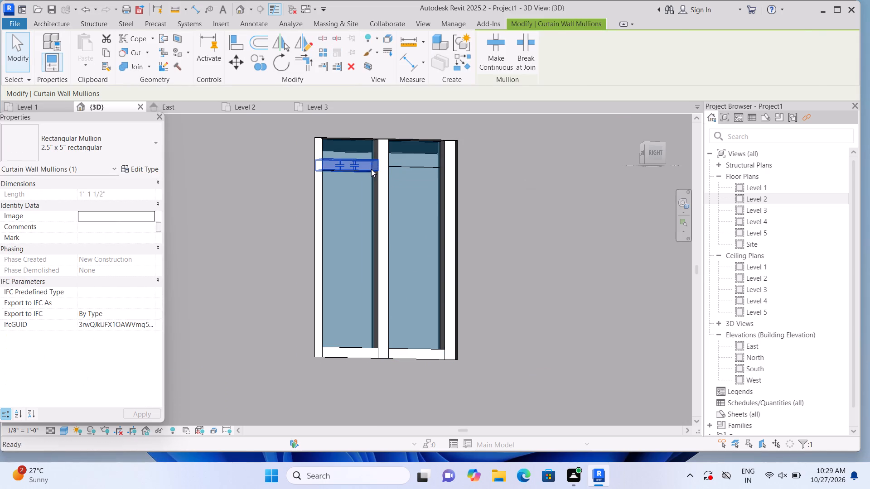
right_click_drag(371, 169, 368, 168)
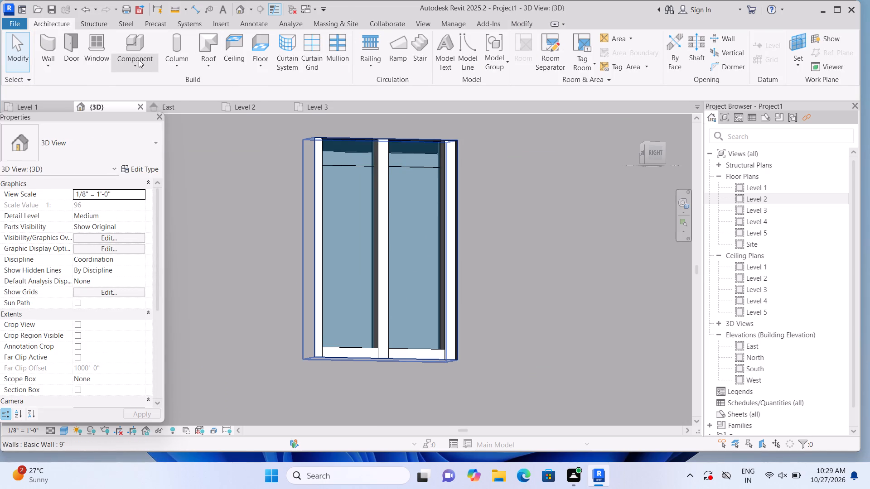
Place a 2.5" x 5" rectangular mullion along the top edge of the two-pane ground-floor side window.
left_click(330, 58)
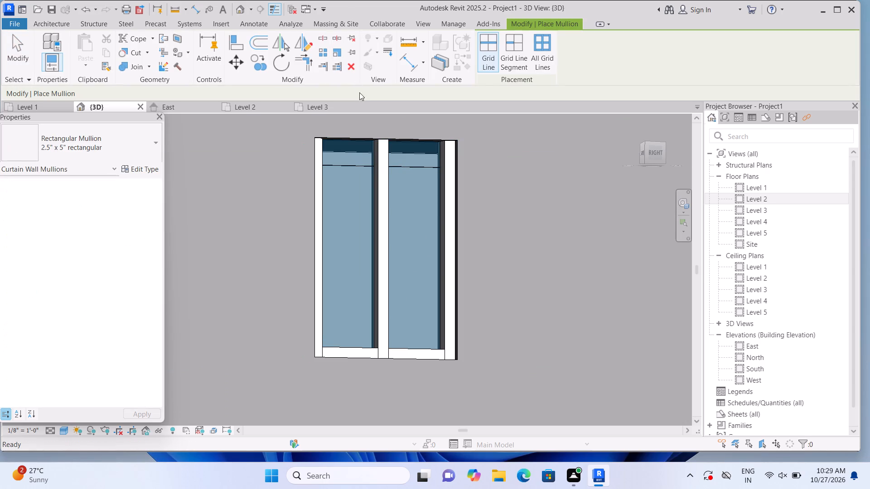
left_click(357, 137)
scroll(348, 205, "down", 1)
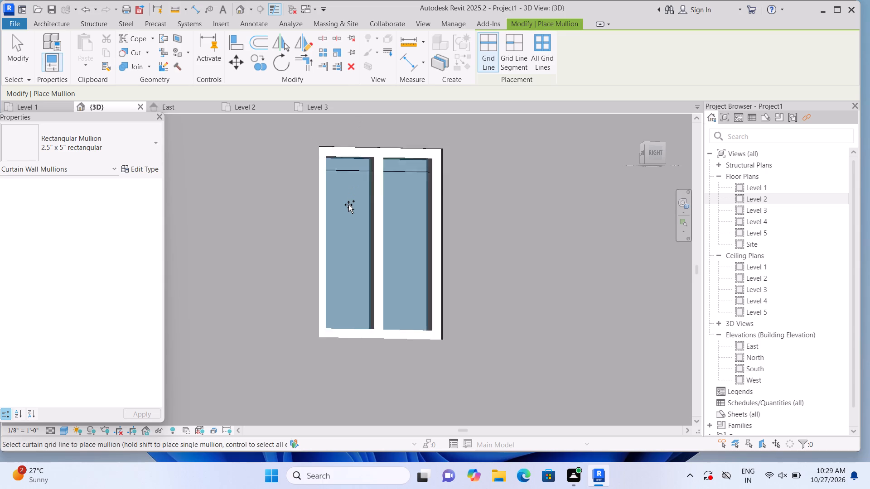
scroll(348, 205, "down", 11)
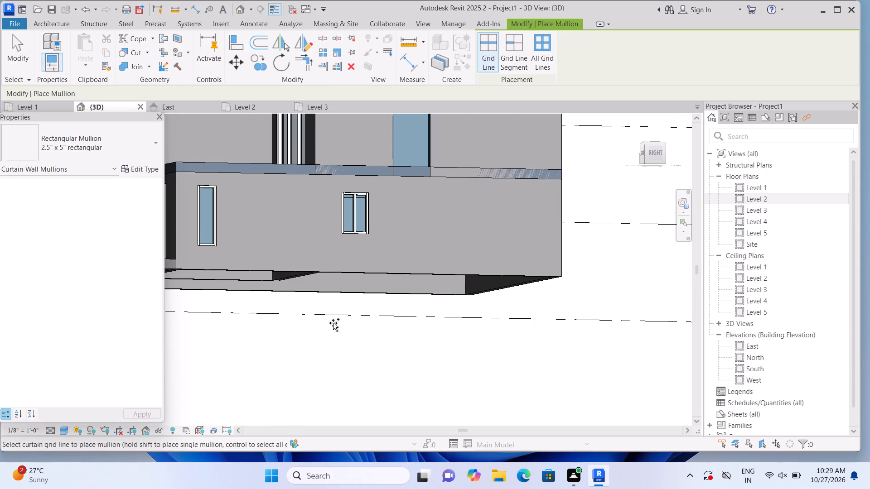
key("Escape")
Resize the Level 2 curtain wall on the side facade to a base offset of about 3' 5" and an unconnected height of about 4' 5".
middle_click_drag(324, 316, 327, 357, "shift")
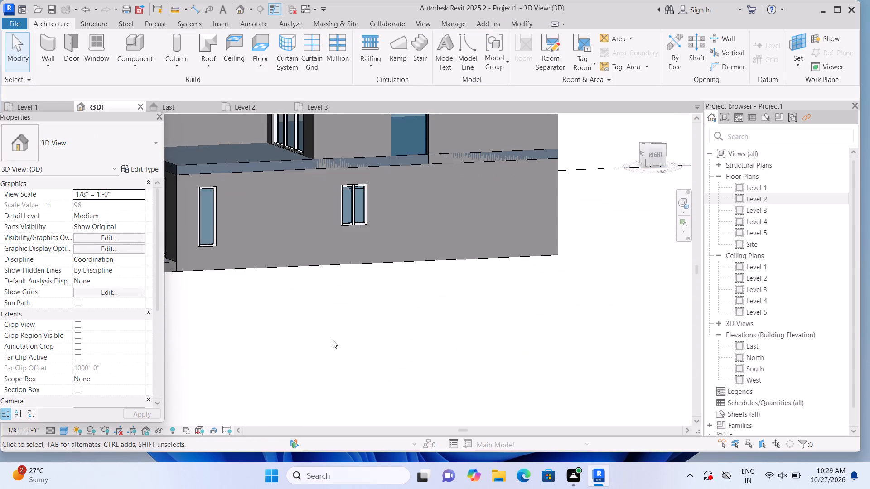
middle_click_drag(343, 326, 354, 407)
middle_click_drag(364, 374, 361, 402)
scroll(411, 268, "up", 1)
left_click(420, 216)
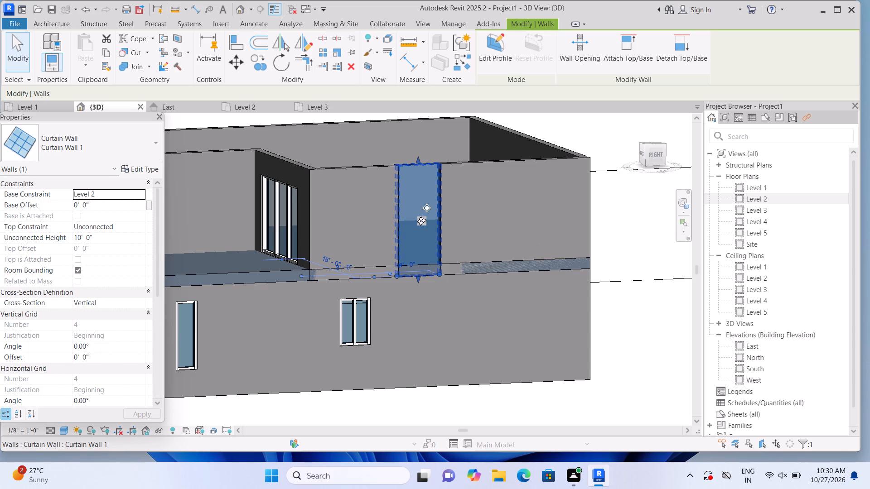
left_click_drag(417, 158, 418, 189)
left_click(418, 189)
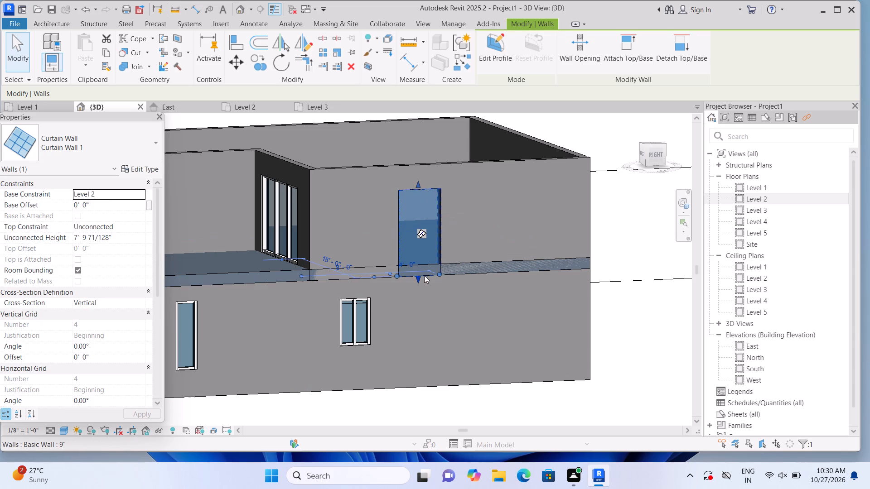
left_click_drag(417, 276, 419, 258)
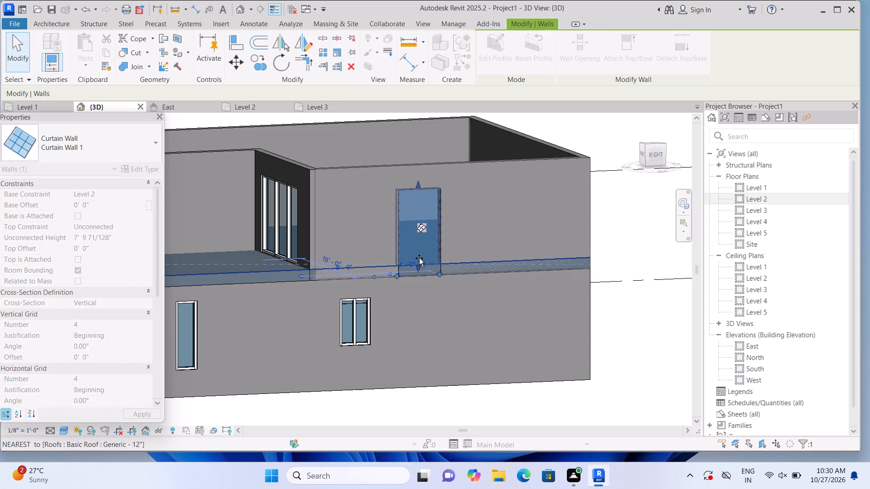
left_click_drag(419, 258, 423, 238)
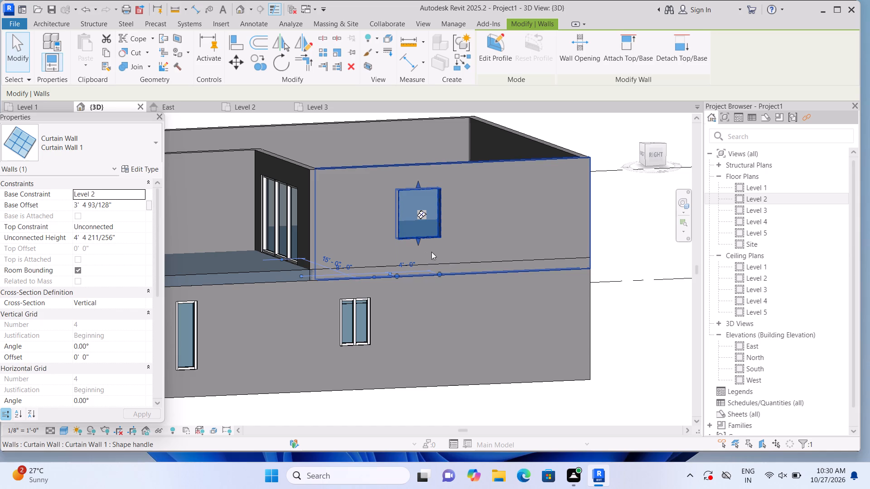
double_click(632, 236)
Divide the upper side curtain wall into two equal 2'-0" bays with a vertical curtain grid line across all segments.
scroll(619, 226, "up", 1)
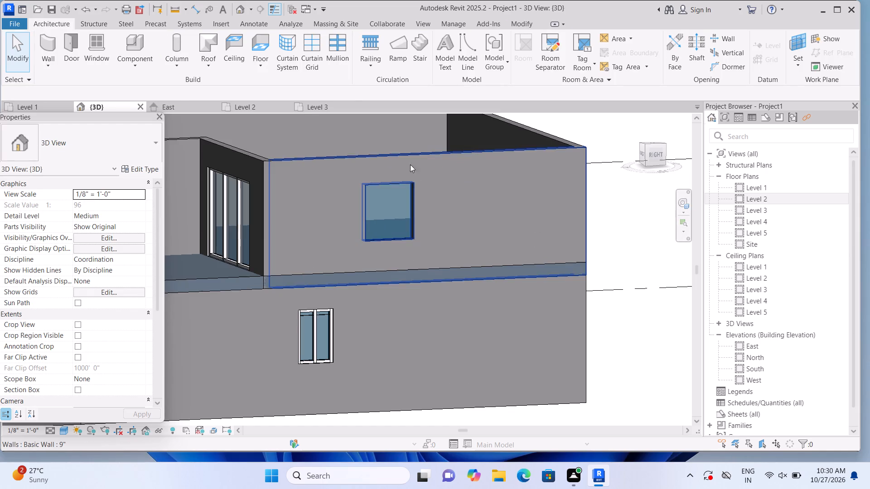
left_click(309, 65)
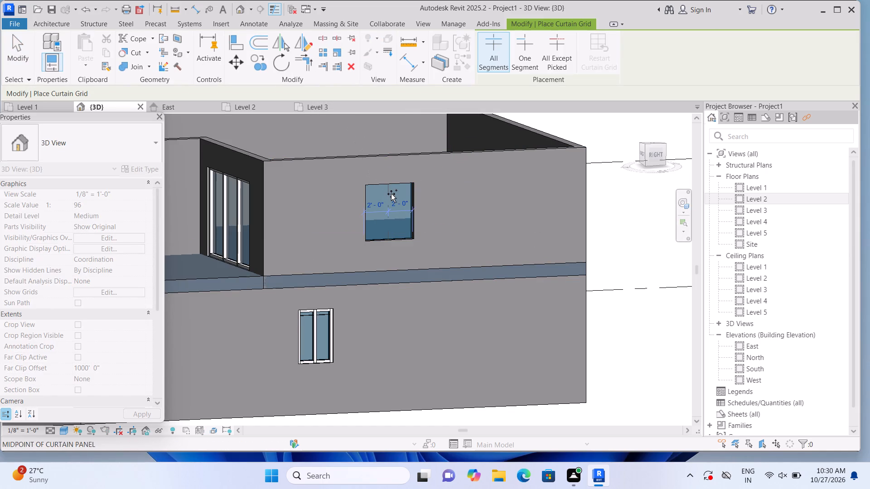
left_click(391, 194)
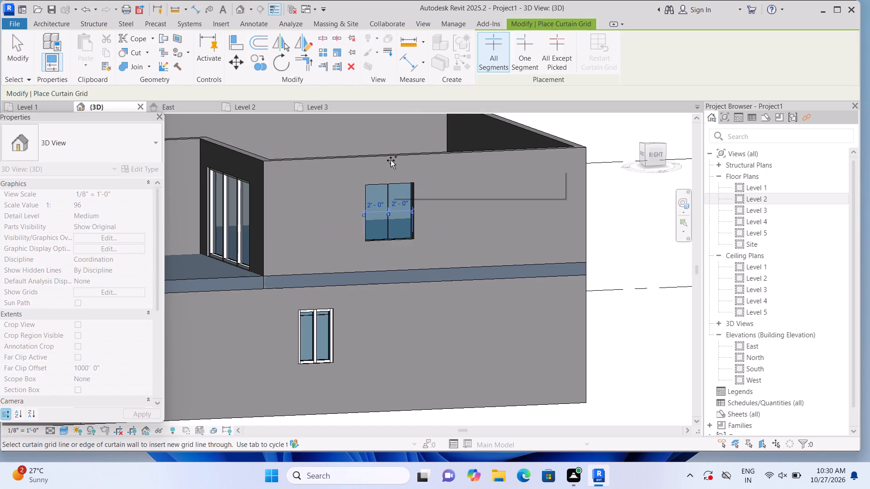
key("Escape")
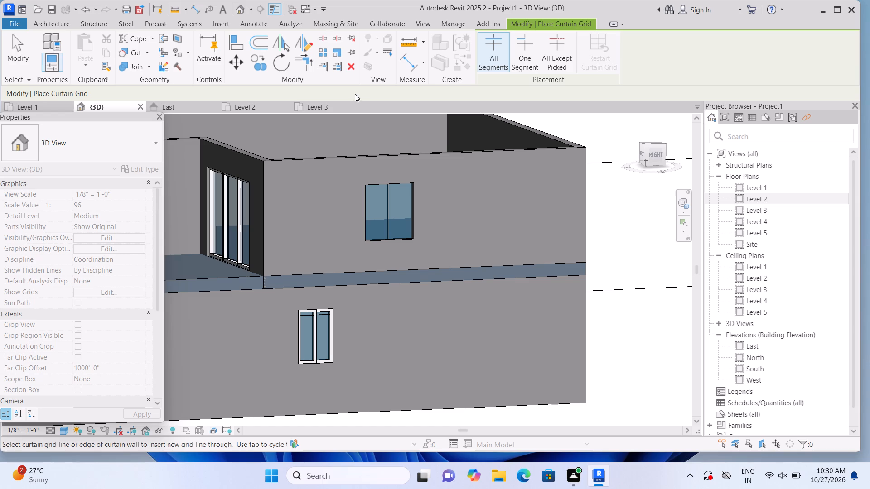
Place 2.5" x 5" rectangular mullions on the vertical grid line and all four edges of the upper side curtain wall.
left_click(55, 19)
left_click(60, 25)
left_click(339, 63)
scroll(394, 200, "up", 1)
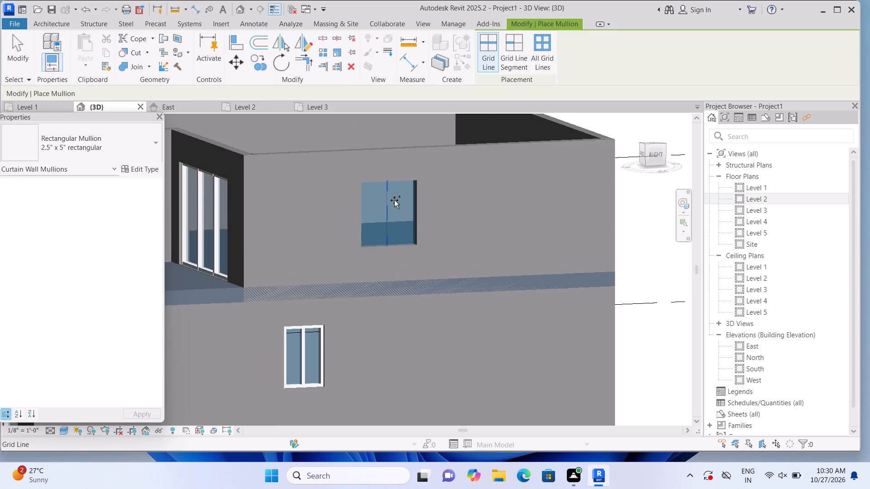
scroll(394, 200, "up", 2)
left_click(381, 209)
left_click(355, 217)
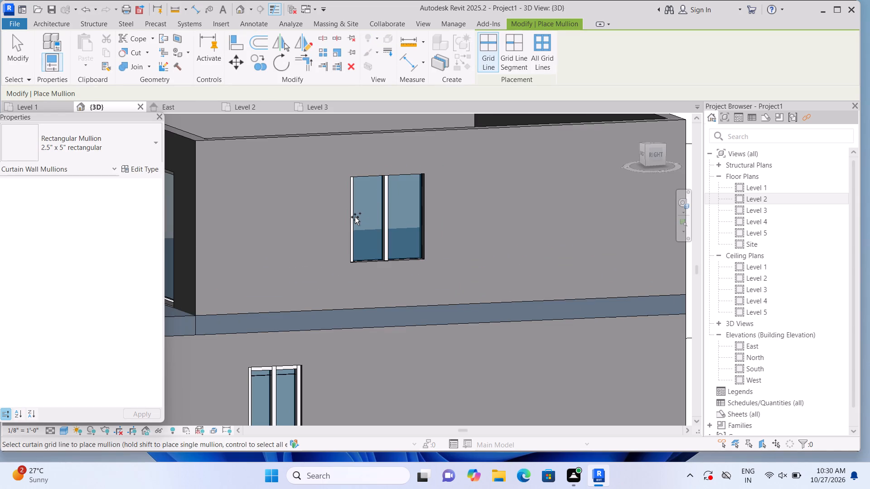
left_click(368, 177)
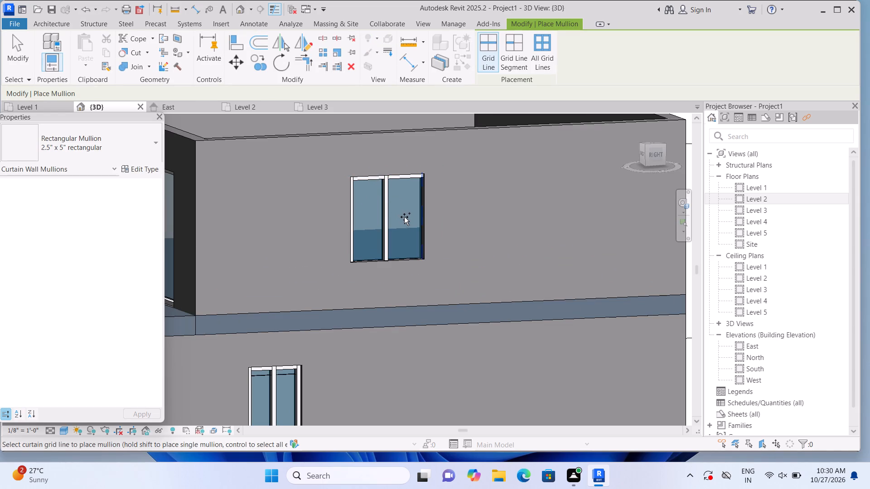
left_click(419, 220)
left_click(407, 257)
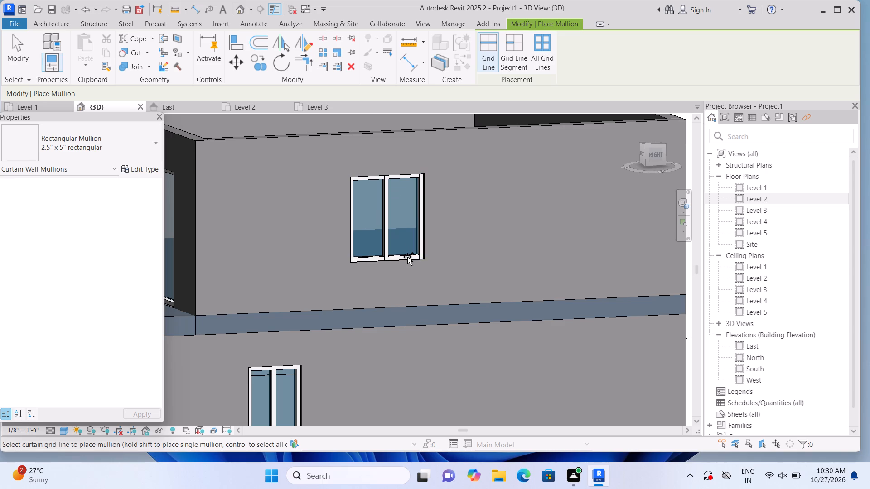
scroll(407, 257, "down", 2)
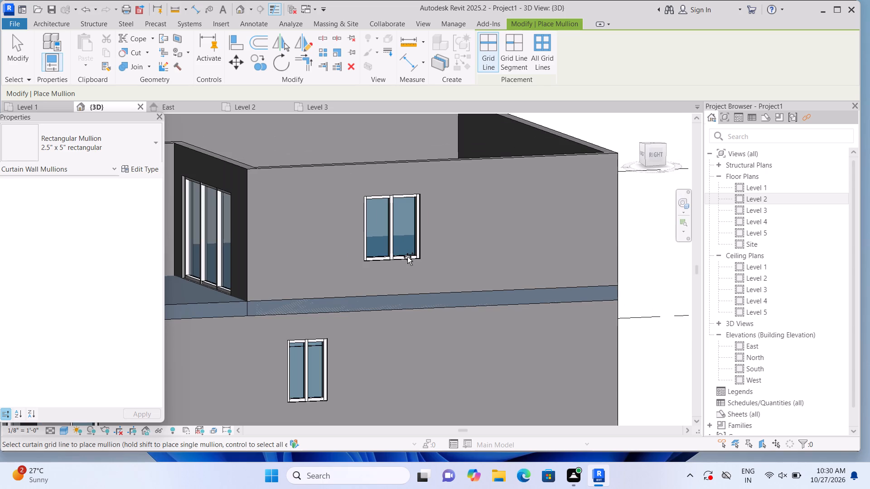
scroll(407, 257, "down", 5)
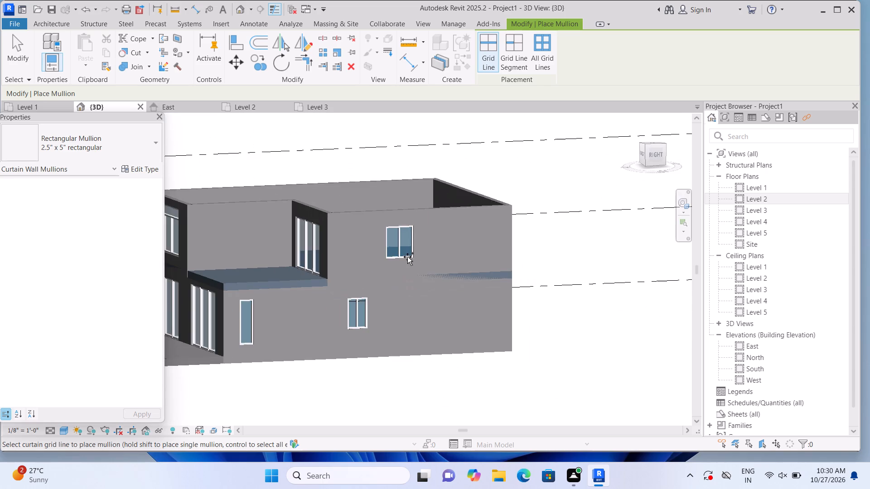
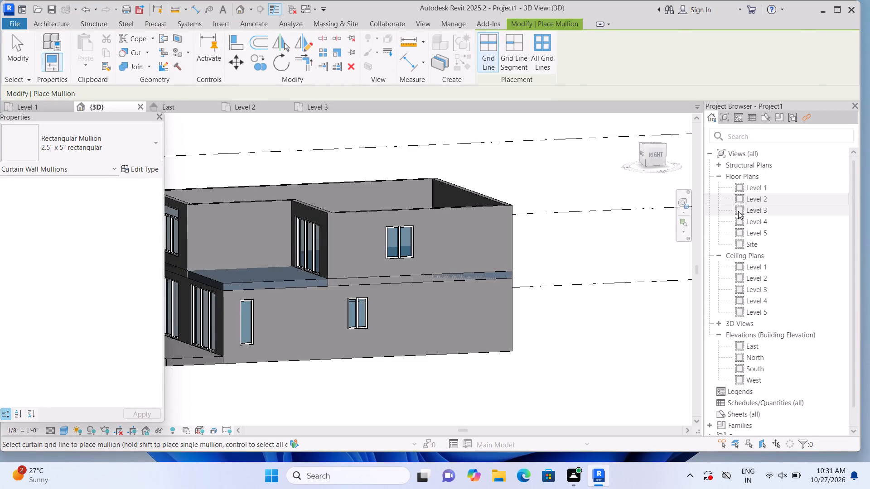
Create a Generic - 12" footprint roof on Level 3 from a 31'-6" x 41'-6" rectangle around the outer wall corners, covering the balcony.
double_click(738, 211)
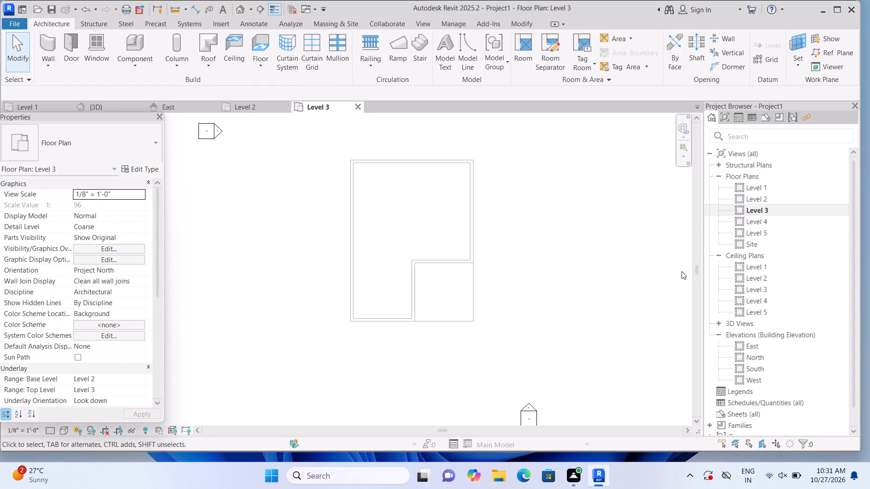
middle_click_drag(655, 262, 610, 296)
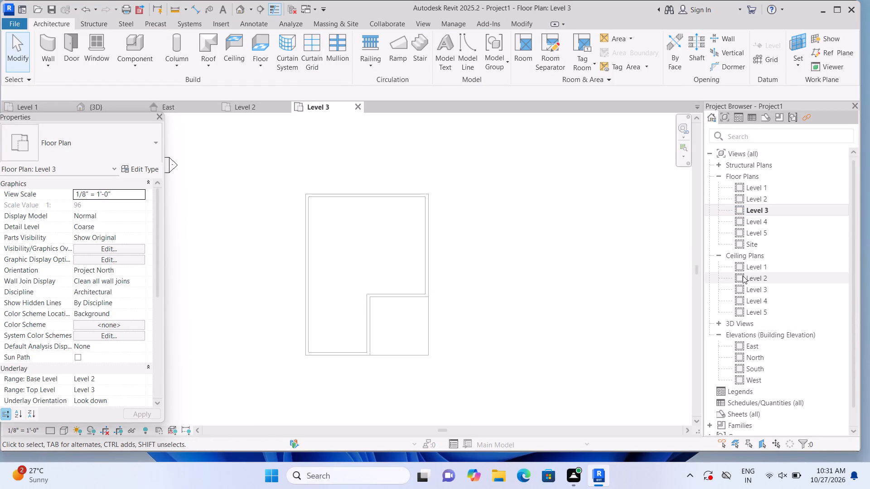
double_click(741, 345)
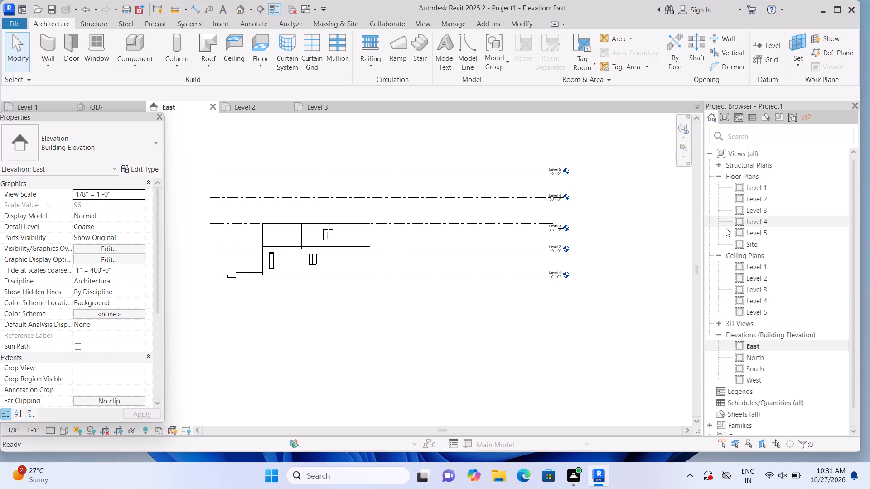
triple_click(738, 211)
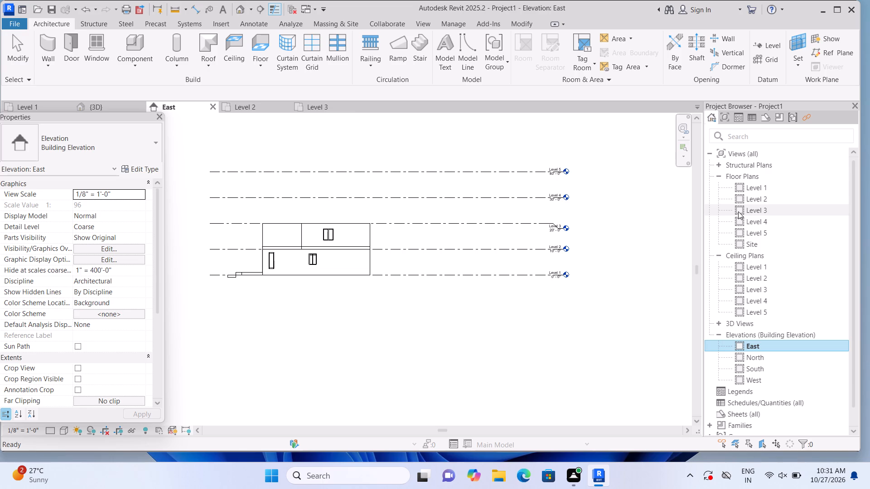
left_click(738, 211)
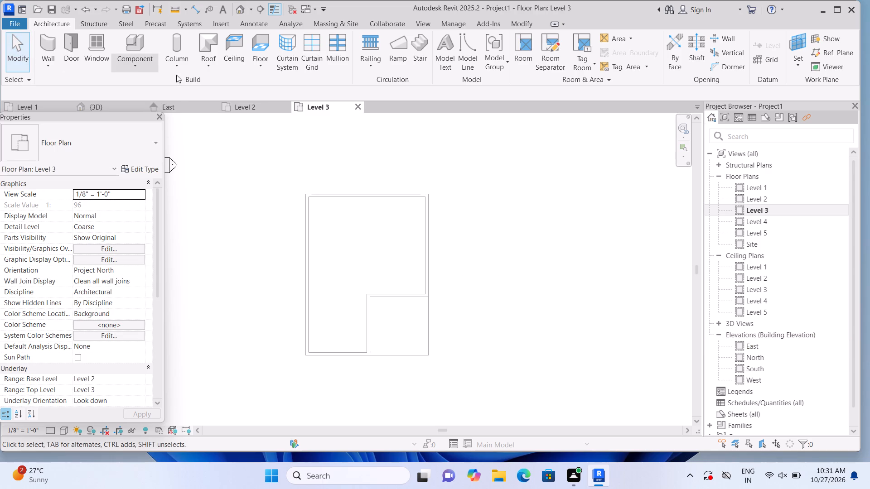
left_click(203, 64)
left_click(220, 91)
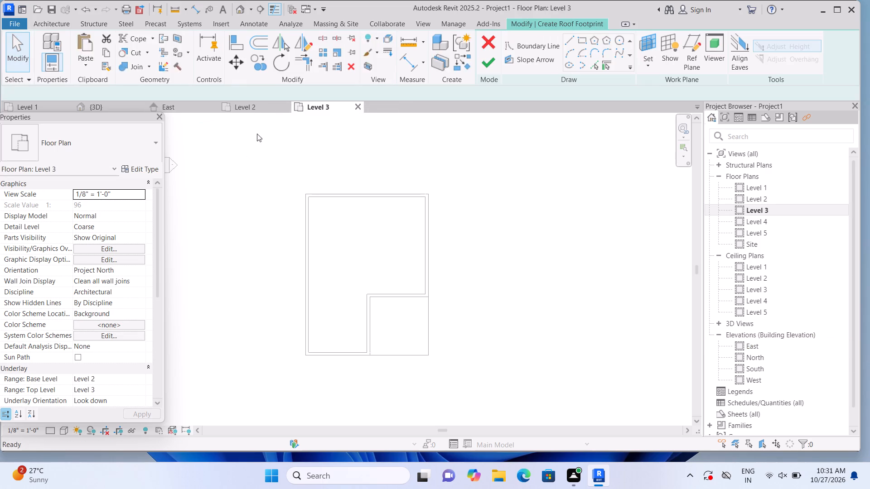
left_click(584, 38)
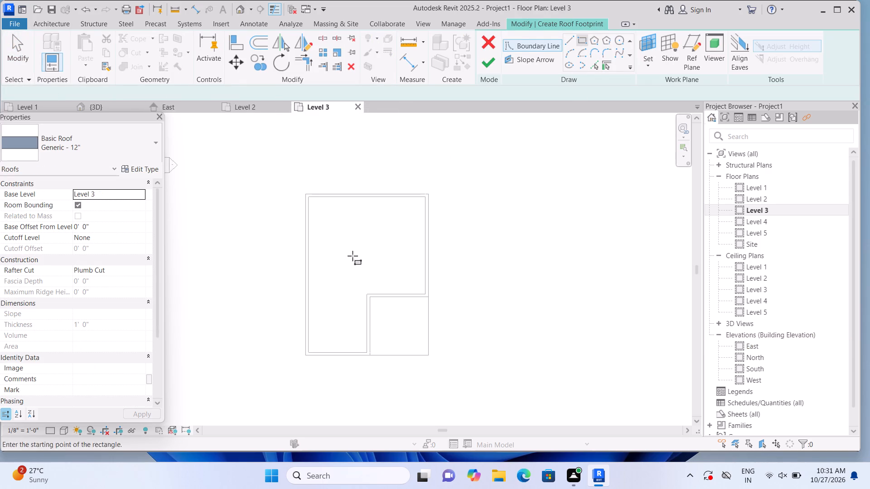
scroll(272, 284, "up", 1)
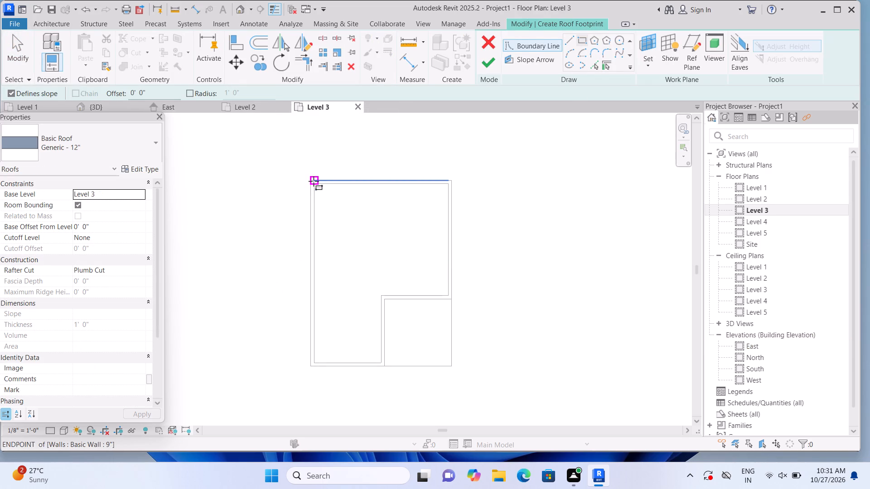
left_click(308, 182)
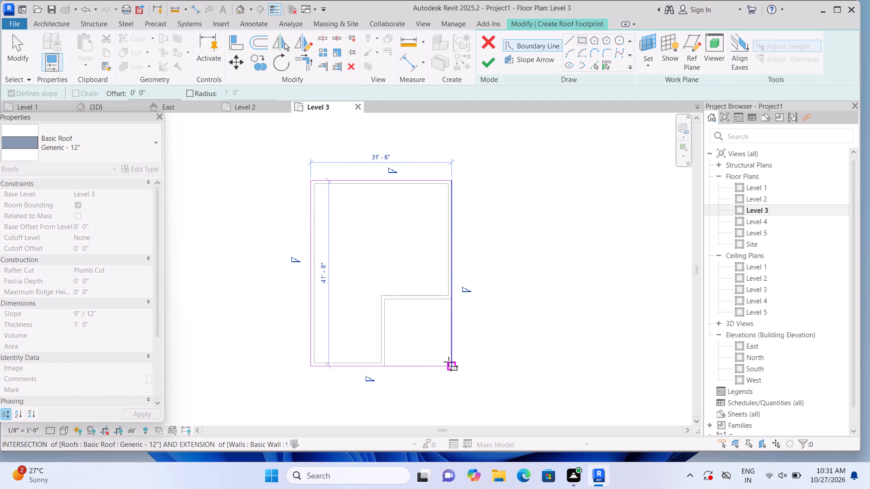
left_click(449, 362)
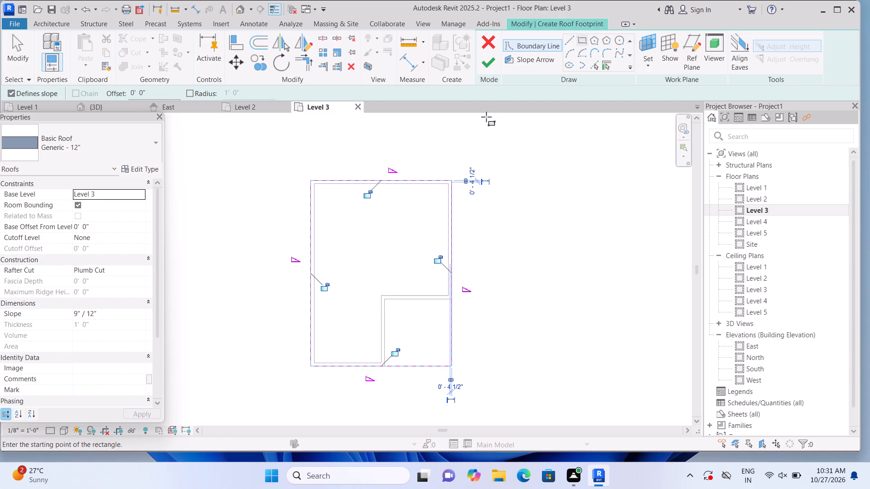
left_click(488, 65)
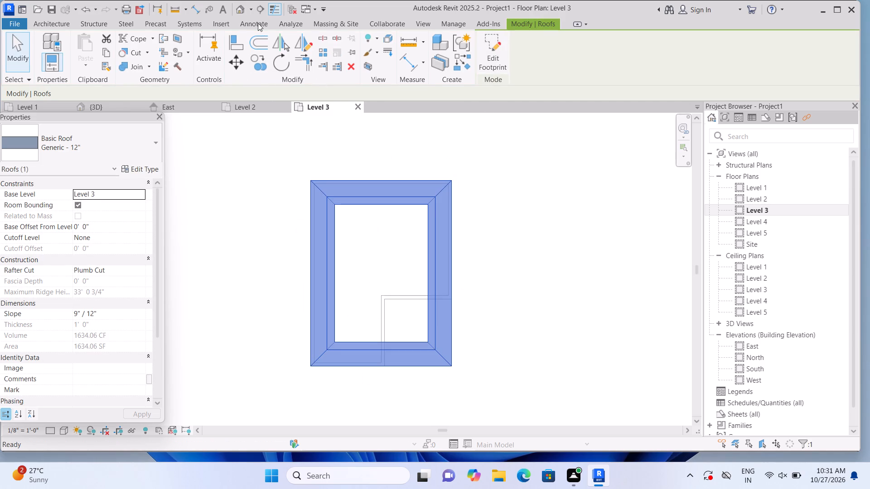
Flatten the new roof by setting its slope to 0" / 12" in the 3D view.
left_click(239, 11)
scroll(374, 372, "down", 1)
middle_click_drag(362, 391, 406, 392)
middle_click(406, 392)
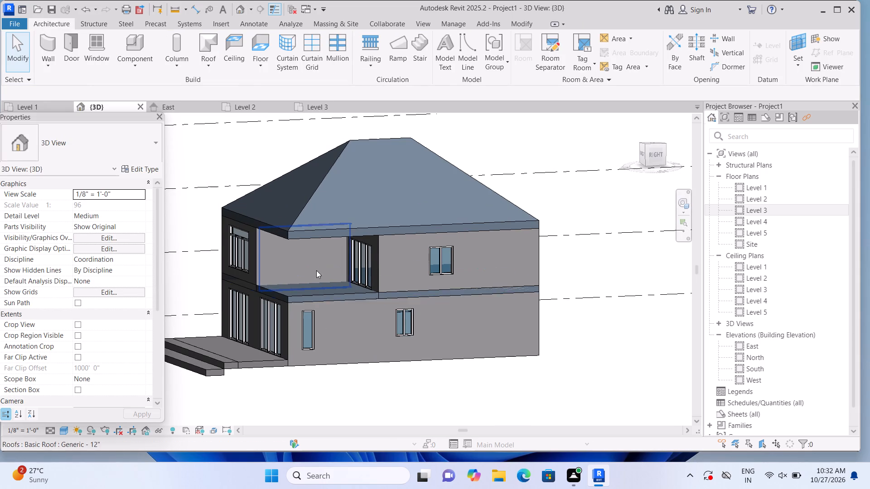
scroll(316, 270, "up", 1)
left_click(380, 187)
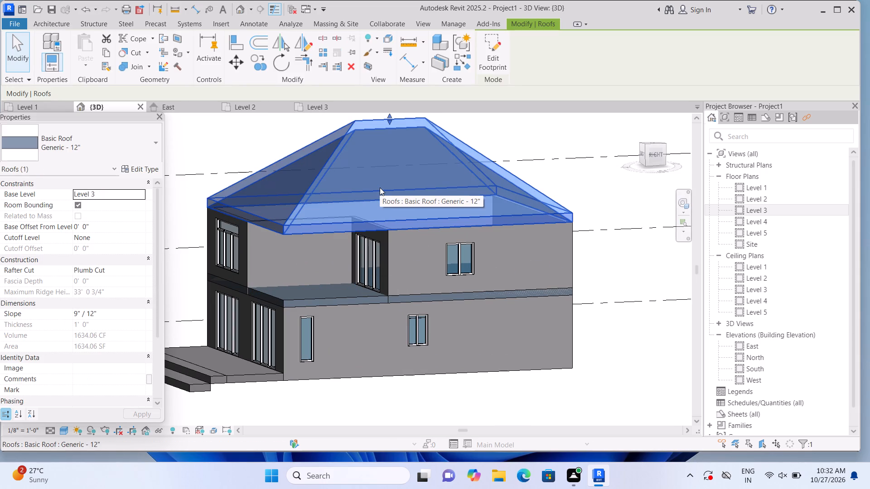
left_click(100, 311)
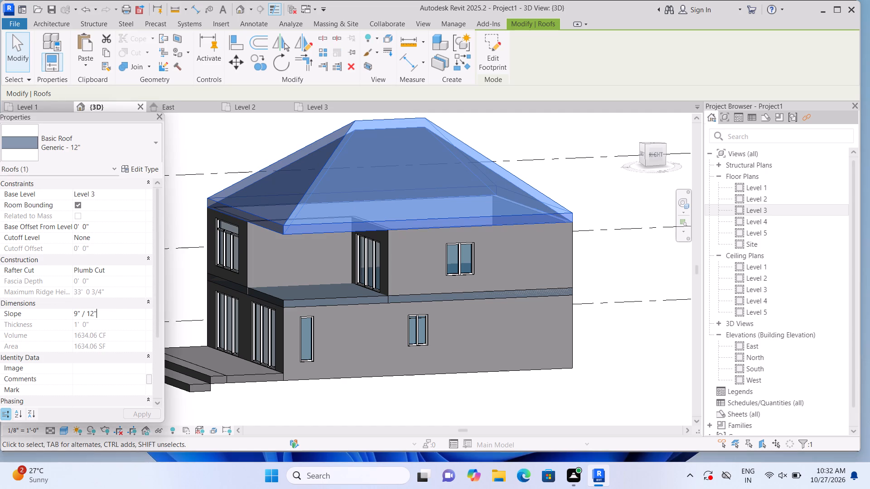
key("BackSpace")
key("BackSpace")
key("BackSpace")
key("BackSpace")
key("BackSpace")
key("BackSpace")
key("BackSpace")
key("BackSpace")
key("BackSpace")
key("BackSpace")
key("BackSpace")
key("BackSpace")
key("BackSpace")
key("0")
key("Return")
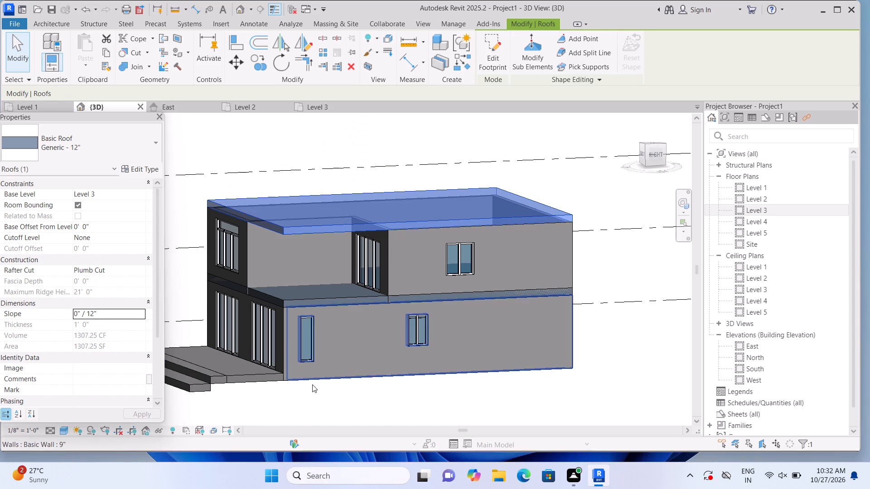
left_click(320, 396)
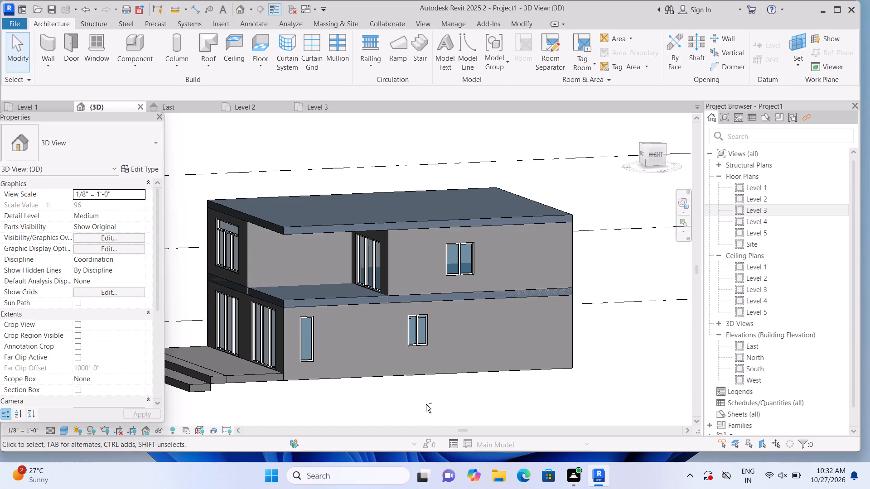
Delete the horizontal curtain grid line near the top of the two-pane ground-floor side window.
middle_click_drag(426, 404, 421, 380, "shift")
scroll(422, 316, "up", 9)
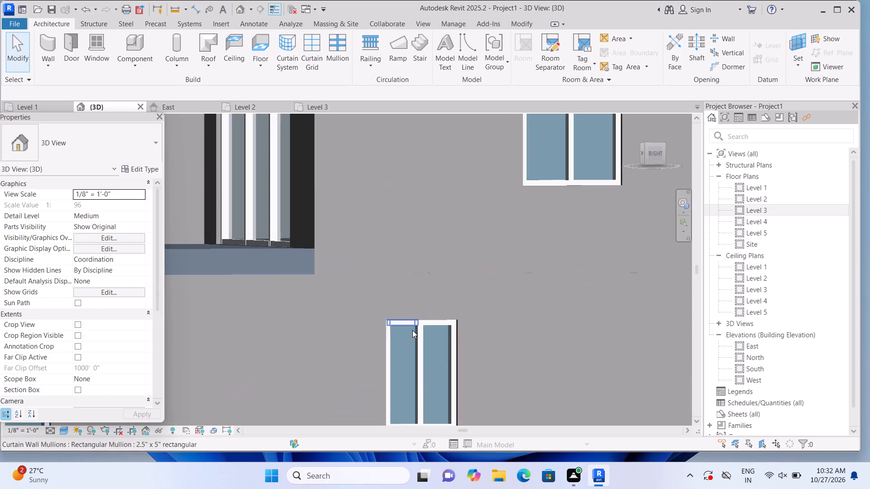
scroll(412, 330, "up", 3)
left_click(403, 334)
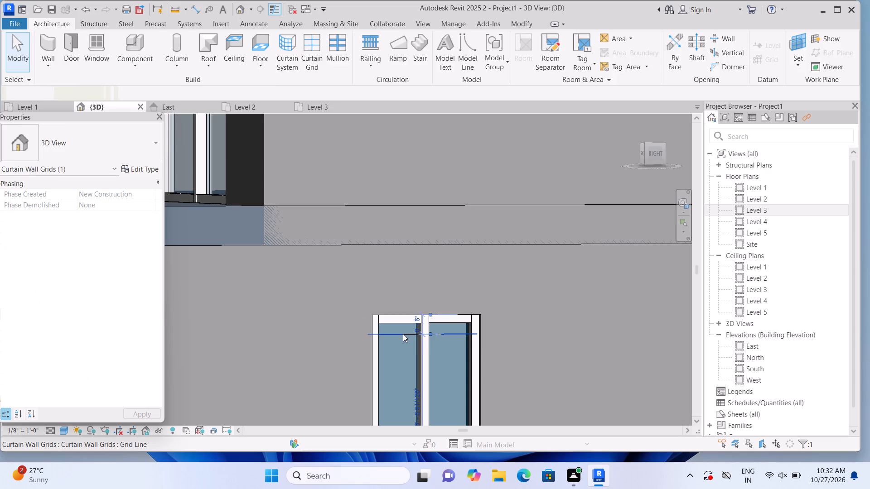
key("Delete")
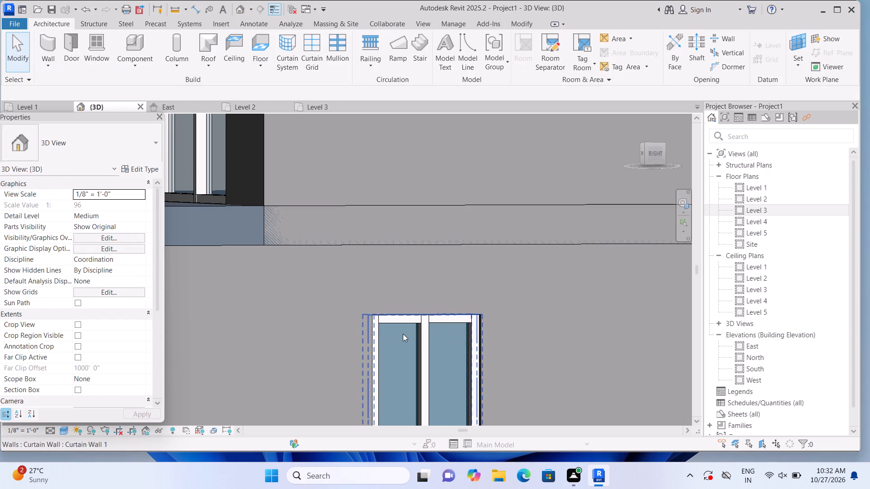
Examine the house's front and side facades and roof in the 3D view.
scroll(404, 339, "down", 11)
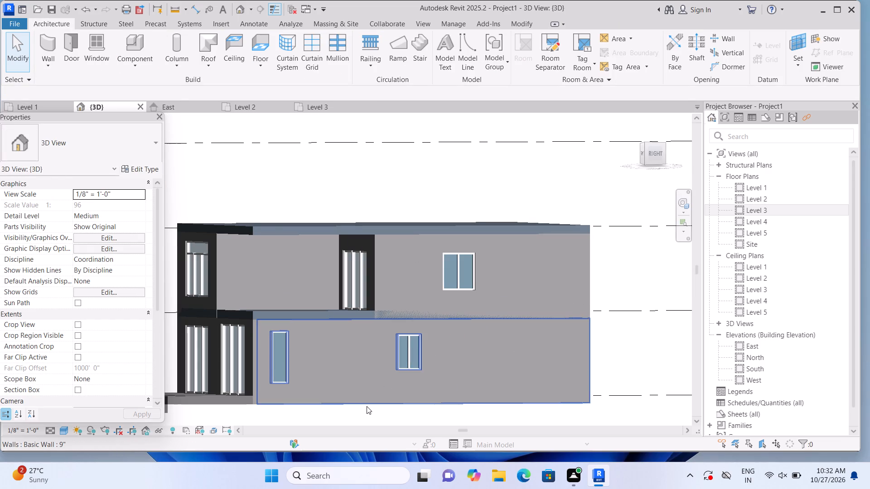
middle_click(416, 417, "shift")
left_click(632, 120)
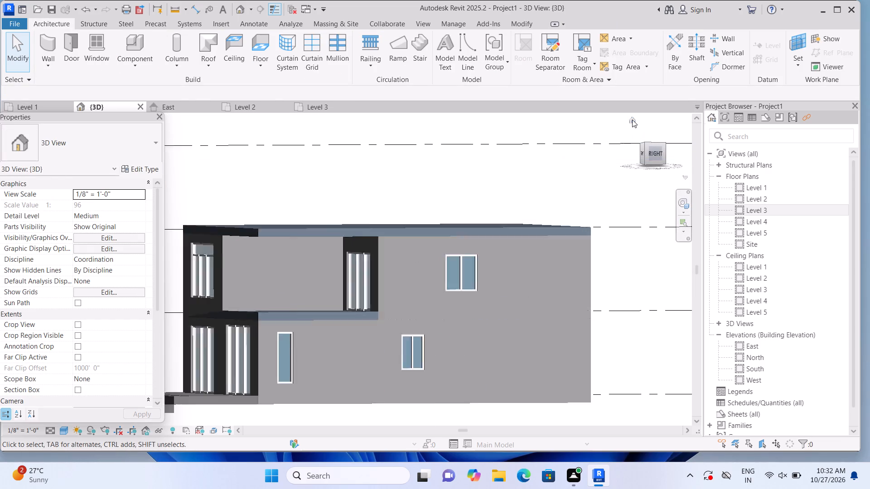
scroll(267, 349, "up", 2)
scroll(237, 254, "up", 3)
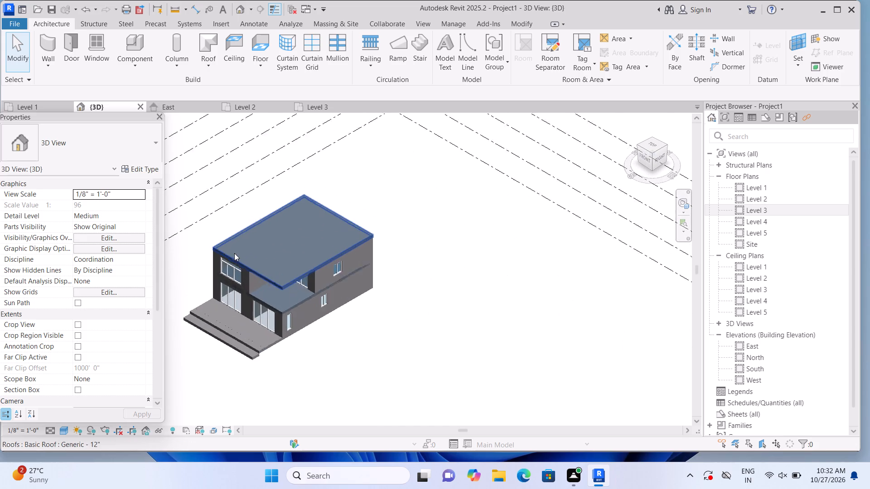
scroll(232, 255, "up", 2)
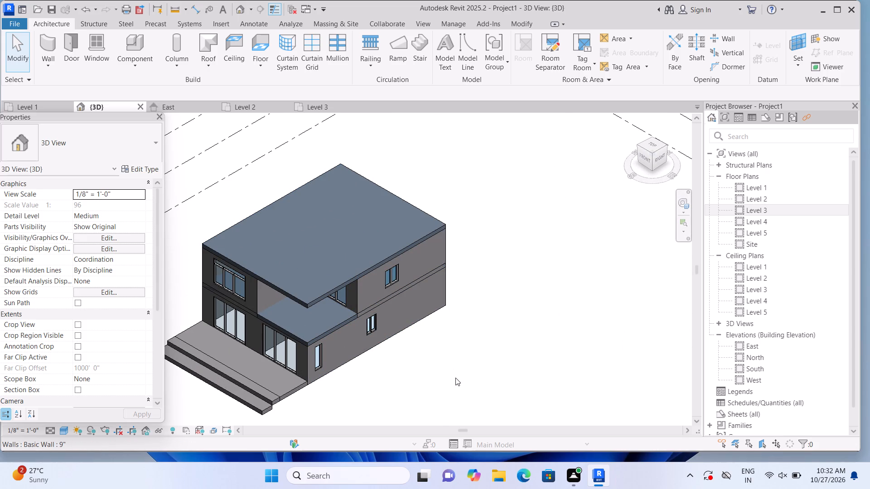
middle_click_drag(442, 398, 470, 318, "shift")
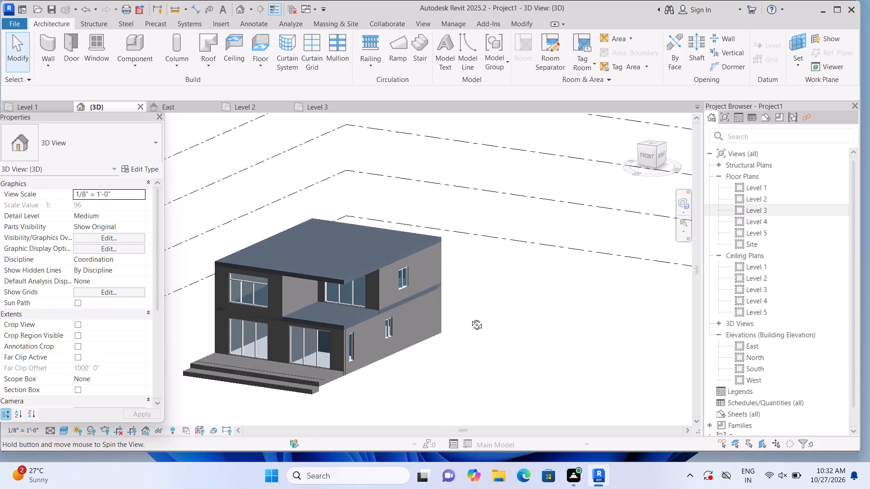
middle_click_drag(470, 318, 470, 317, "shift")
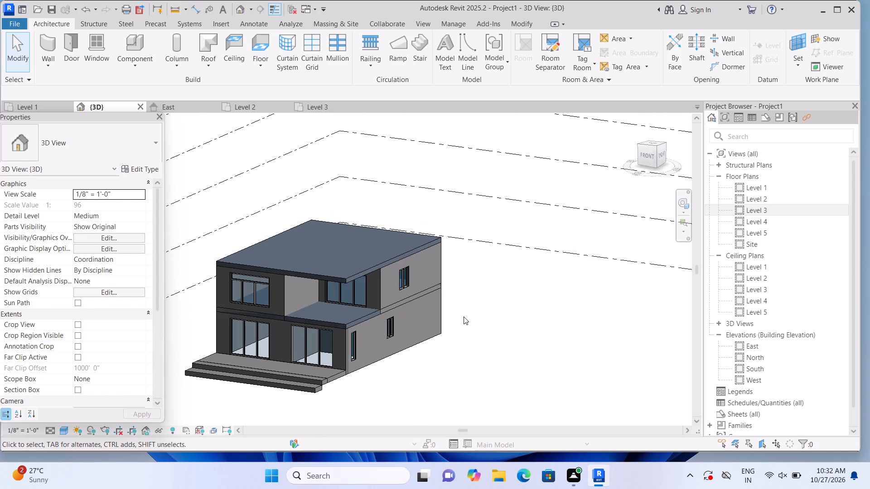
scroll(425, 339, "up", 1)
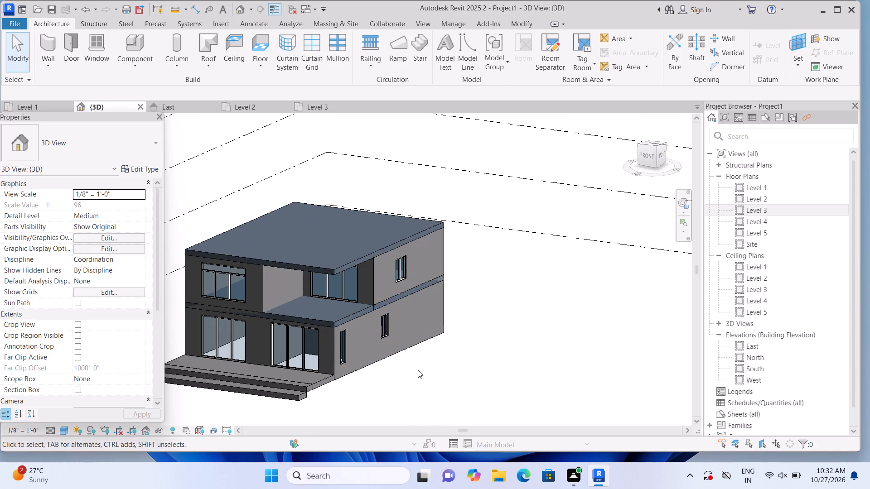
middle_click_drag(418, 370, 439, 343)
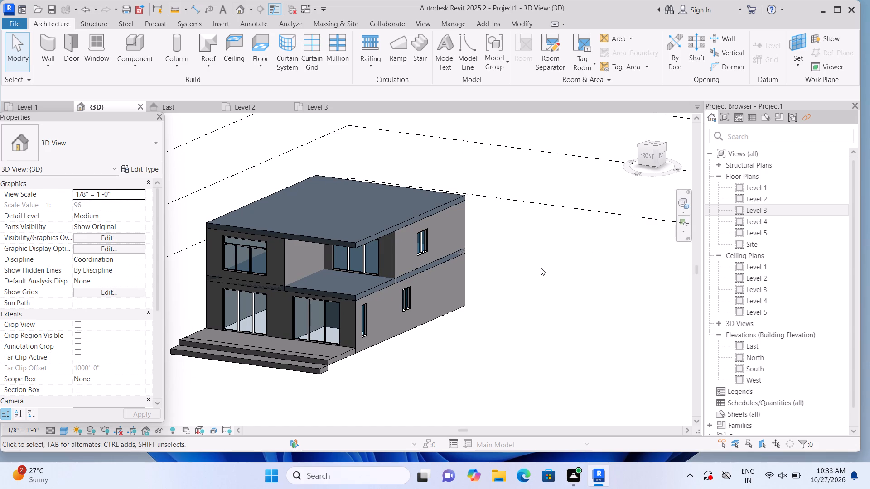
On Level 2, draw a 14'-7 1/2" Curtain Wall 1 along the balcony's front edge, from the inner wall to the outer corner.
double_click(740, 198)
scroll(691, 230, "down", 1)
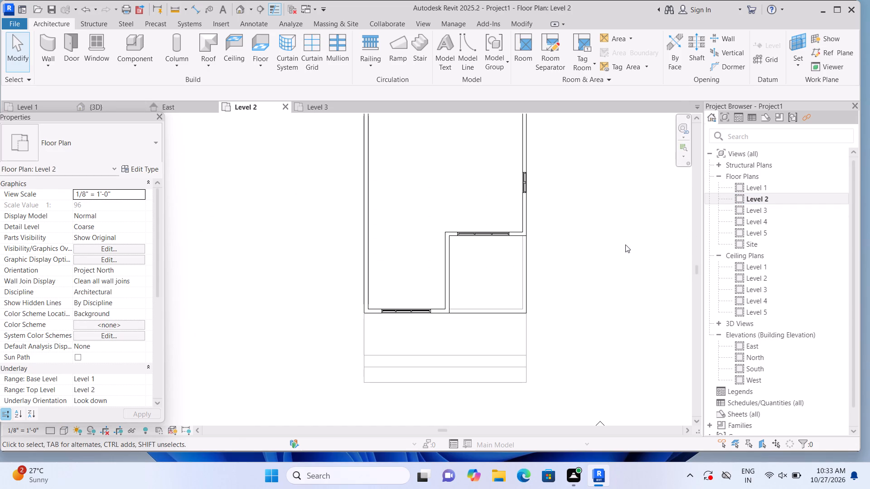
middle_click_drag(625, 244, 515, 206)
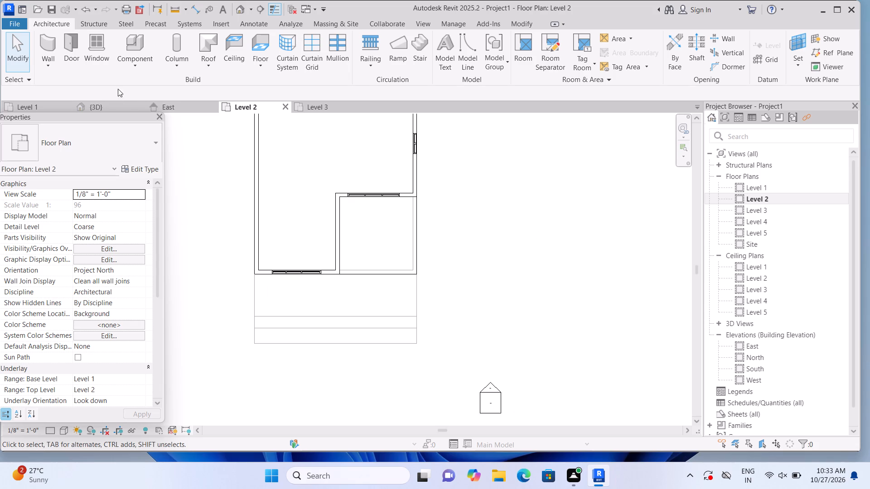
left_click(50, 43)
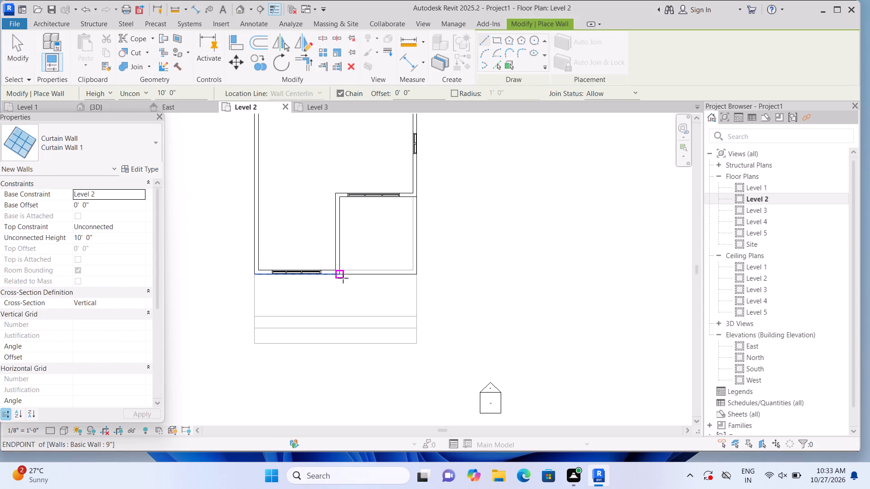
scroll(350, 274, "up", 5)
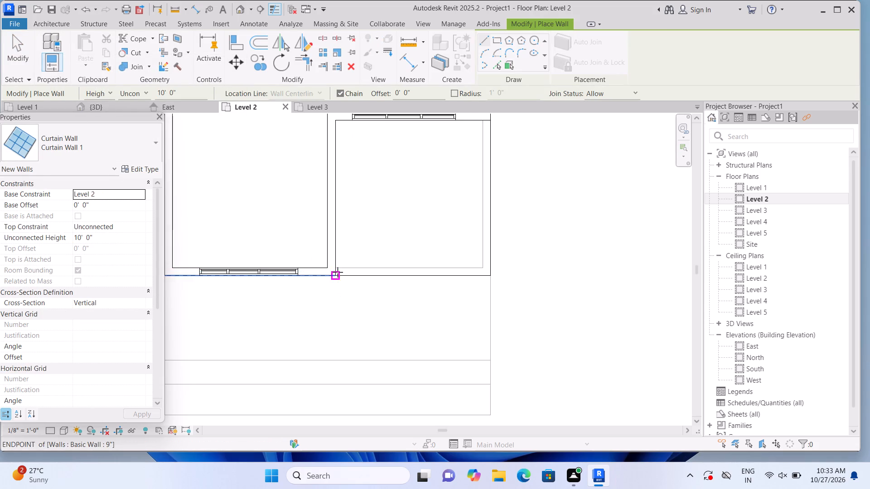
scroll(338, 272, "up", 3)
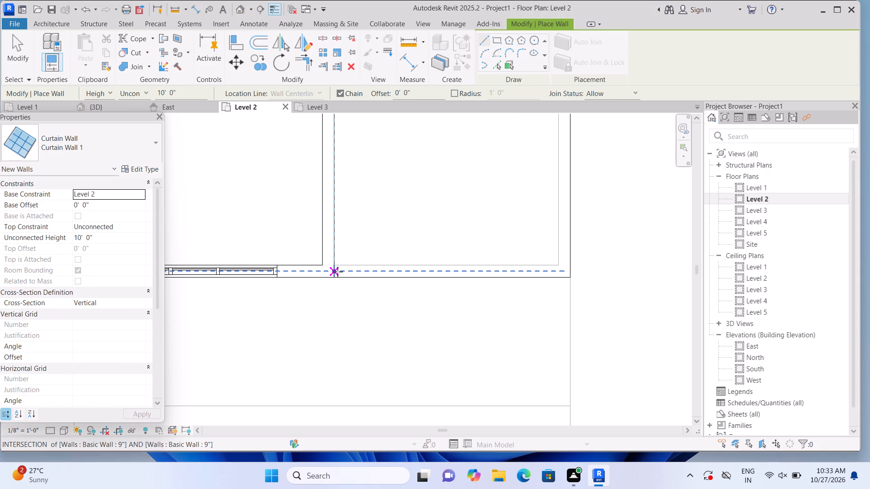
left_click(338, 272)
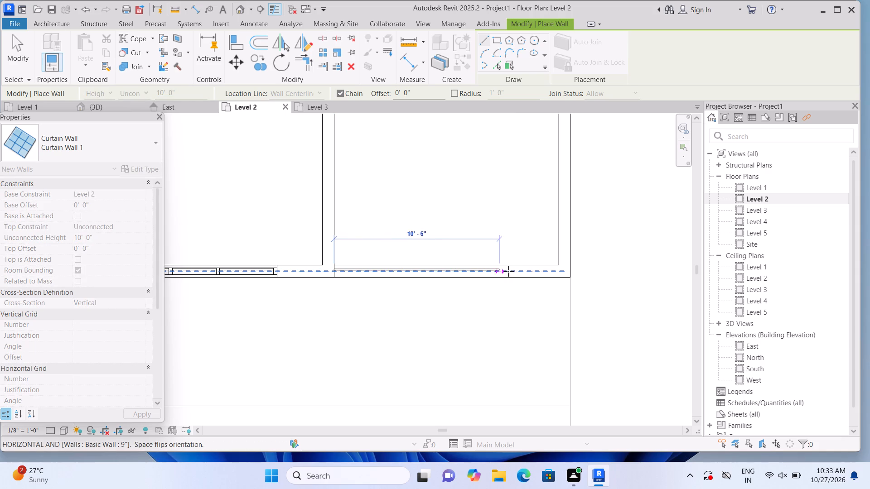
left_click(563, 270)
Continue the curtain wall from the outer corner along the balcony's side edge, ending at the face of the recessed window wall.
scroll(562, 178, "up", 1)
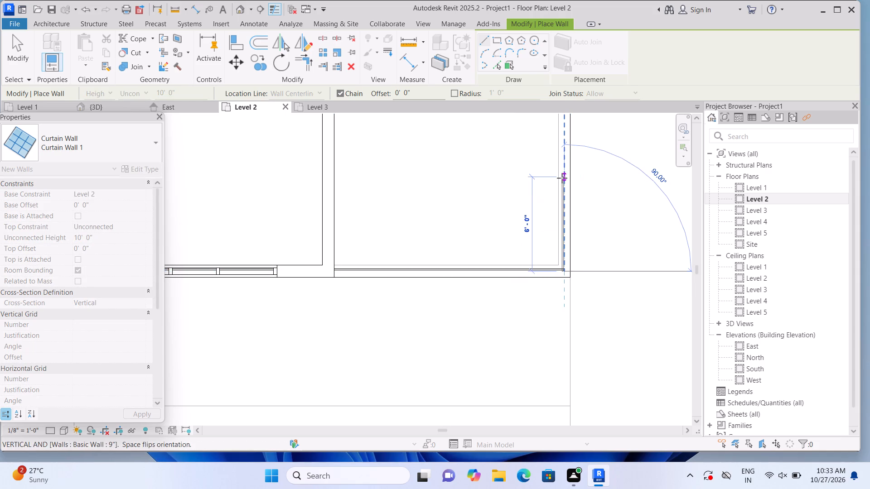
middle_click_drag(562, 178, 560, 267)
scroll(558, 264, "down", 3)
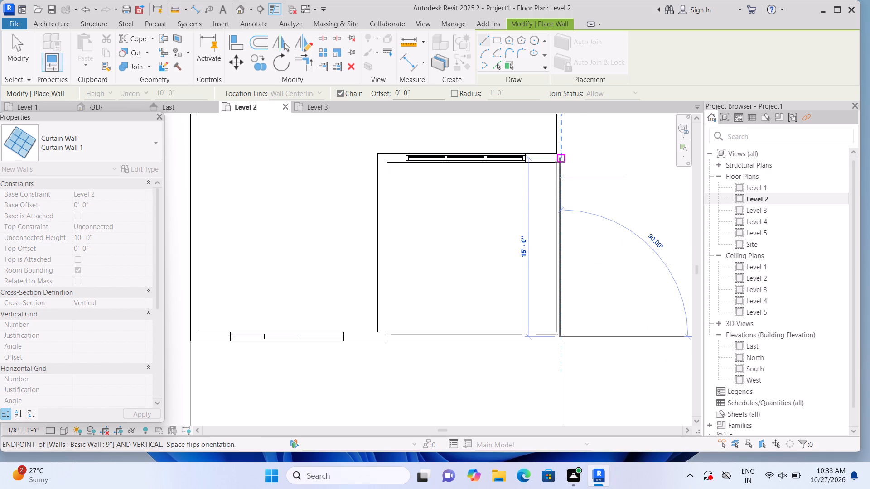
scroll(560, 164, "up", 10)
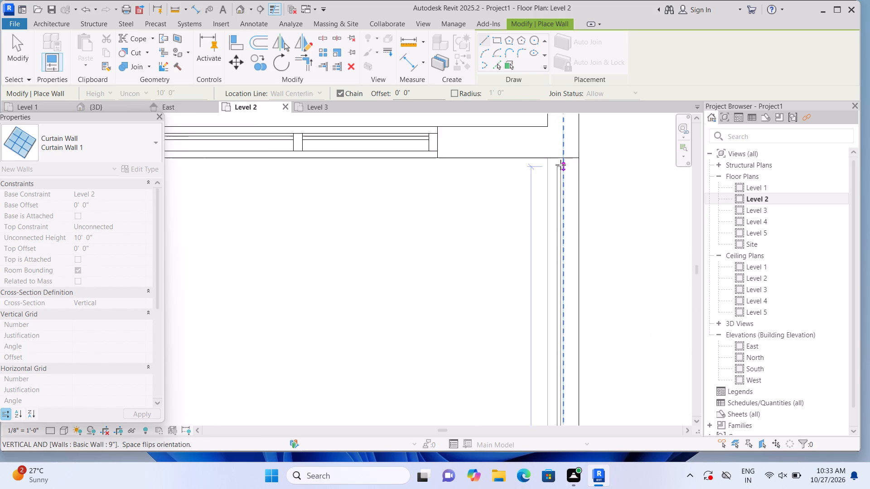
scroll(561, 165, "up", 5)
left_click(560, 151)
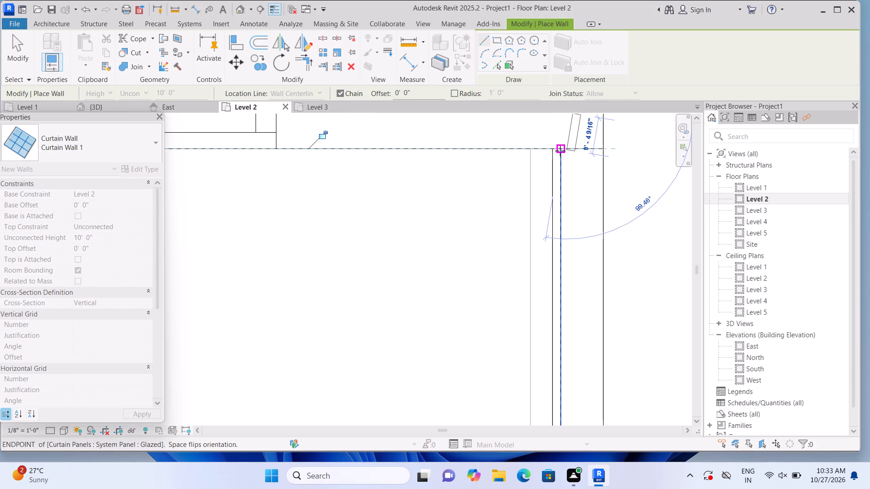
scroll(560, 151, "down", 16)
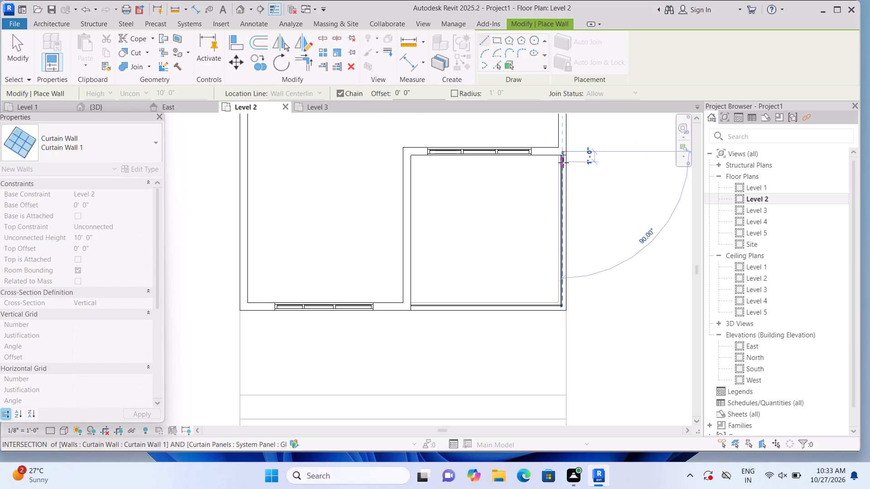
scroll(563, 163, "up", 1)
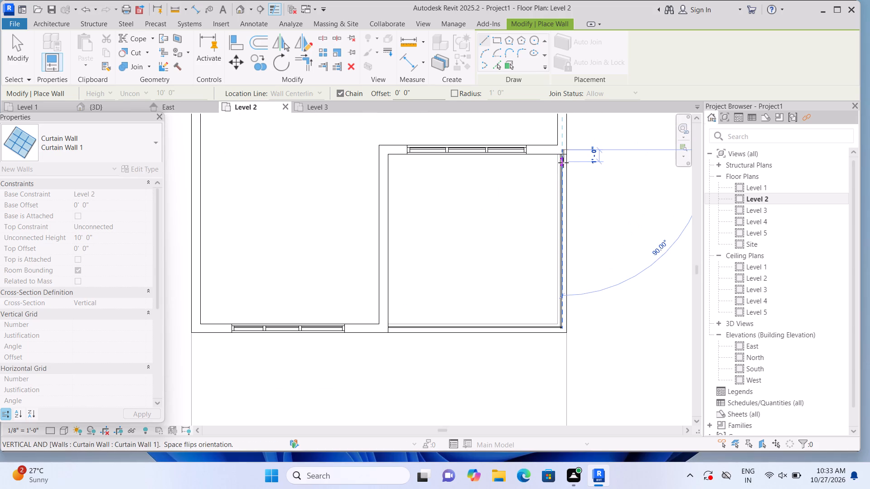
key("Escape")
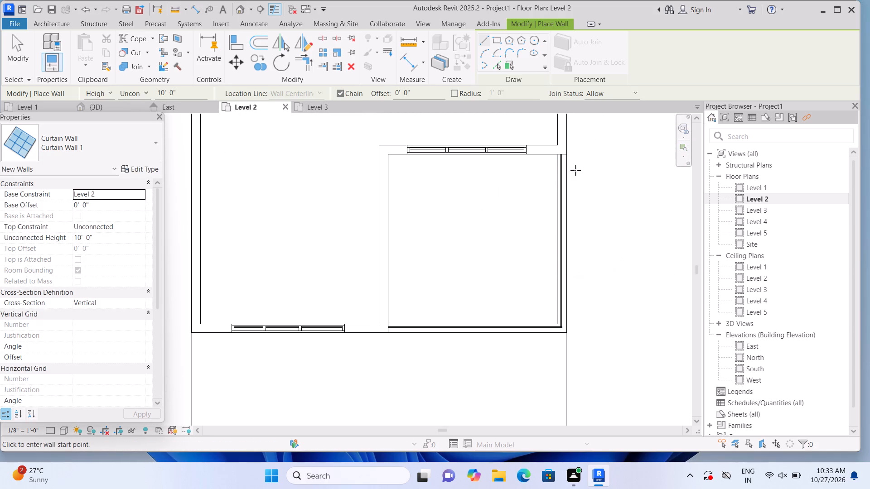
In the 3D view, lower the top of the balcony's front curtain wall to a height of about 4'-7".
left_click(242, 10)
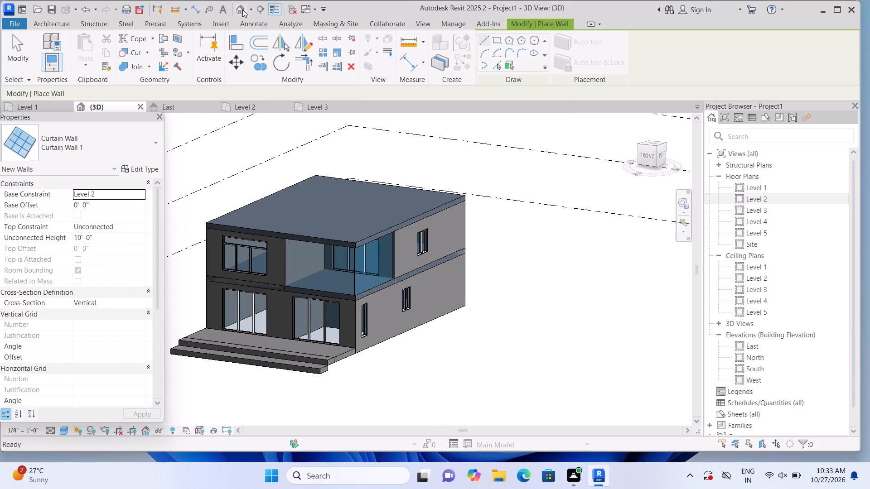
scroll(323, 383, "up", 3)
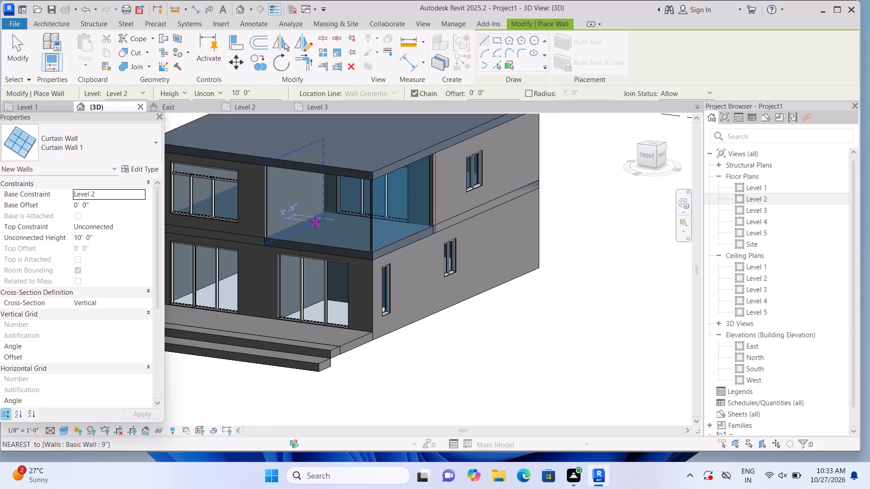
key("Escape")
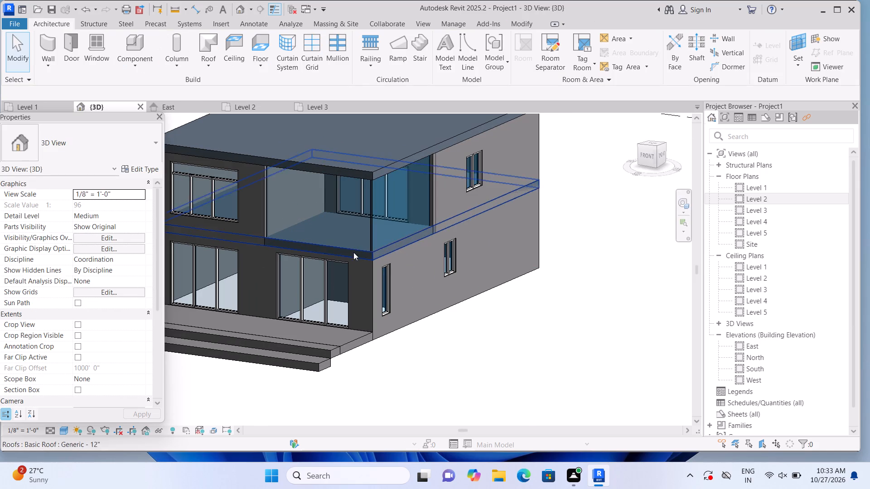
left_click(347, 231)
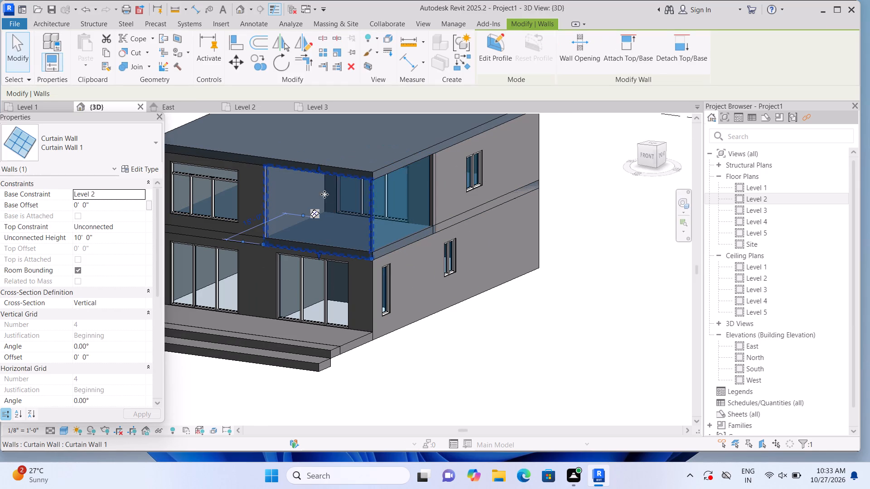
left_click_drag(317, 166, 318, 183)
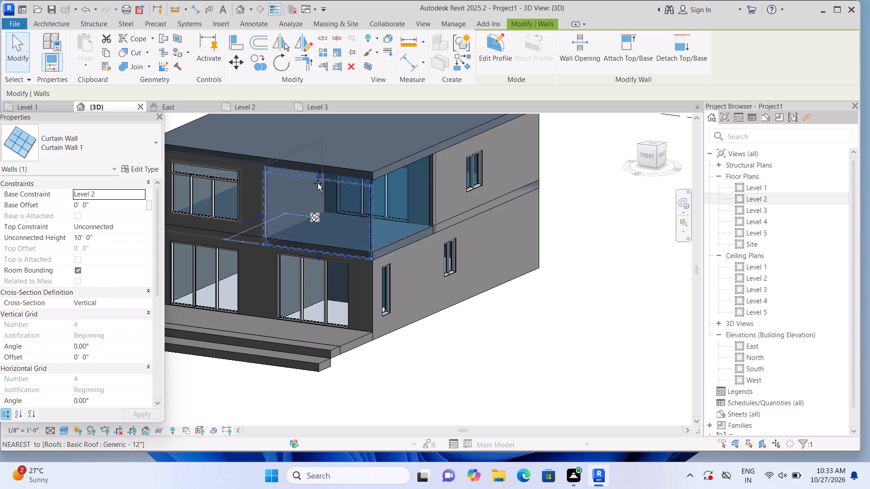
left_click_drag(318, 183, 318, 200)
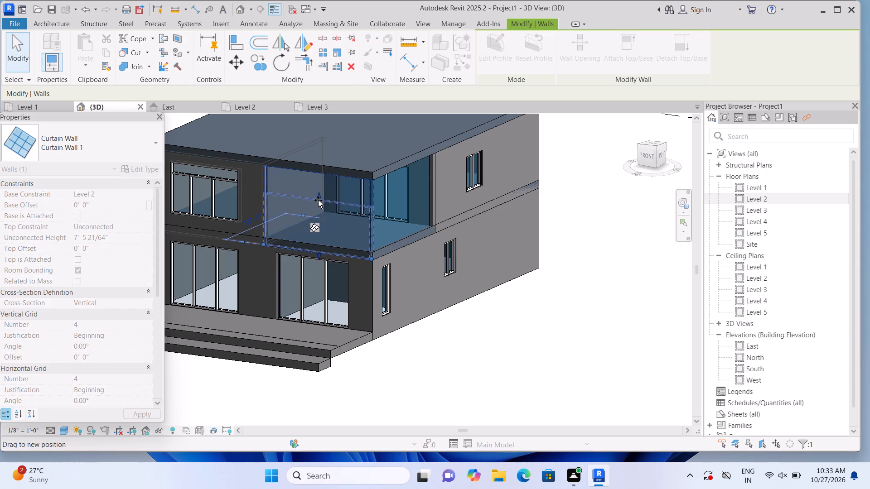
left_click_drag(318, 200, 319, 216)
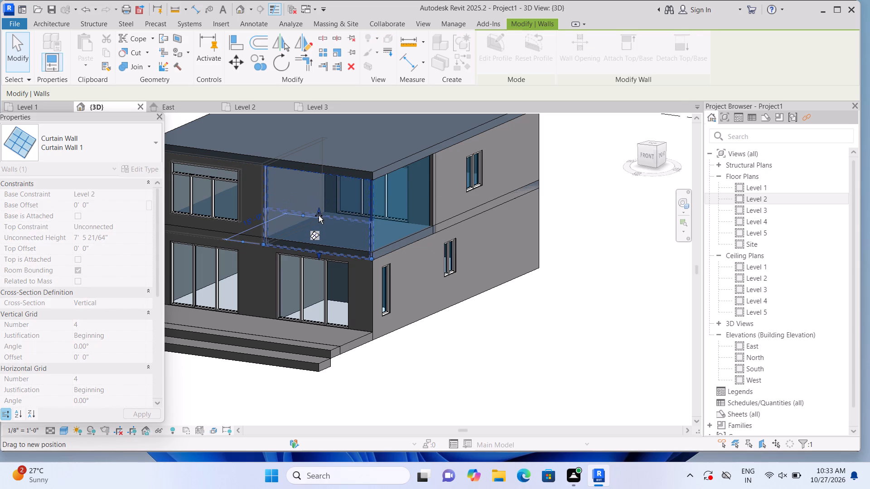
left_click_drag(319, 216, 318, 215)
left_click(318, 215)
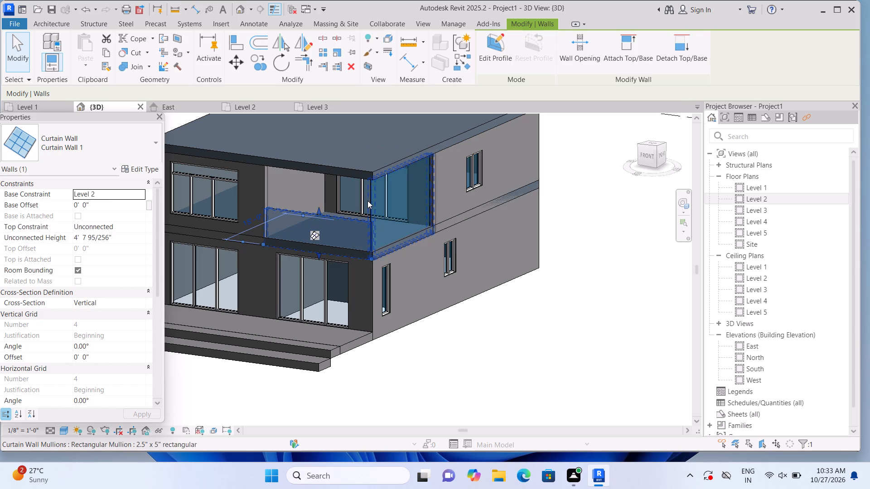
Lower the top of the balcony's side curtain wall to about 4'-7" so it lines up with the front glass.
left_click(367, 201)
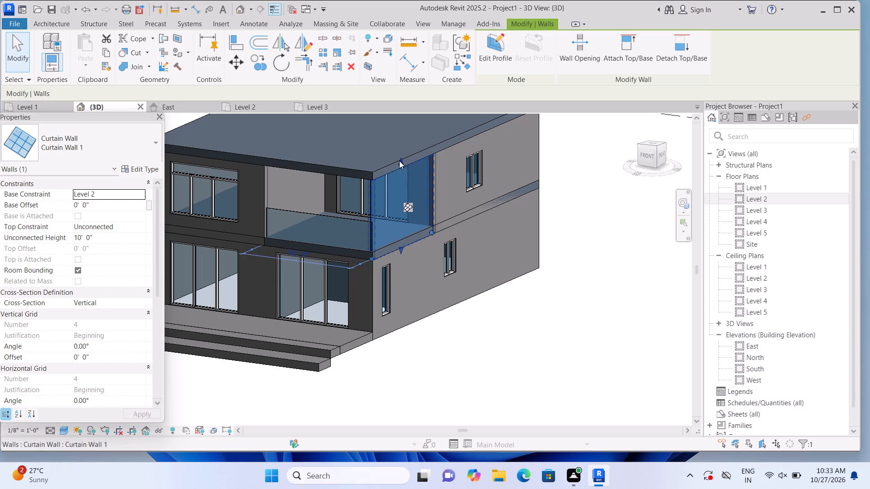
left_click_drag(399, 161, 402, 189)
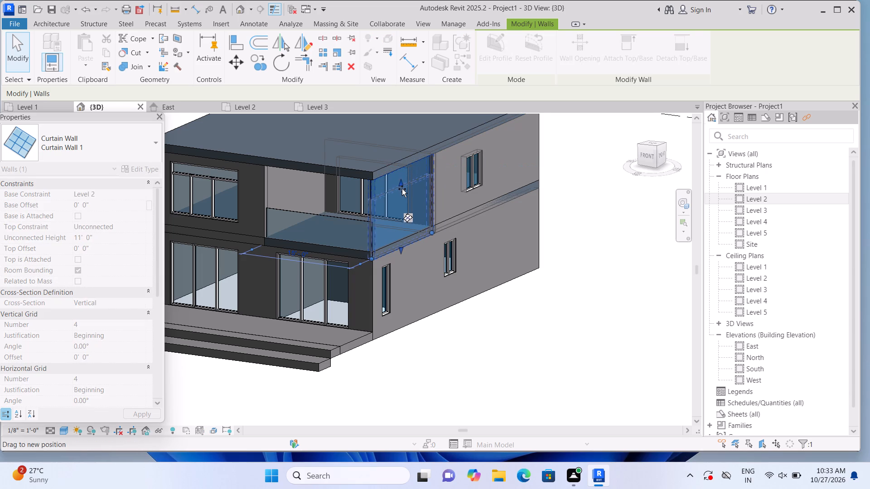
left_click_drag(402, 189, 403, 205)
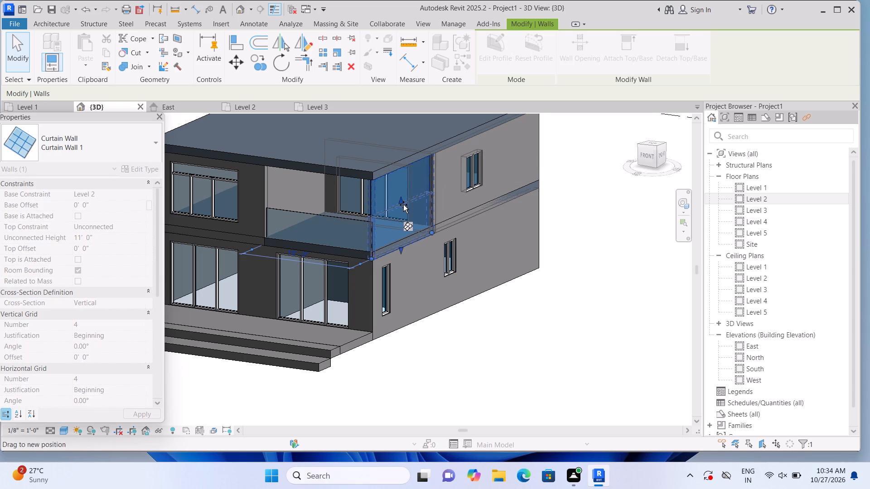
left_click_drag(403, 205, 405, 209)
left_click(405, 209)
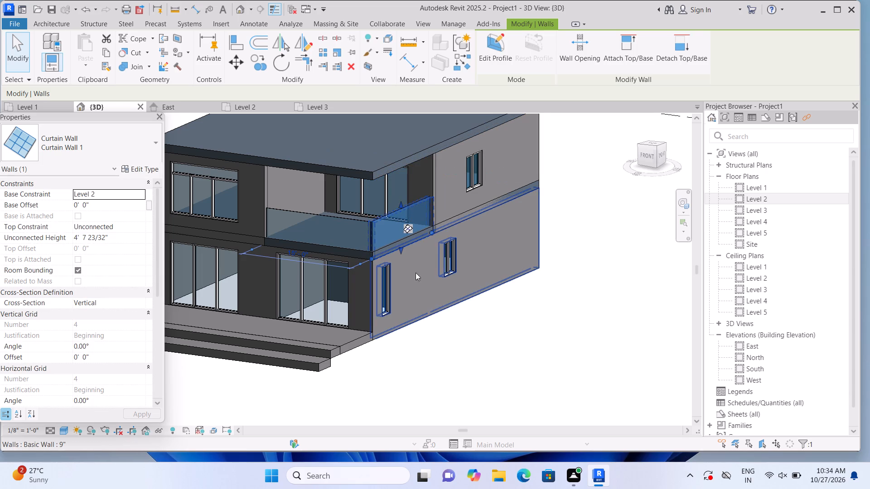
left_click(445, 344)
Add two vertical curtain grid lines to the balcony's front glass, dividing it into three equal 4'-10 1/2" panels.
scroll(381, 310, "up", 1)
scroll(366, 255, "up", 2)
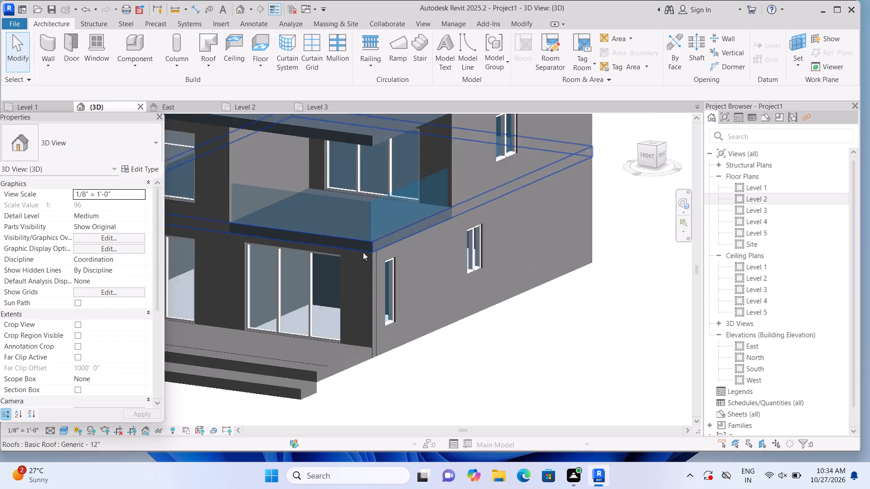
scroll(334, 293, "down", 2)
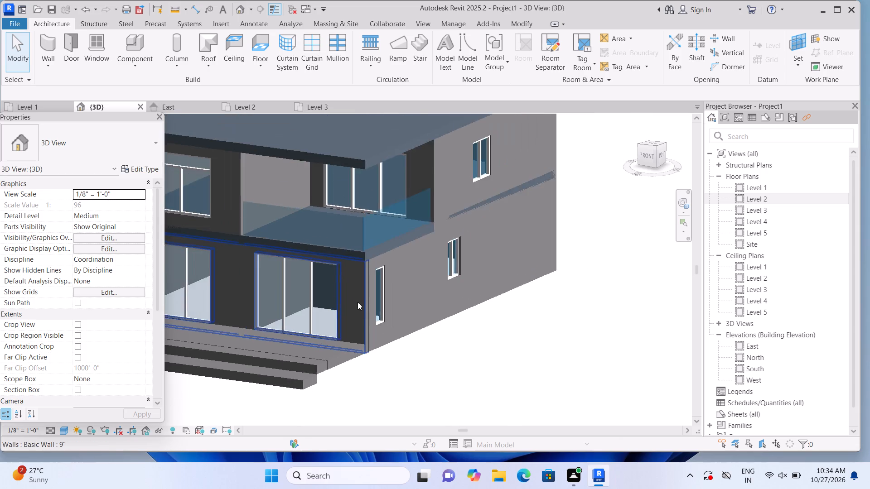
scroll(358, 302, "down", 2)
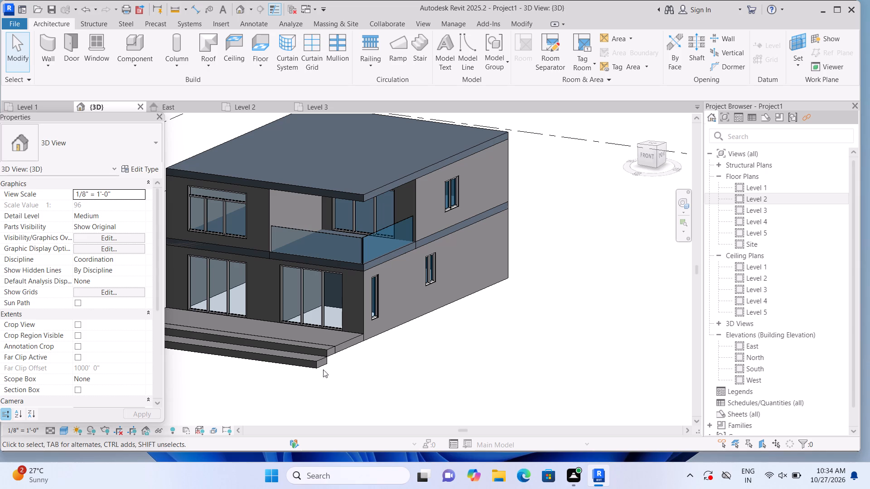
left_click(307, 66)
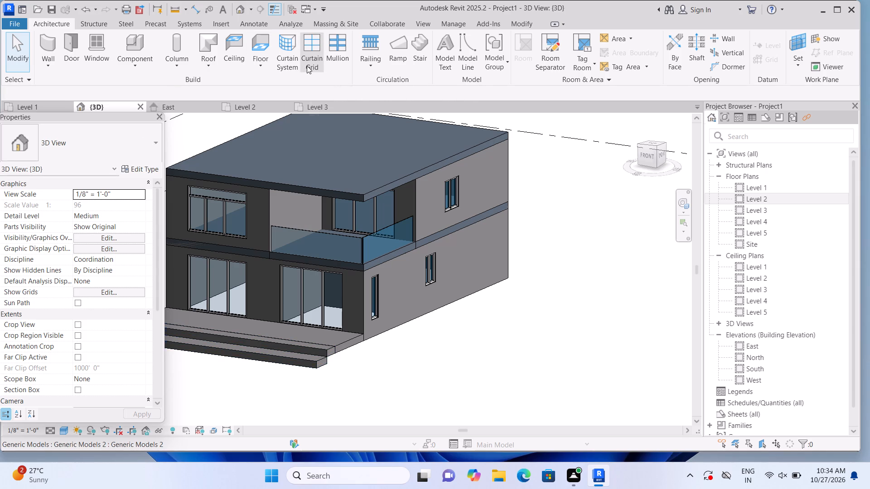
scroll(326, 237, "up", 1)
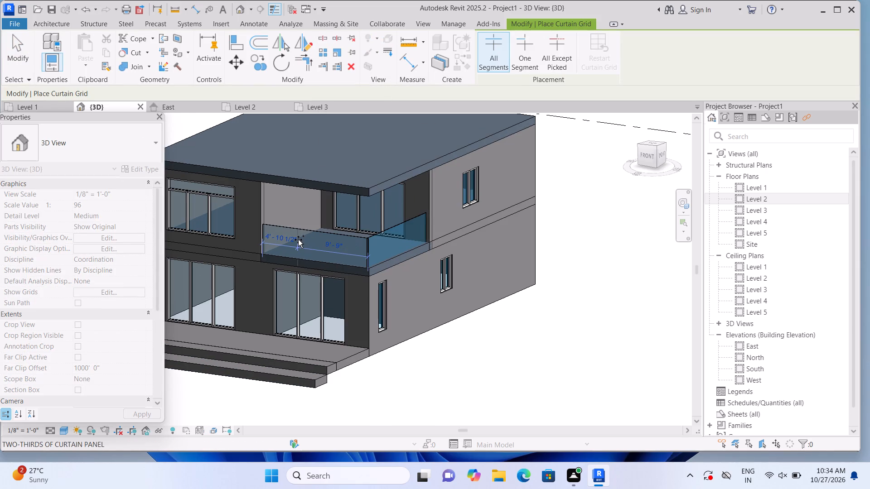
left_click(298, 240)
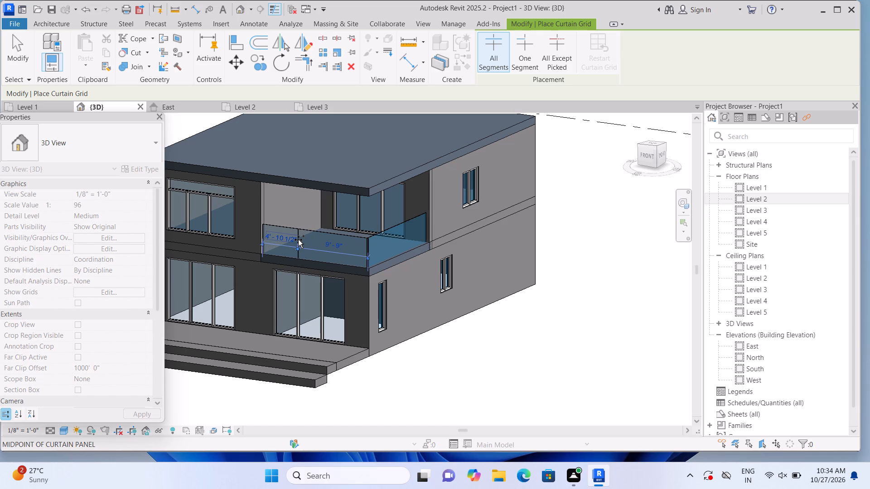
left_click(331, 231)
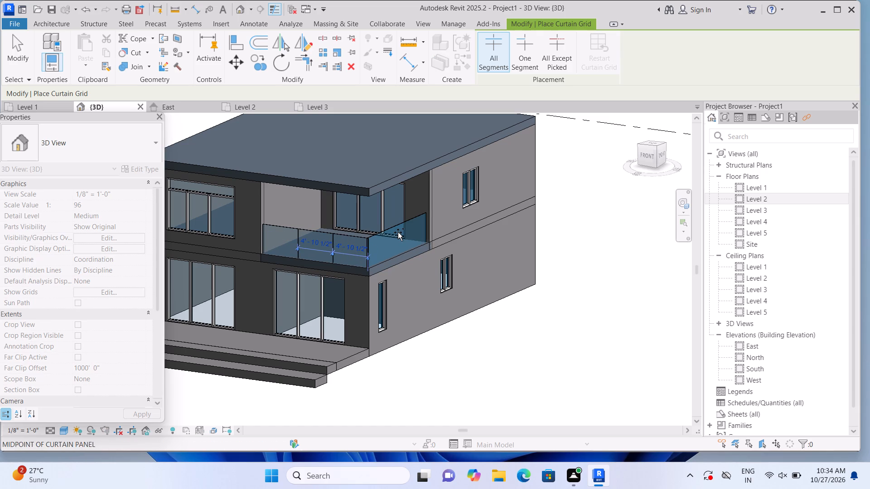
Add a vertical curtain grid line at the midpoint of the balcony's side glass, 7'-3 3/4" from the corner.
scroll(399, 235, "up", 2)
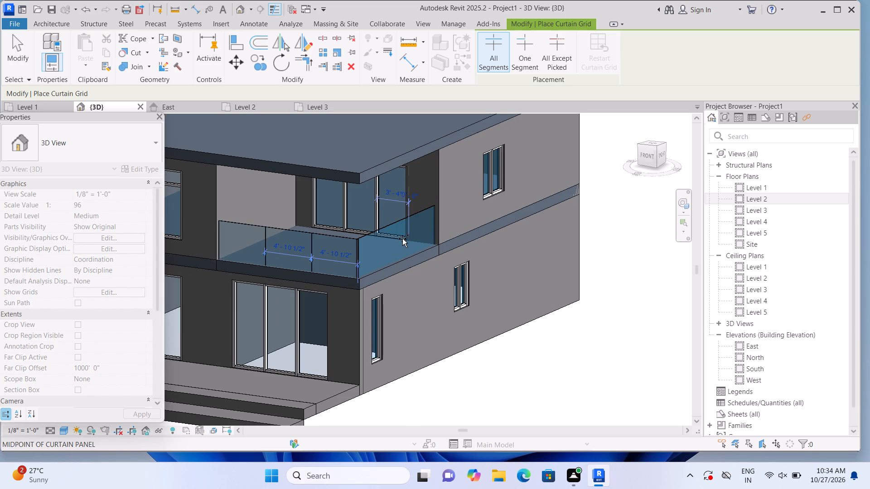
scroll(402, 239, "up", 2)
left_click(399, 223)
scroll(399, 223, "down", 2)
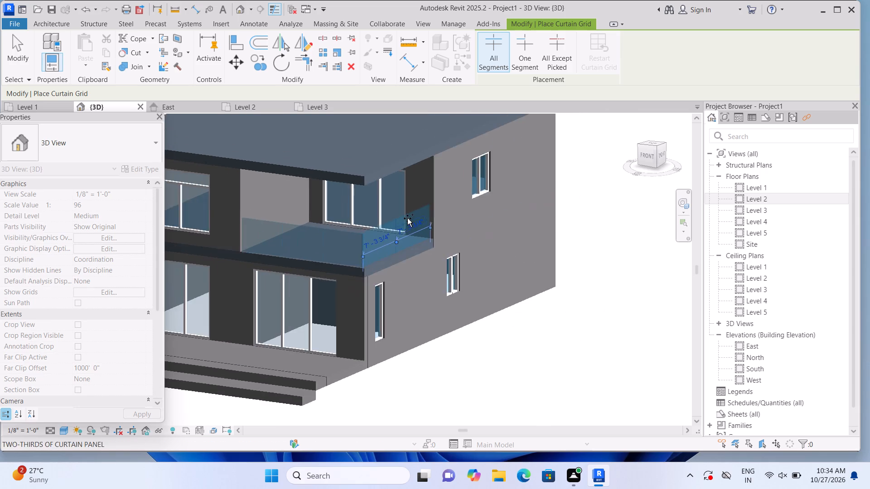
Place 2.5" x 5" rectangular mullions on the balcony's front glass along its top edge, both vertical grid lines and both end edges.
scroll(407, 218, "down", 3)
key("Escape")
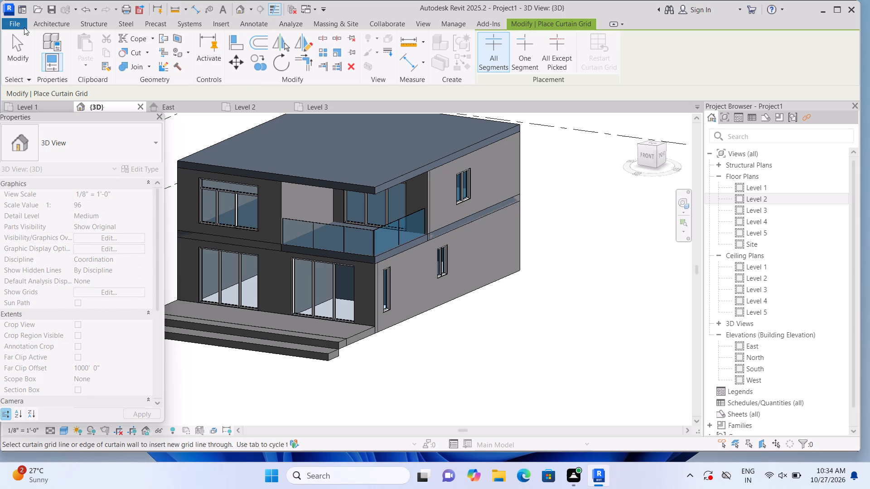
left_click(60, 28)
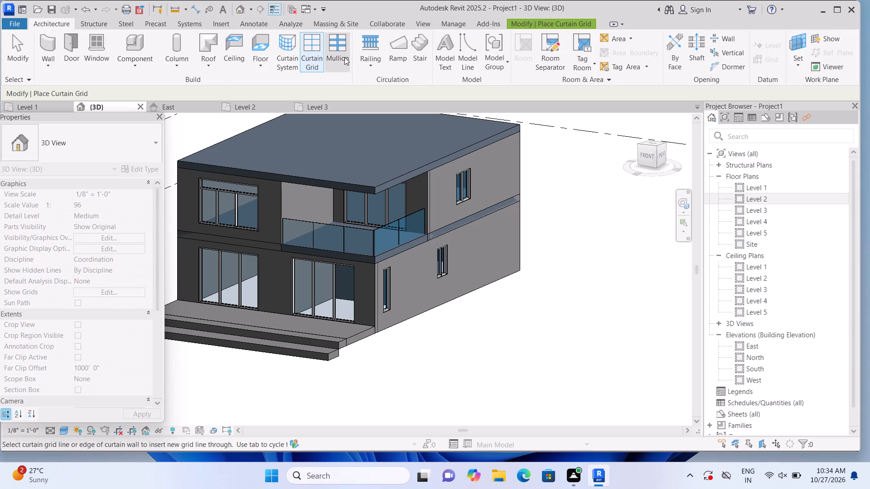
left_click(344, 57)
scroll(396, 225, "up", 1)
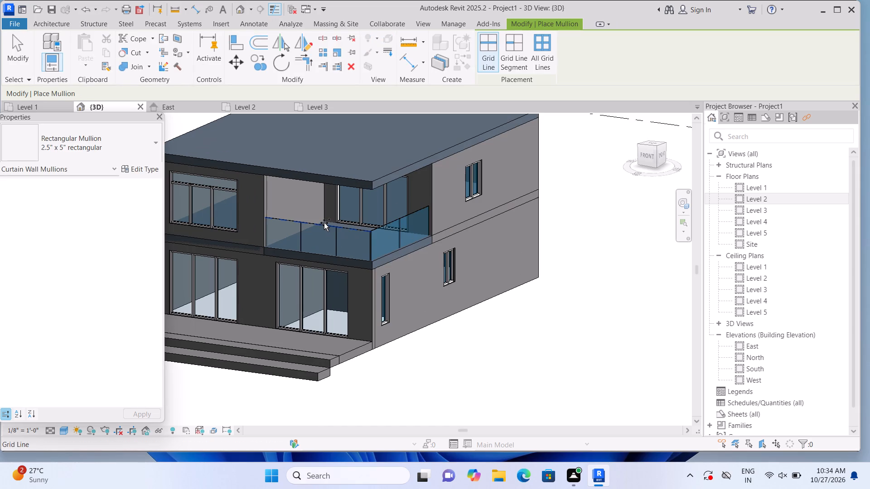
left_click(324, 223)
left_click(300, 241)
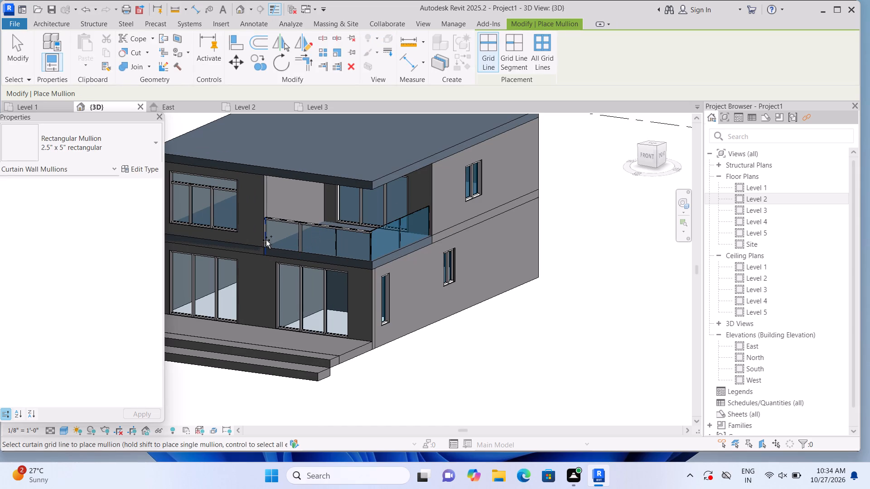
left_click(266, 240)
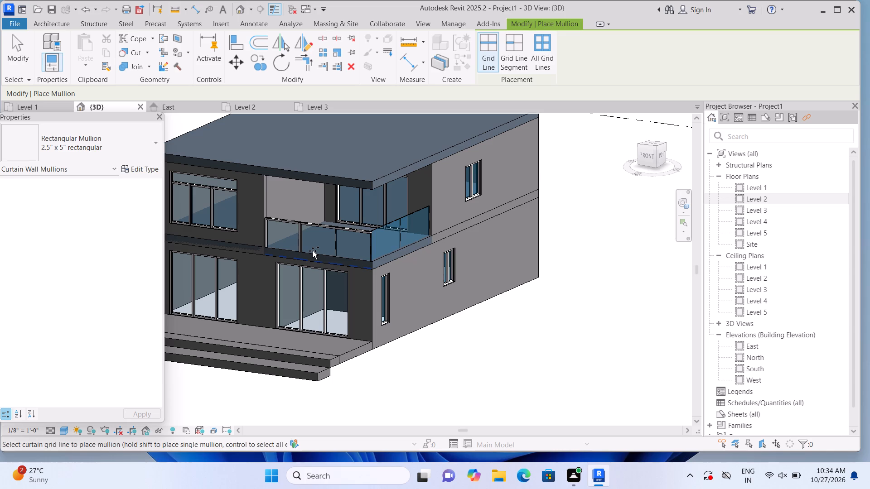
left_click(313, 251)
scroll(336, 270, "up", 2)
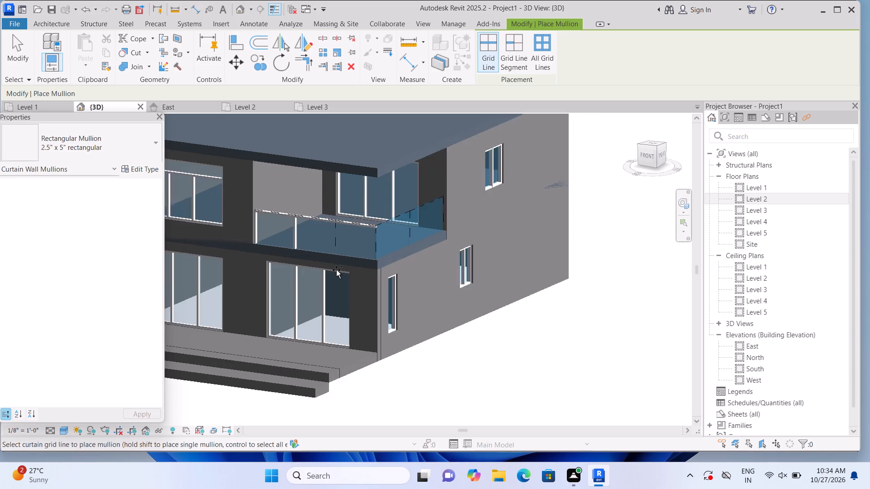
scroll(336, 270, "up", 2)
scroll(367, 237, "up", 3)
scroll(369, 237, "down", 4)
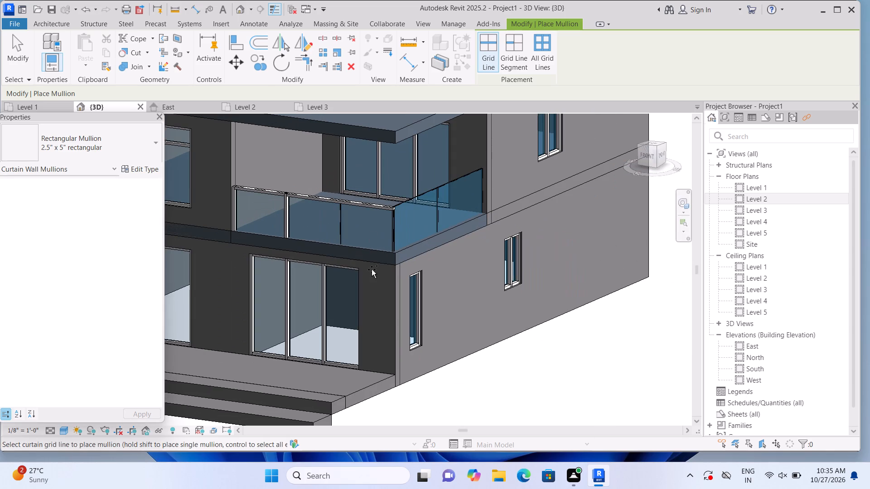
scroll(371, 269, "up", 4)
scroll(371, 255, "down", 4)
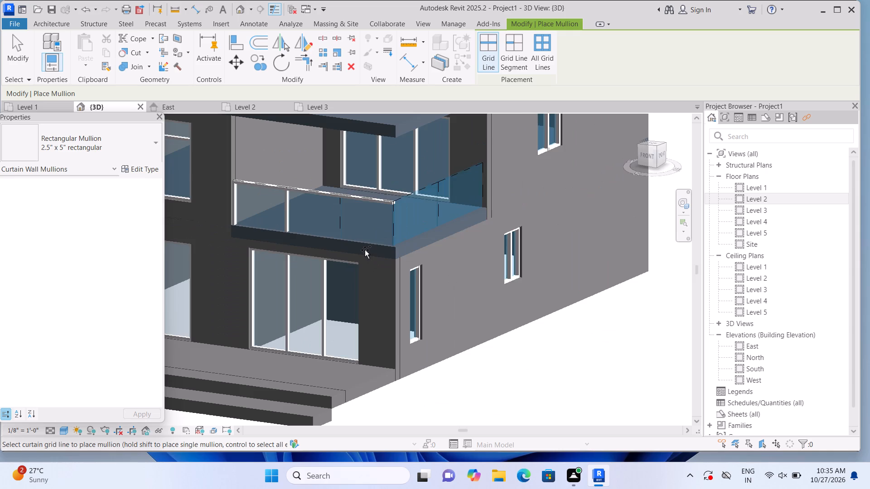
left_click(348, 227)
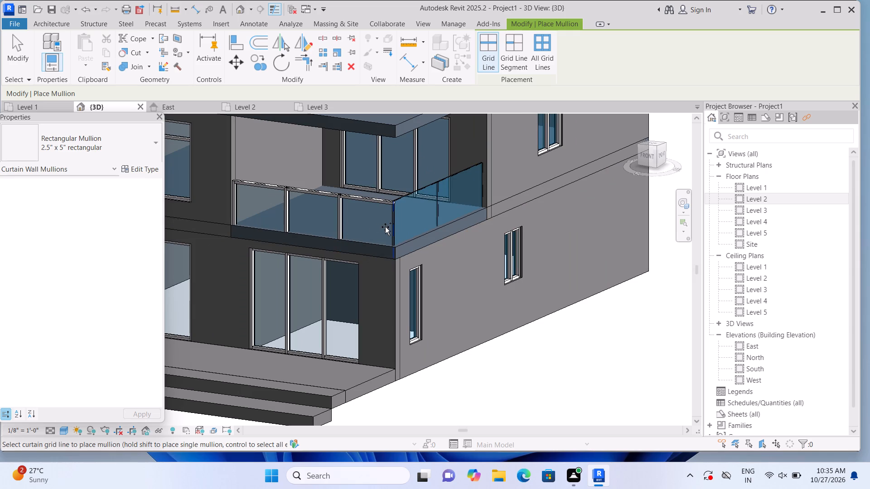
left_click(391, 228)
Add the same rectangular mullions to the balcony's side glass on its middle grid line, far end edge and top edge.
left_click(438, 219)
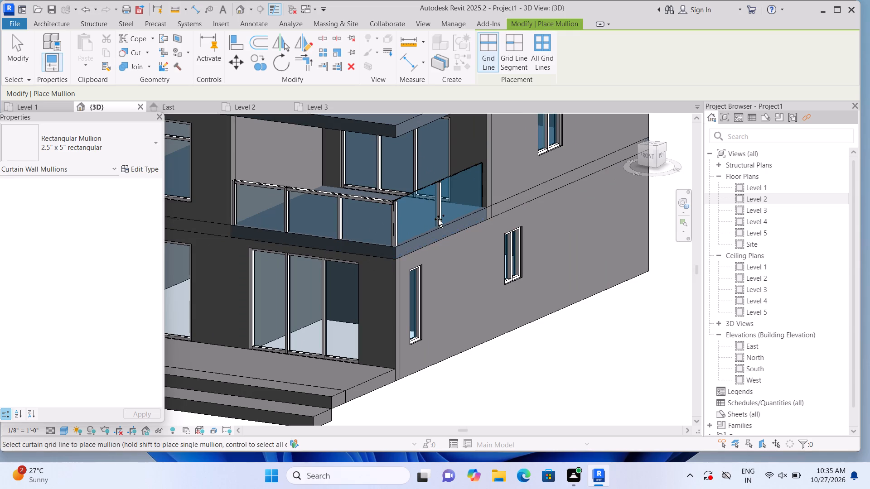
left_click(480, 190)
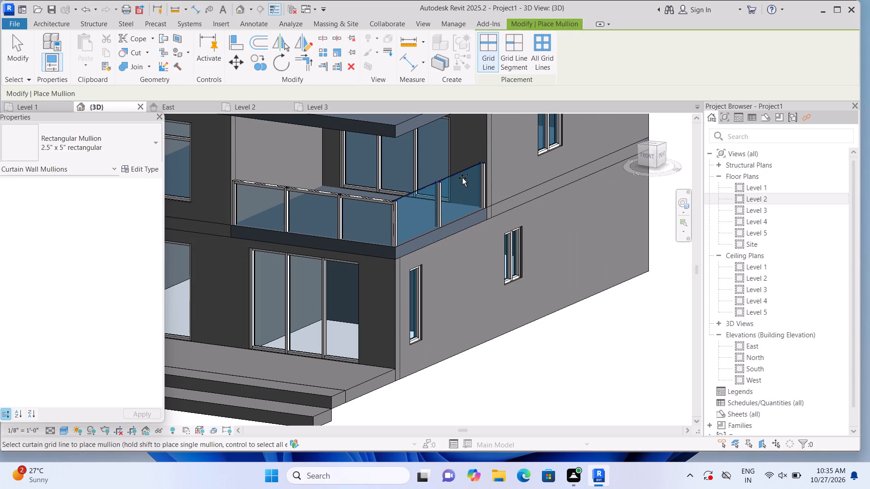
left_click(457, 169)
scroll(477, 269, "down", 1)
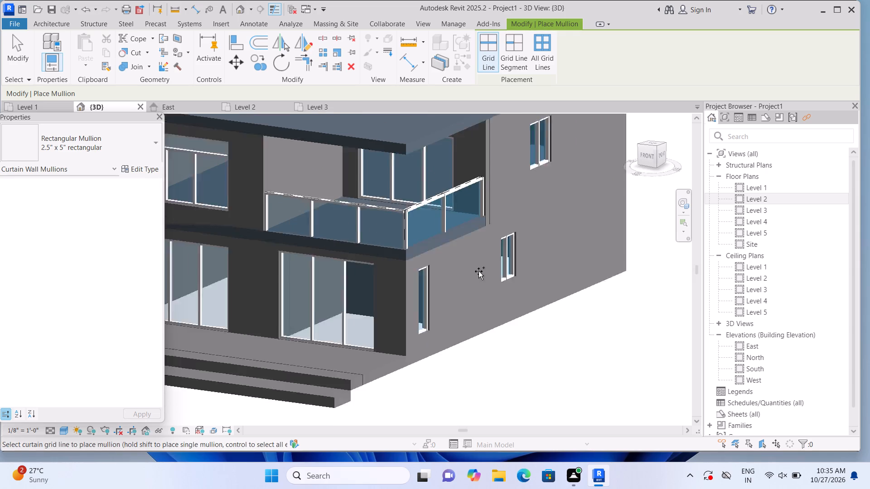
scroll(478, 271, "down", 2)
key("Escape")
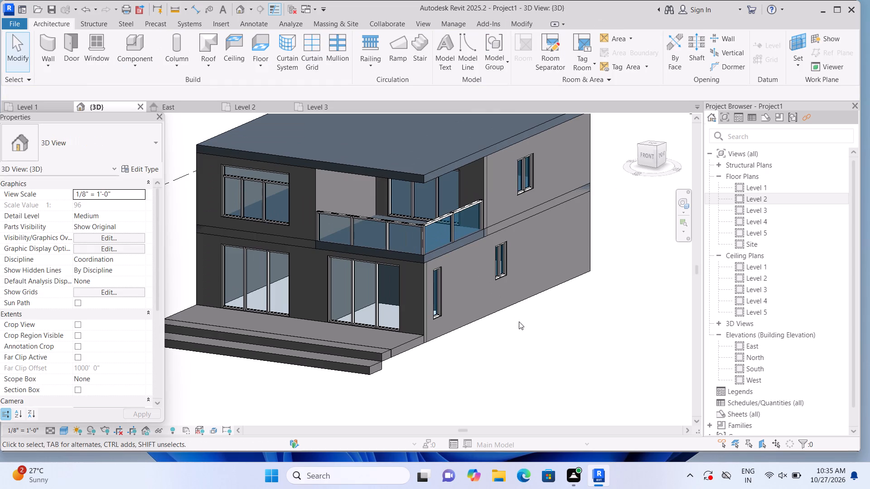
key("Escape")
Examine the balcony railing and the house's front and side facades in 3D from several angles.
scroll(384, 279, "up", 5)
scroll(393, 242, "up", 2)
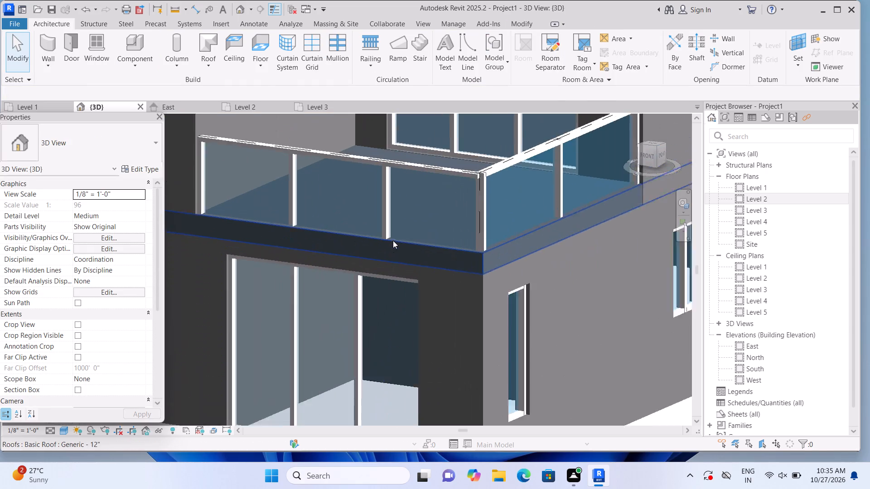
scroll(393, 240, "up", 1)
scroll(422, 216, "up", 3)
scroll(423, 215, "down", 13)
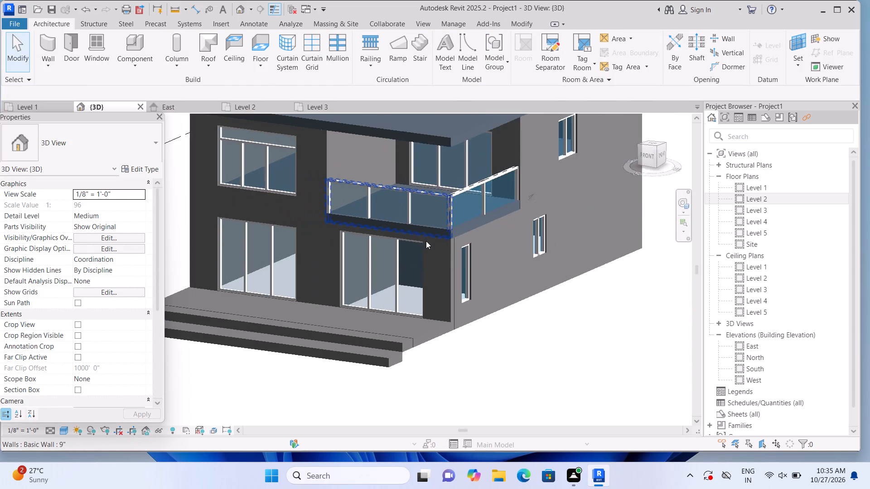
key("Escape")
scroll(532, 338, "up", 2)
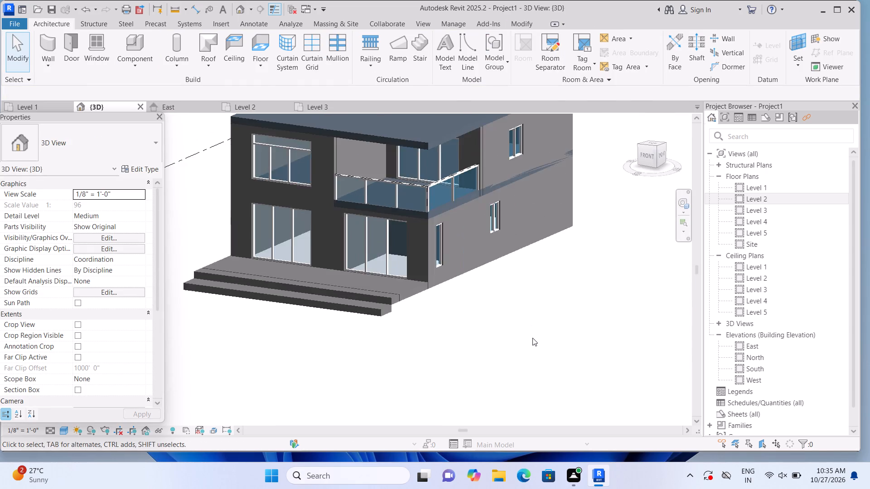
scroll(532, 338, "up", 3)
middle_click_drag(517, 297, 555, 357)
middle_click_drag(510, 312, 552, 360)
scroll(550, 355, "down", 3)
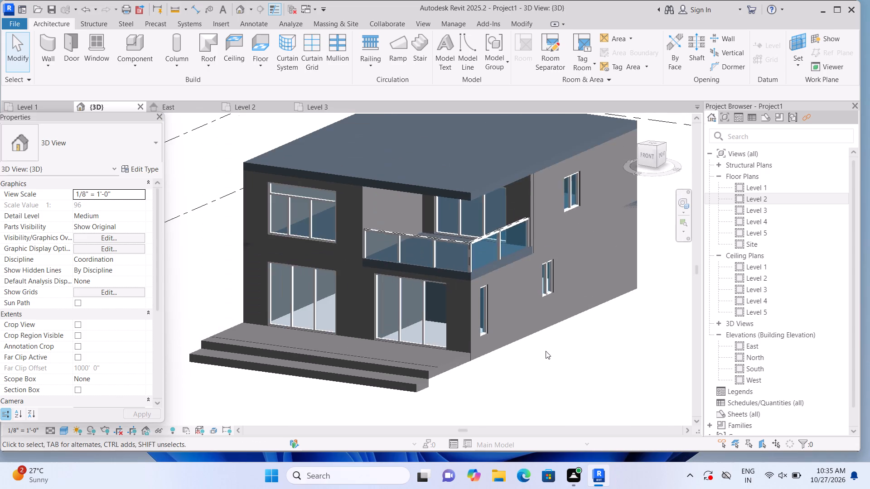
middle_click_drag(549, 364, 515, 345)
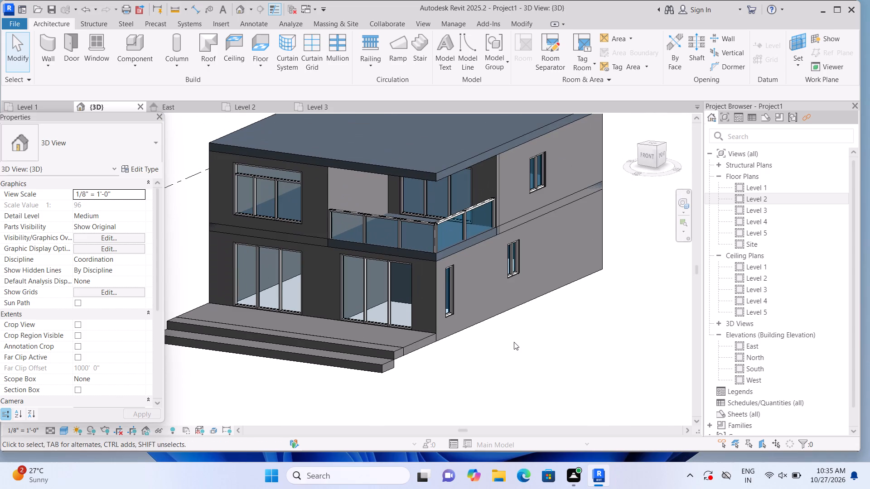
middle_click_drag(470, 372, 475, 354, "shift")
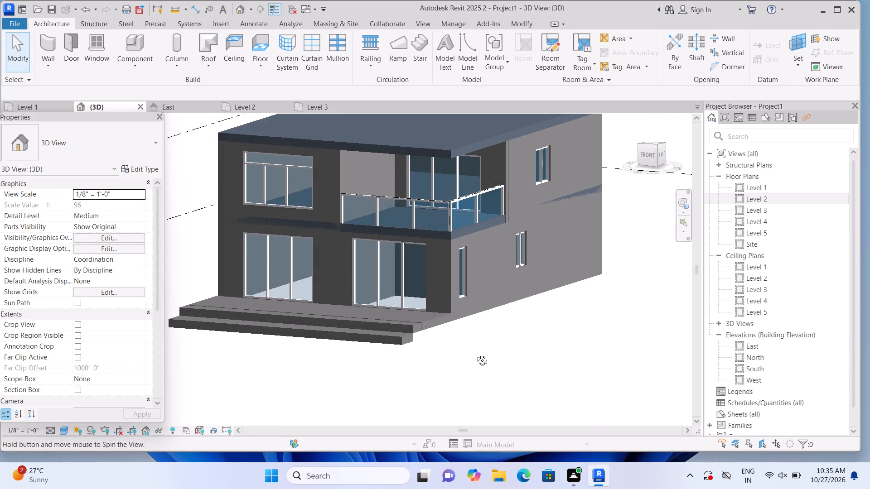
middle_click_drag(475, 354, 469, 376, "shift")
middle_click(469, 376)
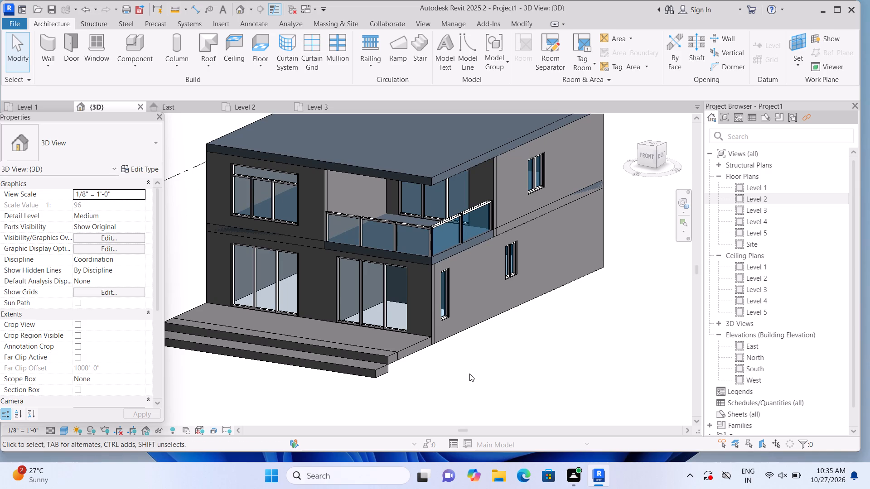
middle_click_drag(469, 374, 477, 357)
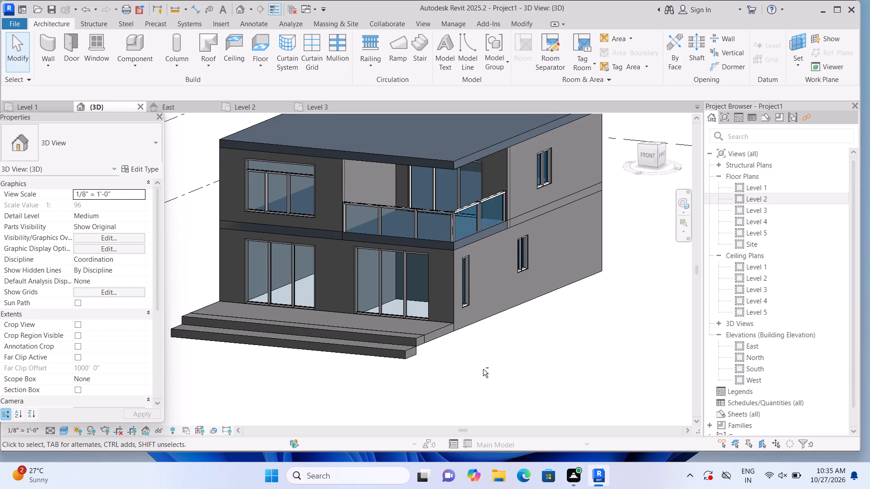
scroll(456, 252, "up", 2)
middle_click_drag(543, 361, 586, 401)
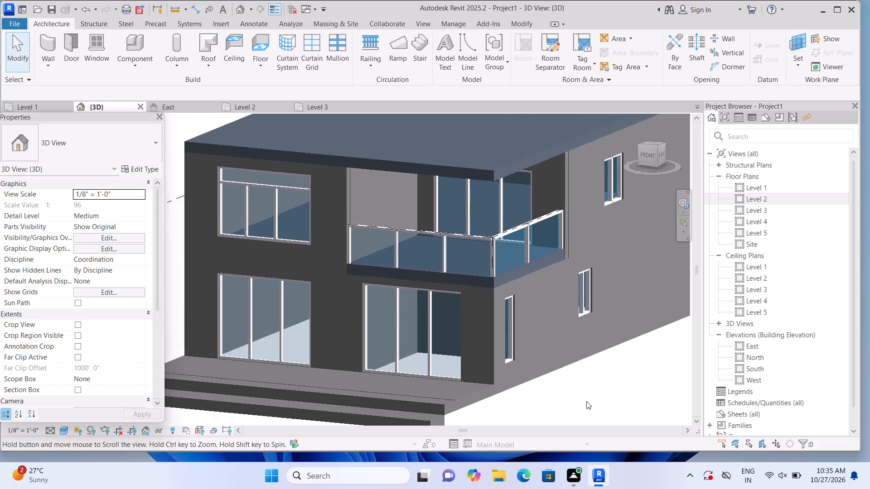
scroll(575, 357, "up", 1)
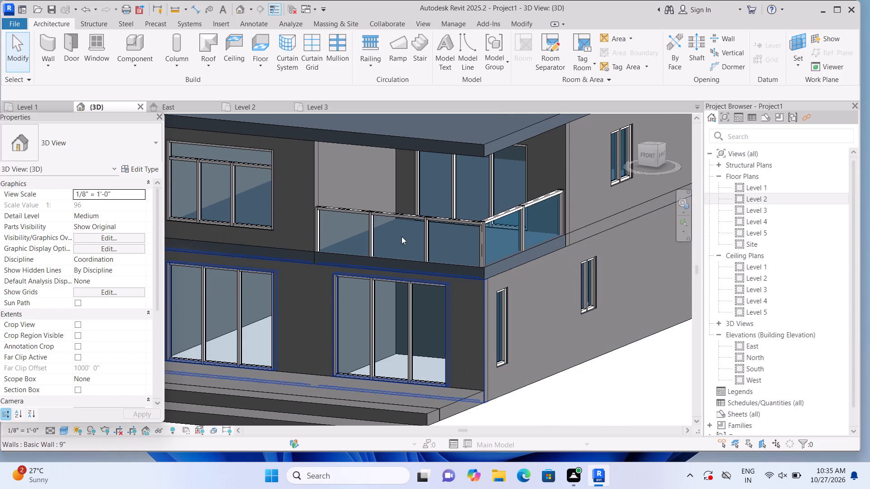
Create an in-place model in the Generic Models category, keeping the default name.
left_click(140, 67)
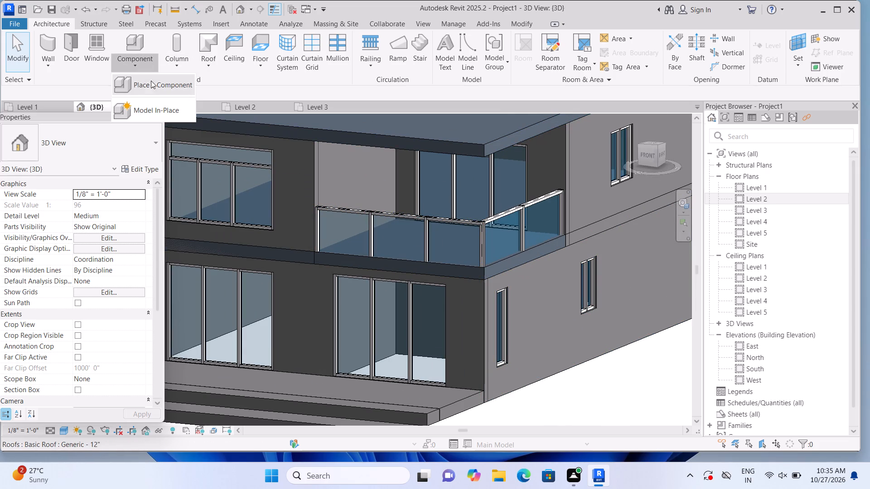
left_click(165, 111)
scroll(413, 185, "down", 3)
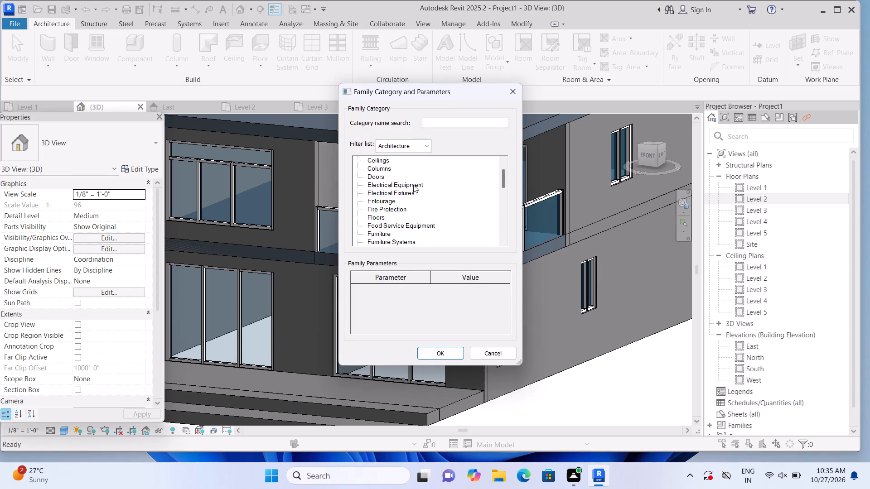
scroll(413, 185, "down", 2)
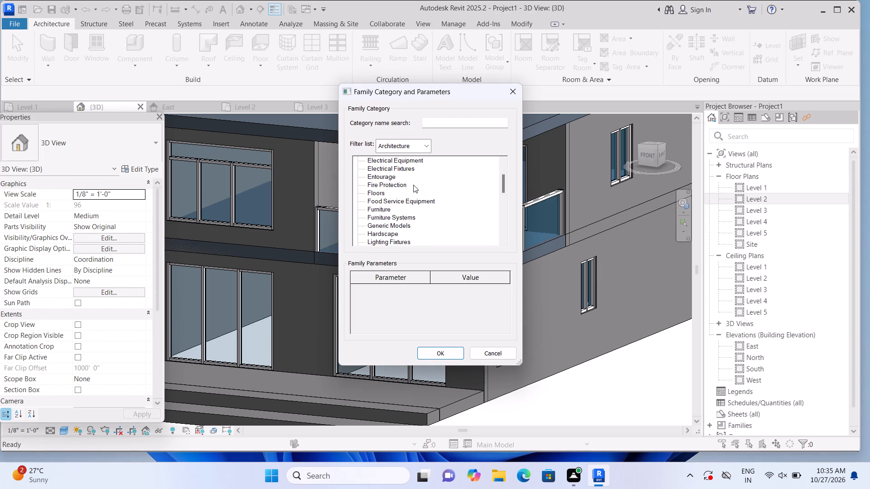
scroll(404, 216, "down", 3)
scroll(403, 211, "up", 1)
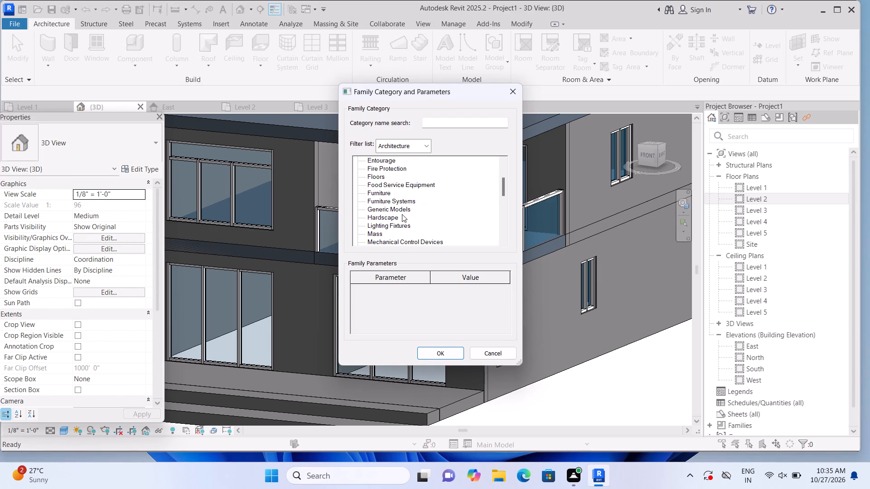
left_click(401, 211)
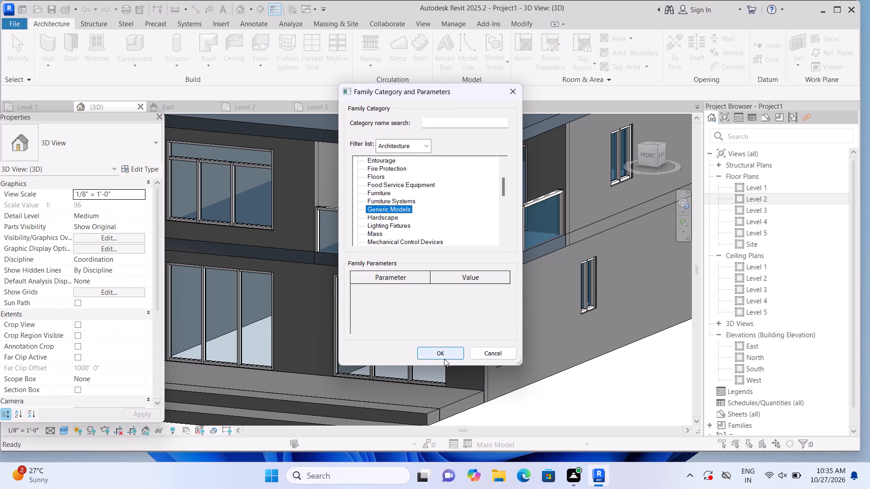
left_click(442, 356)
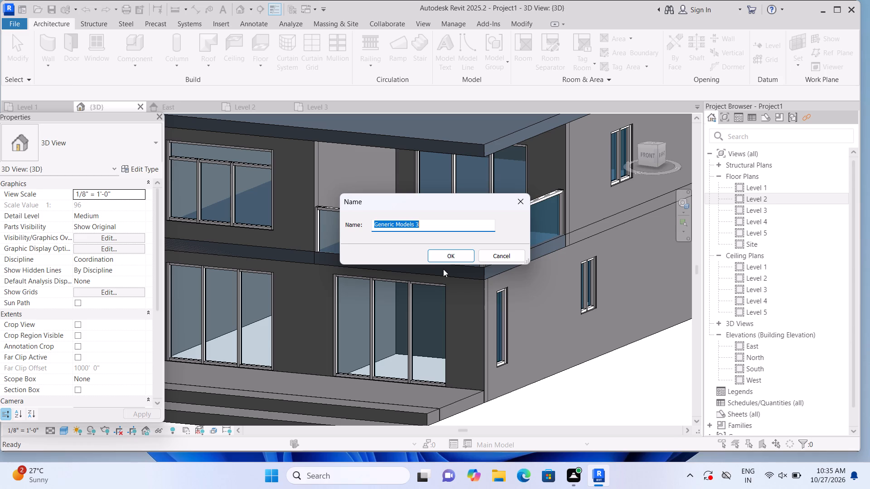
left_click(447, 258)
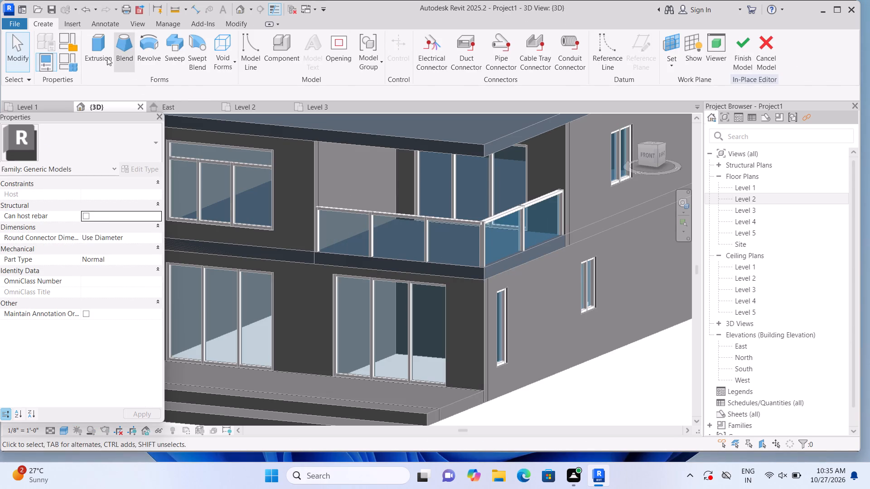
Start a solid extrusion in the in-place model.
left_click(100, 58)
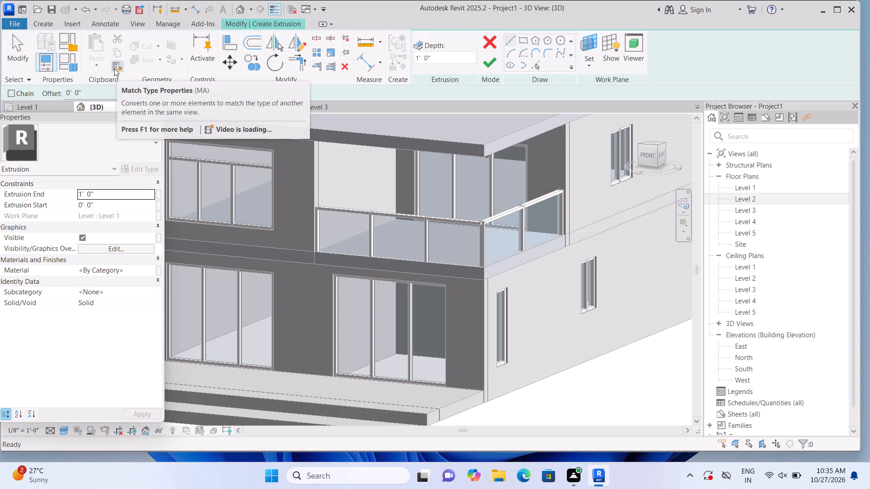
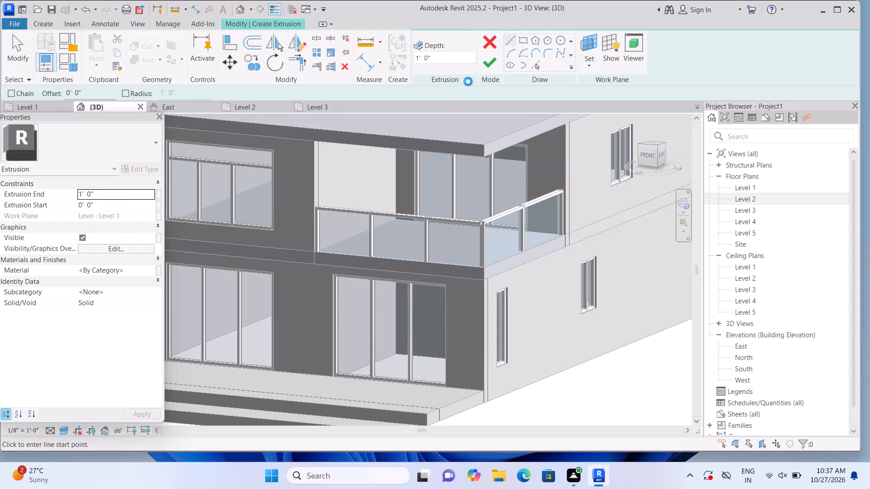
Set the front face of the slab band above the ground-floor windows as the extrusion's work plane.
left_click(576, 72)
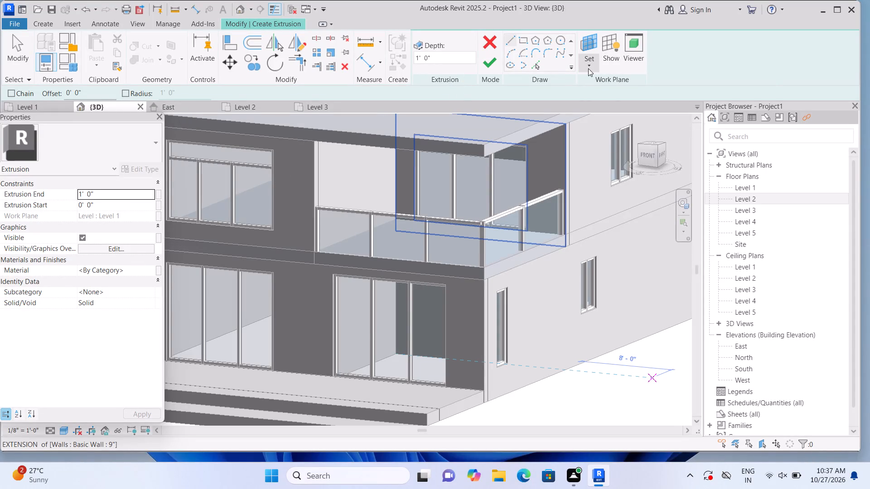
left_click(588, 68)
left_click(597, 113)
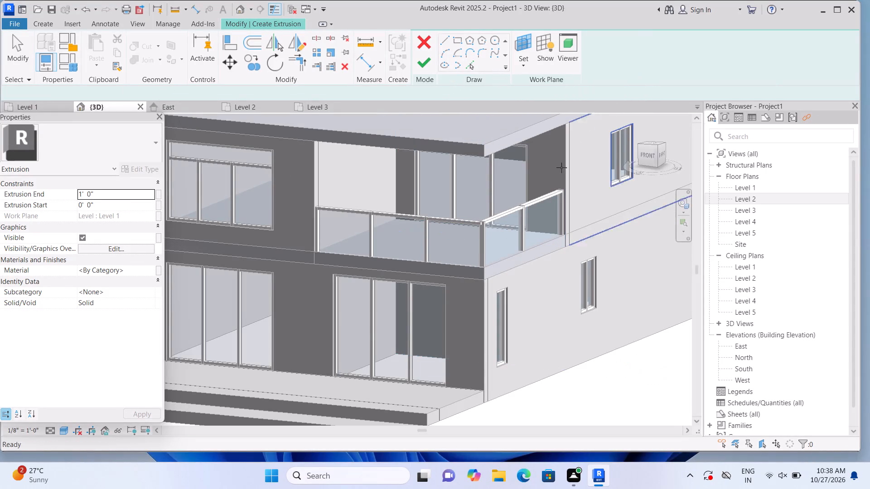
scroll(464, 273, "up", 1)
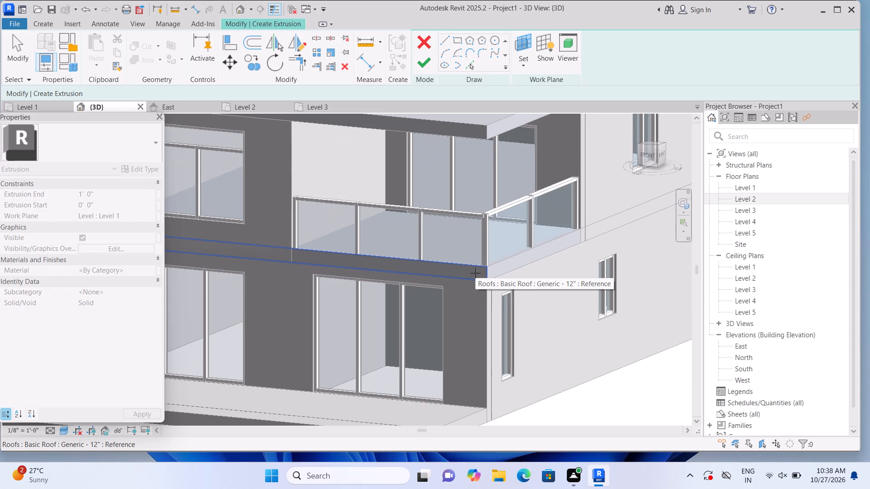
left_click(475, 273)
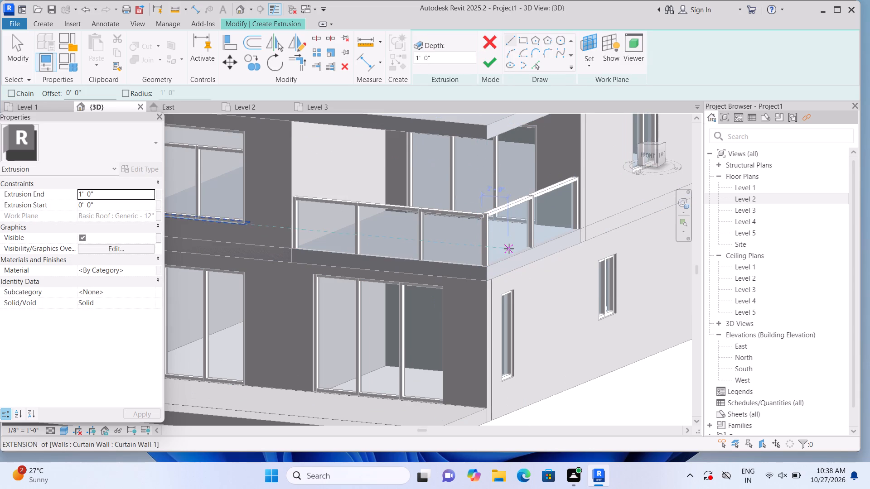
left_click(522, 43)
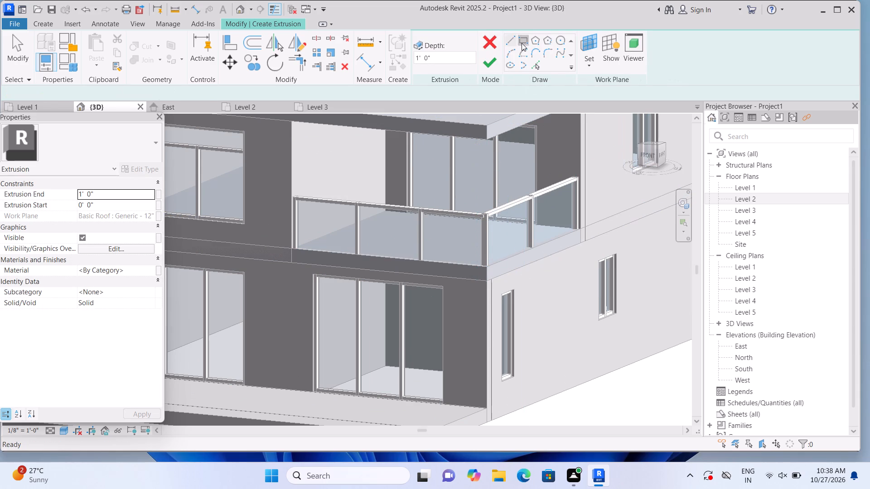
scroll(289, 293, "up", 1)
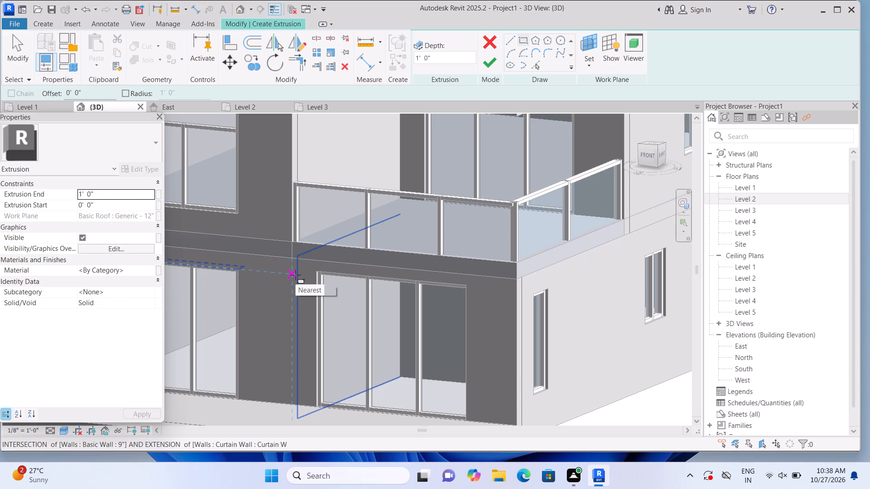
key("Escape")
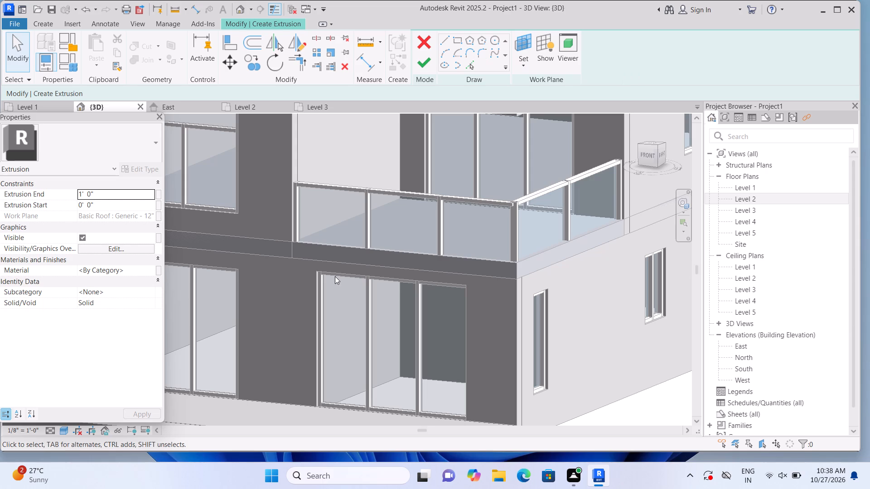
Set the top face of the upper flat roof as the extrusion's work plane.
middle_click_drag(388, 364, 469, 364, "shift")
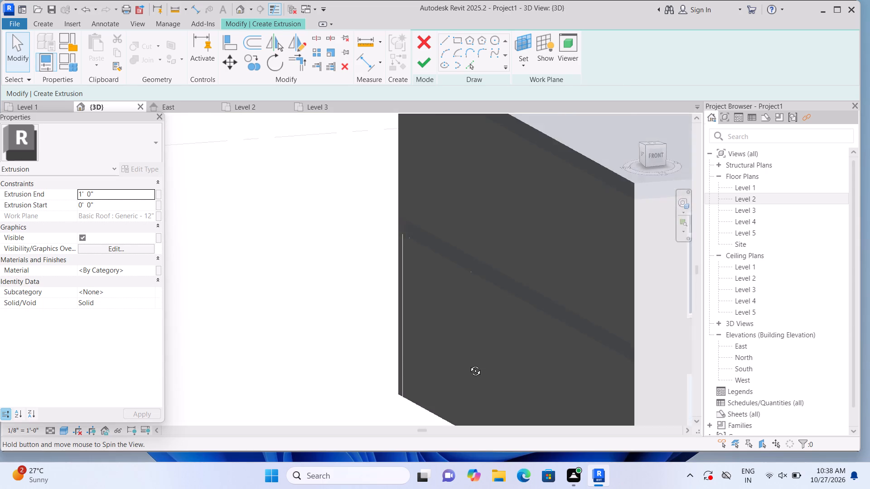
middle_click_drag(469, 364, 442, 354, "shift")
scroll(416, 345, "down", 2)
scroll(377, 352, "down", 1)
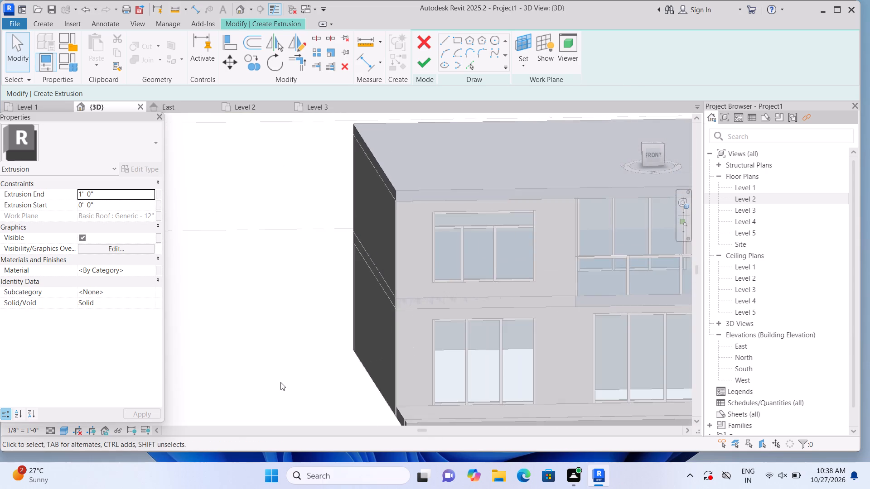
middle_click_drag(280, 382, 215, 333)
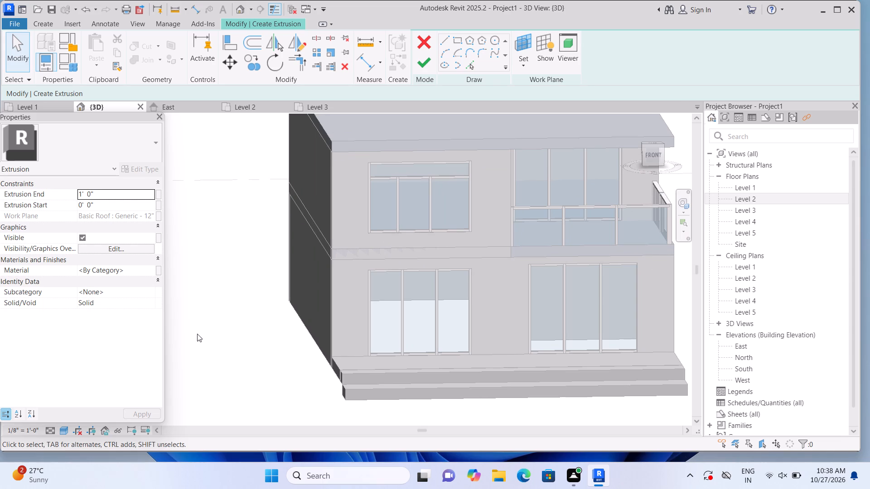
middle_click(247, 382, "shift")
middle_click(276, 384, "shift")
scroll(278, 352, "down", 3)
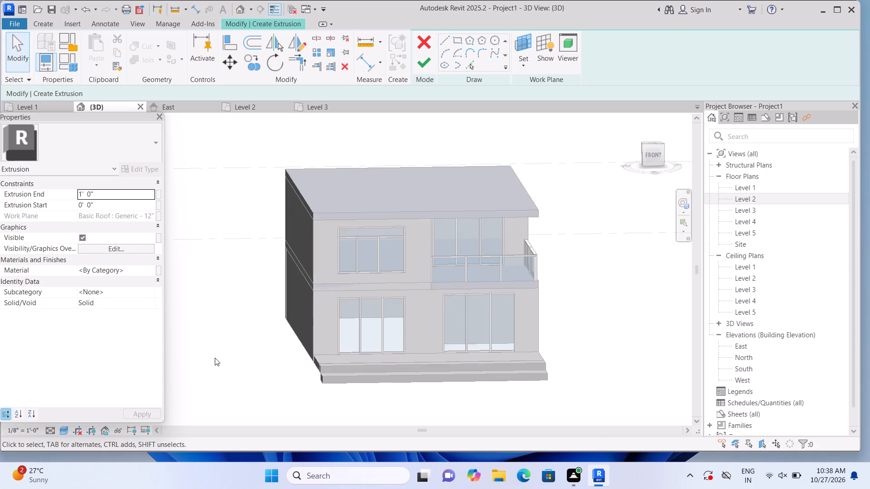
middle_click_drag(215, 358, 284, 391, "shift")
middle_click_drag(299, 343, 203, 325)
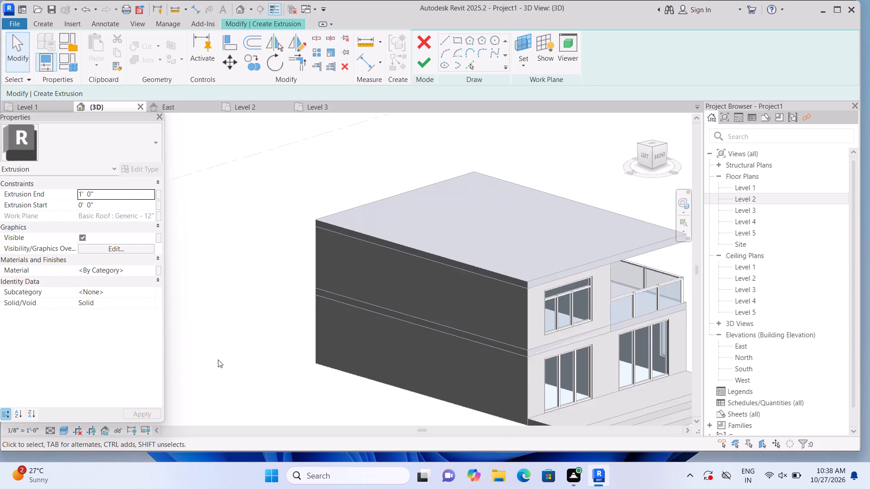
scroll(216, 362, "up", 1)
middle_click_drag(220, 367, 253, 392, "shift")
middle_click_drag(290, 334, 126, 323)
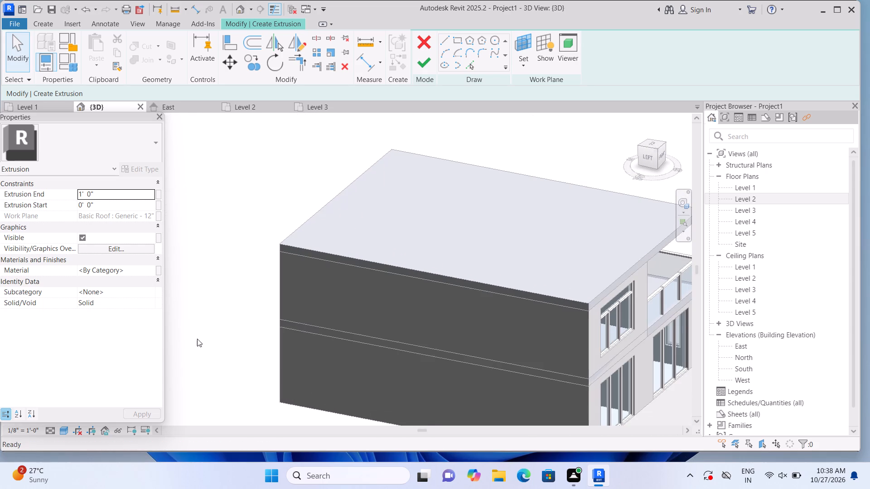
middle_click_drag(201, 343, 135, 314)
middle_click_drag(512, 329, 429, 306)
scroll(407, 274, "up", 2)
scroll(406, 273, "down", 1)
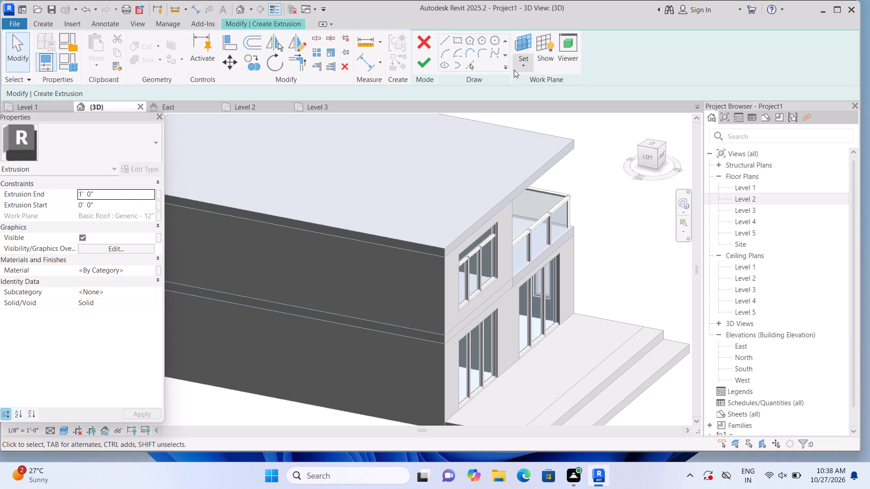
left_click(527, 63)
left_click(537, 111)
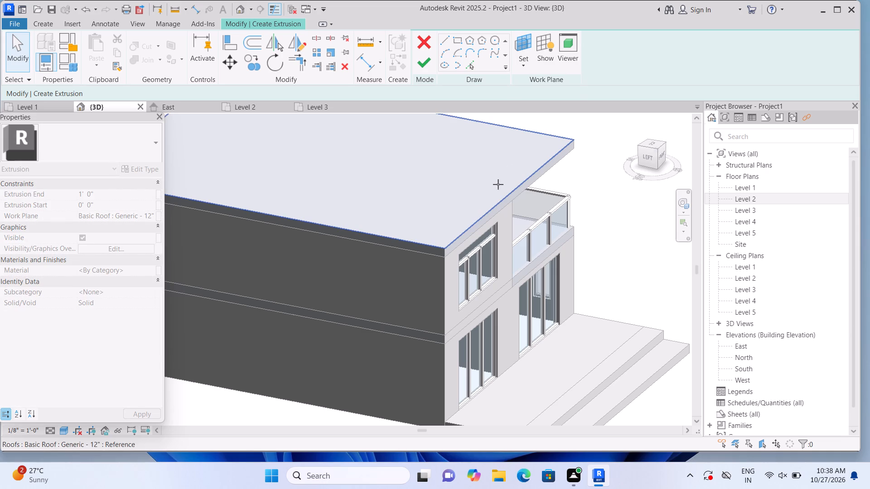
left_click(496, 187)
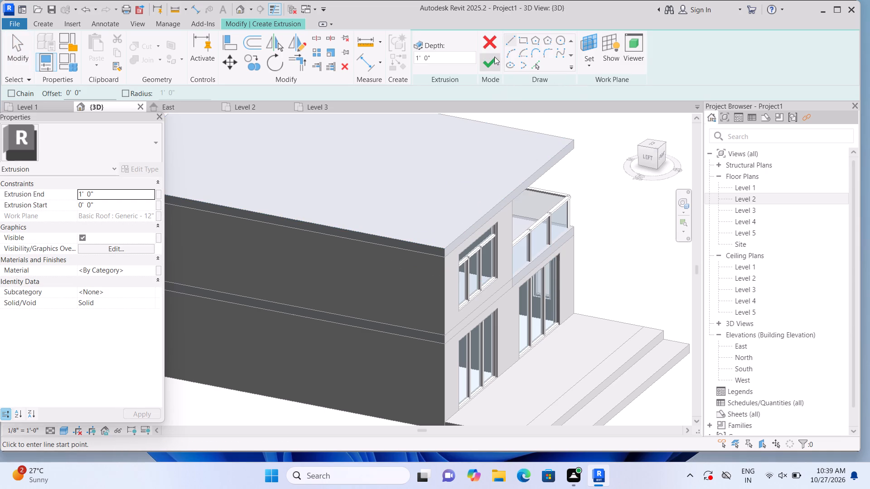
Sketch a rectangle about 16' by 10' on the roof's front corner above the three-pane window and finish it as an extrusion.
left_click(522, 36)
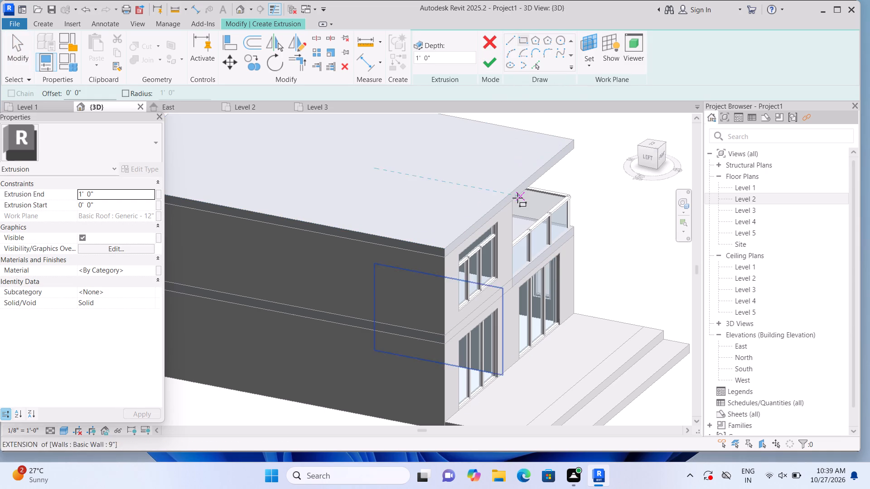
scroll(511, 198, "up", 1)
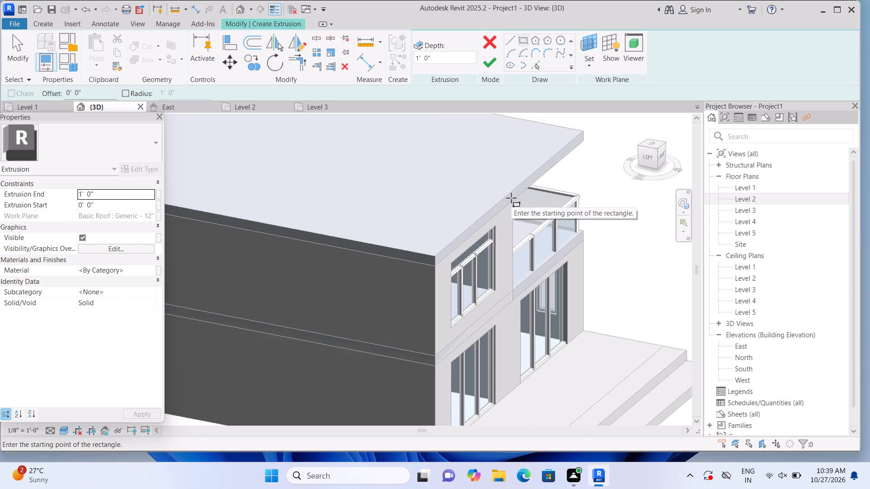
scroll(512, 207, "up", 2)
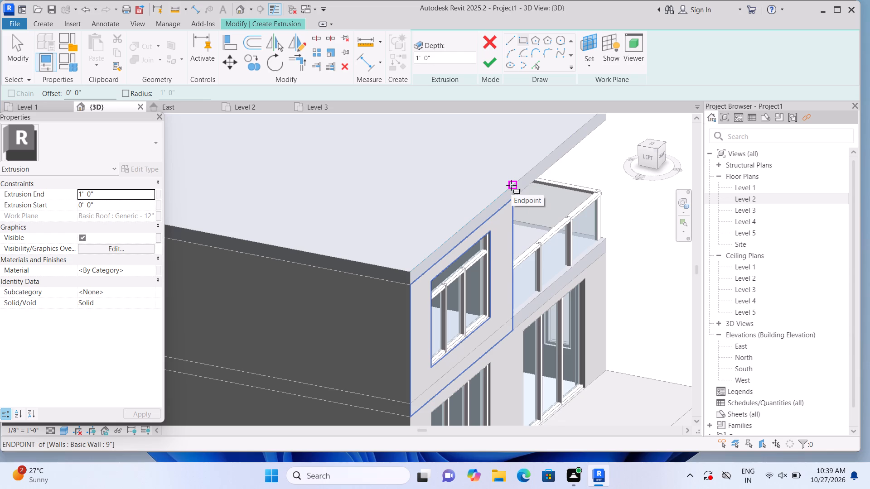
left_click(511, 185)
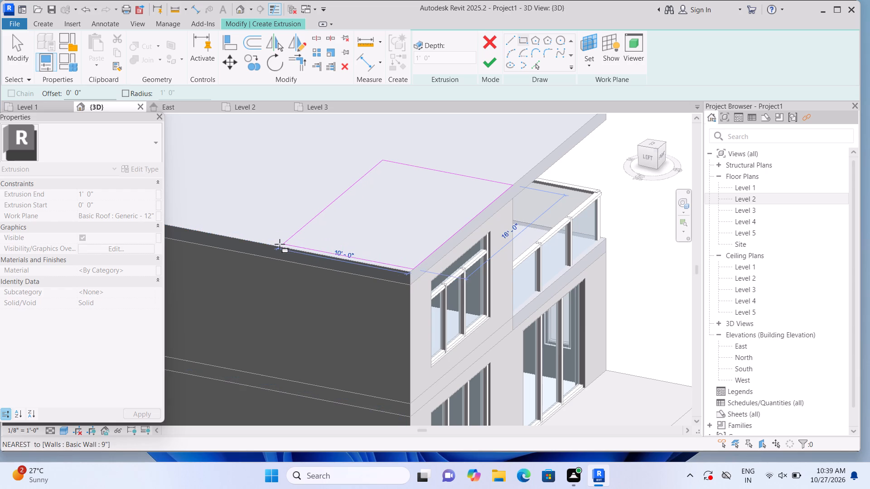
scroll(280, 244, "up", 6)
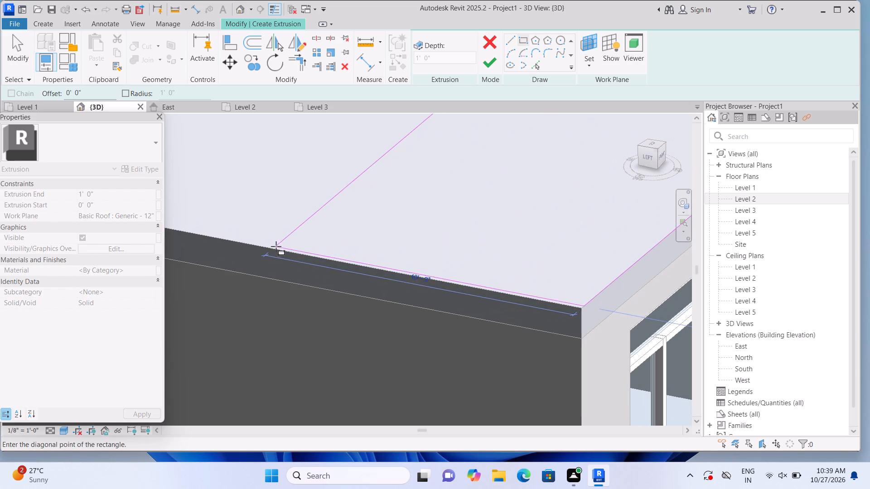
left_click(266, 249)
scroll(266, 249, "down", 7)
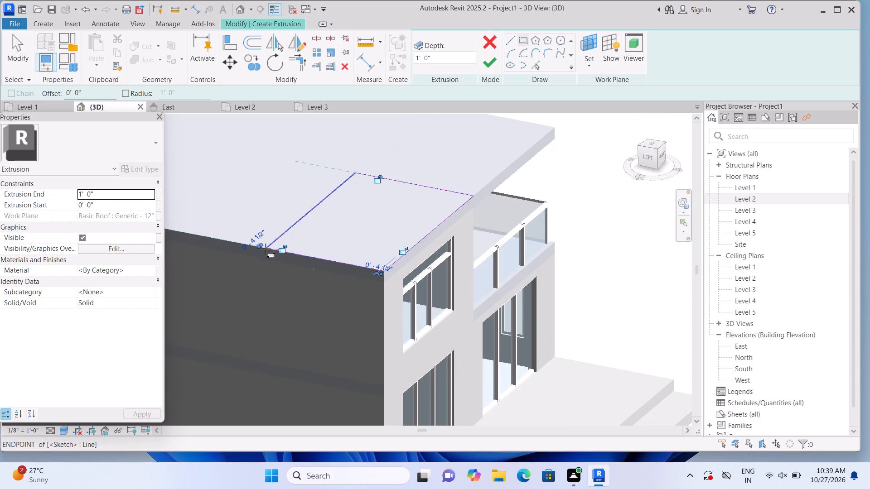
left_click(491, 63)
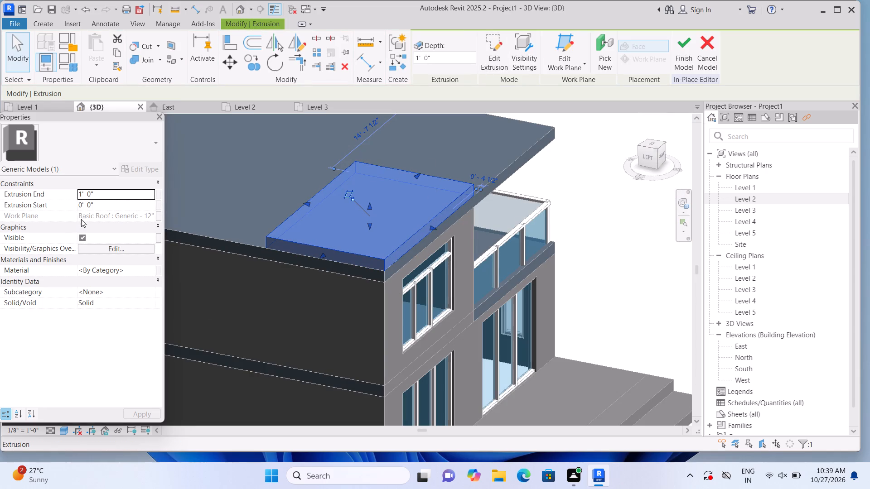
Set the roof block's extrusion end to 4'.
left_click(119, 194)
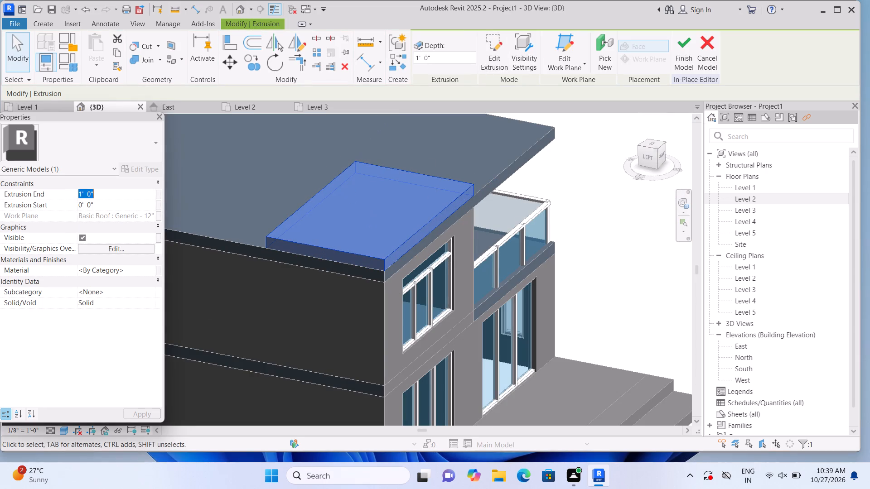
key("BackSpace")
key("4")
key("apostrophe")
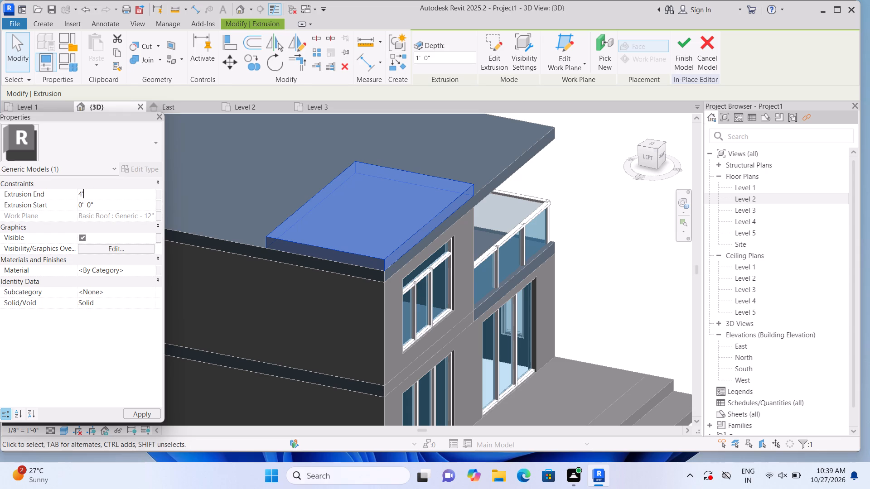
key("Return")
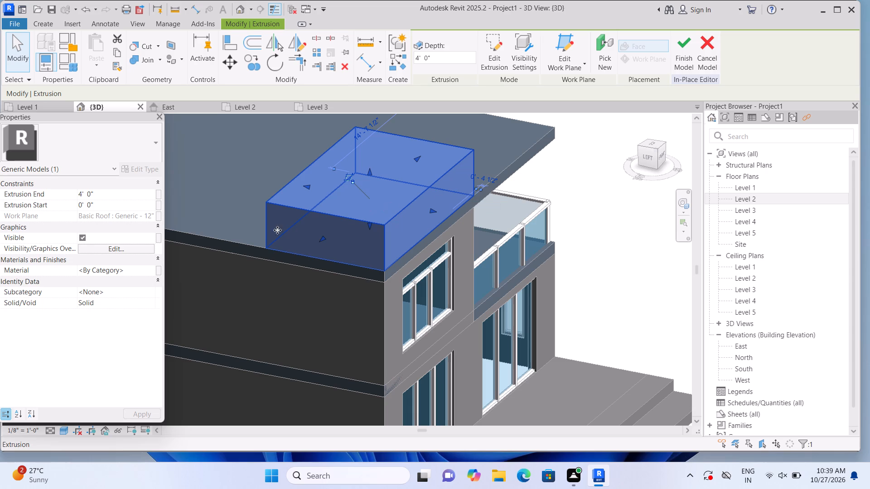
Set the roof block's extrusion end to 6'.
left_click(123, 196)
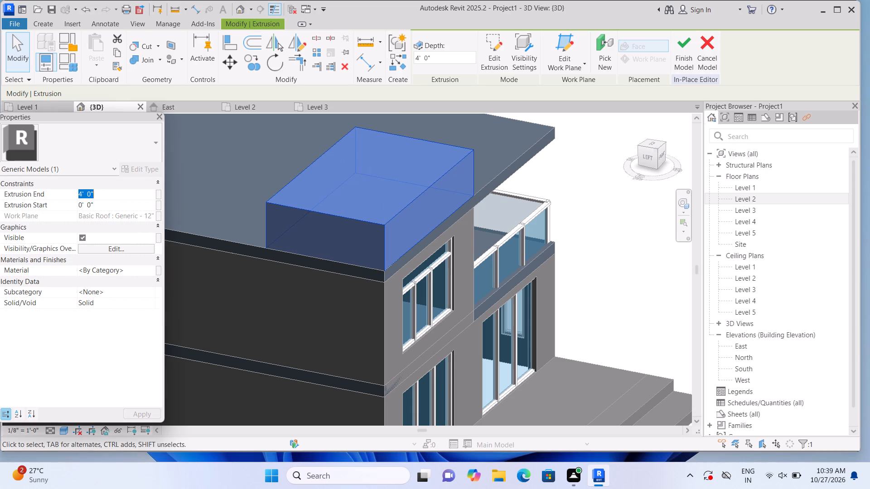
key("BackSpace")
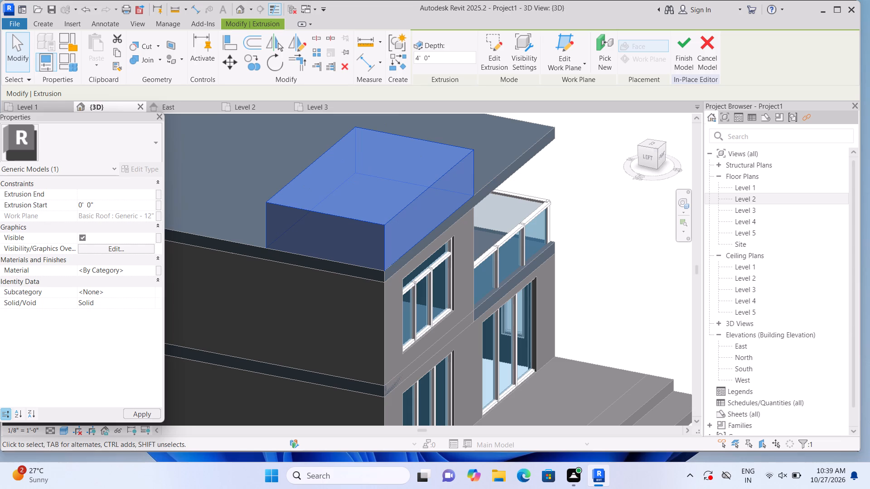
type("6'")
key("Return")
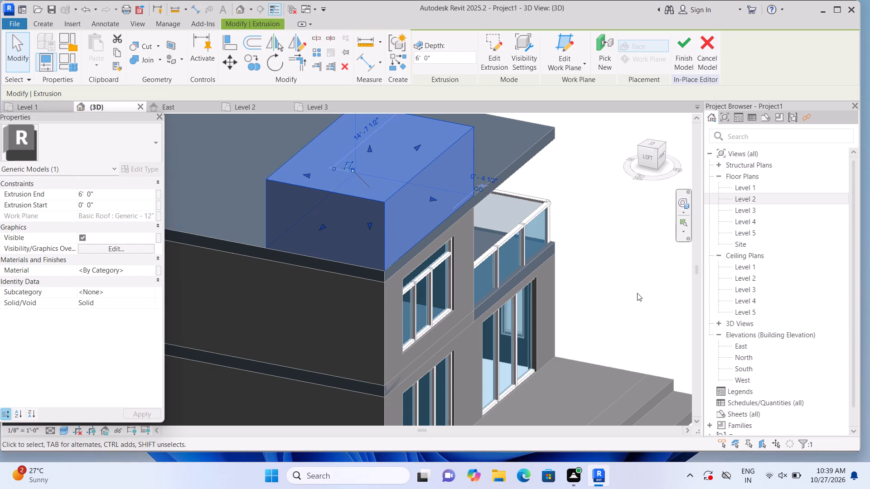
Examine the extruded roof block against the house's front facade in 3D.
middle_click_drag(644, 294, 551, 308, "shift")
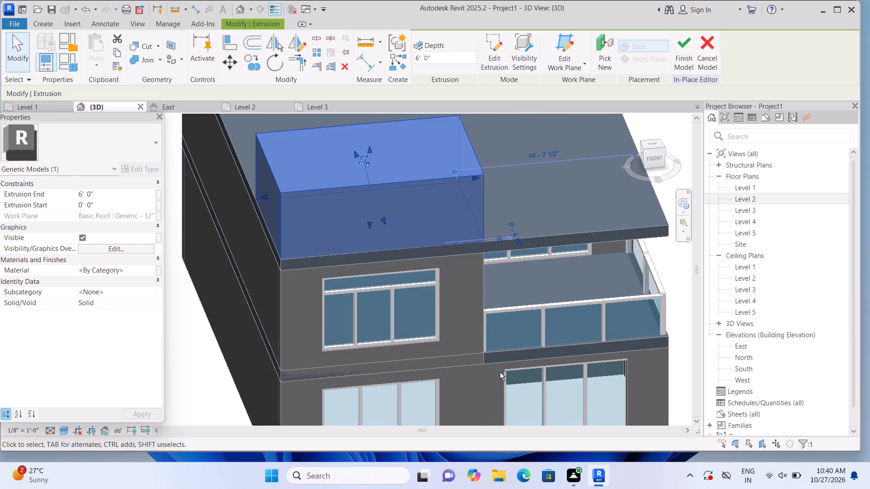
middle_click_drag(498, 368, 479, 305, "shift")
scroll(466, 324, "down", 2)
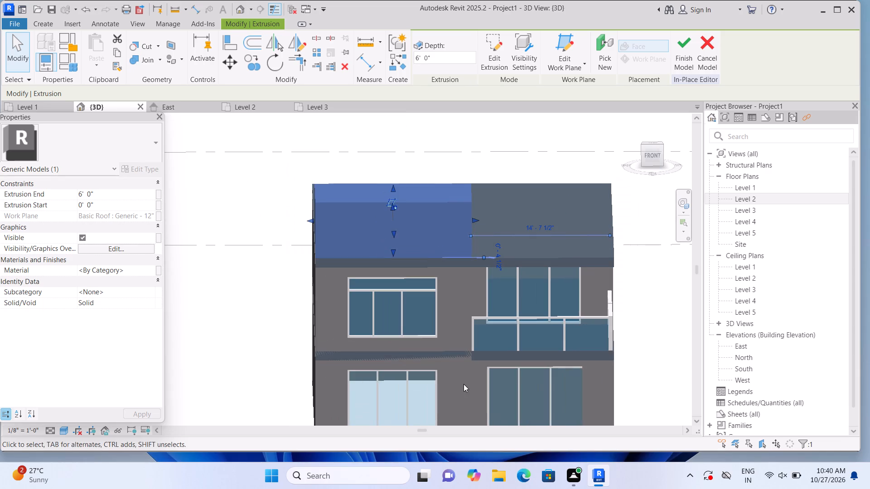
middle_click_drag(464, 383, 442, 288)
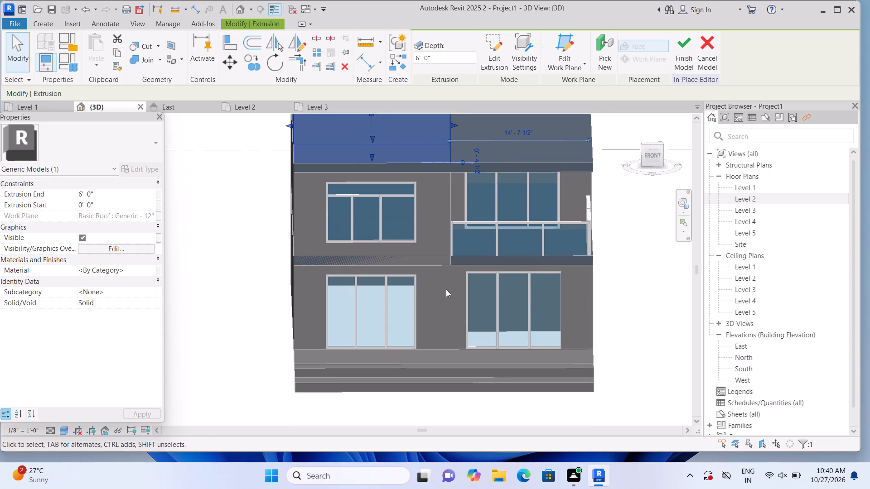
middle_click_drag(253, 314, 258, 402)
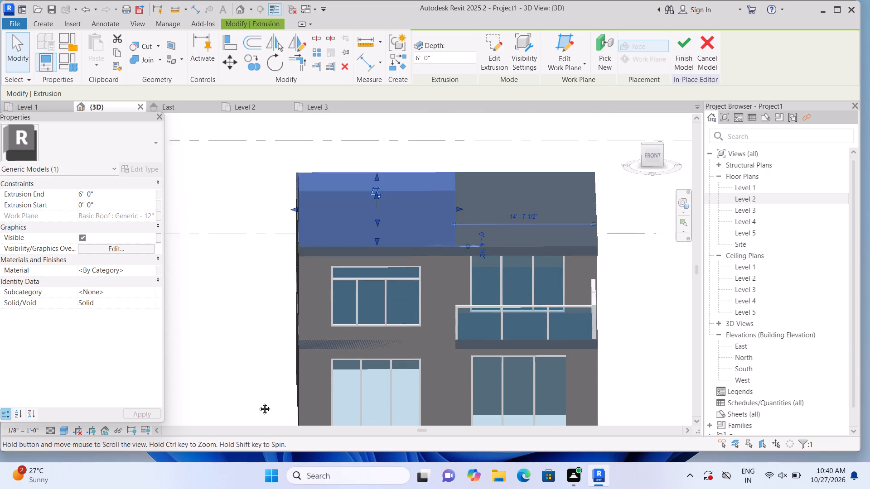
middle_click_drag(258, 402, 256, 399)
left_click(239, 345)
middle_click_drag(239, 345, 232, 291)
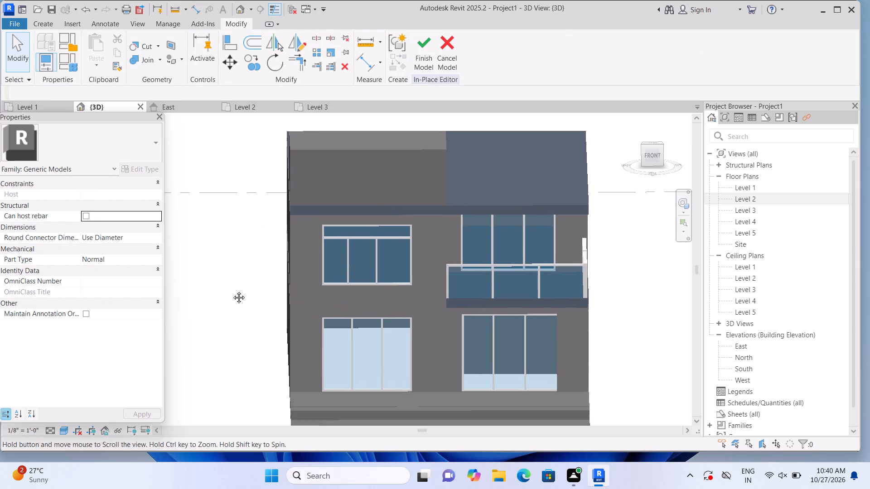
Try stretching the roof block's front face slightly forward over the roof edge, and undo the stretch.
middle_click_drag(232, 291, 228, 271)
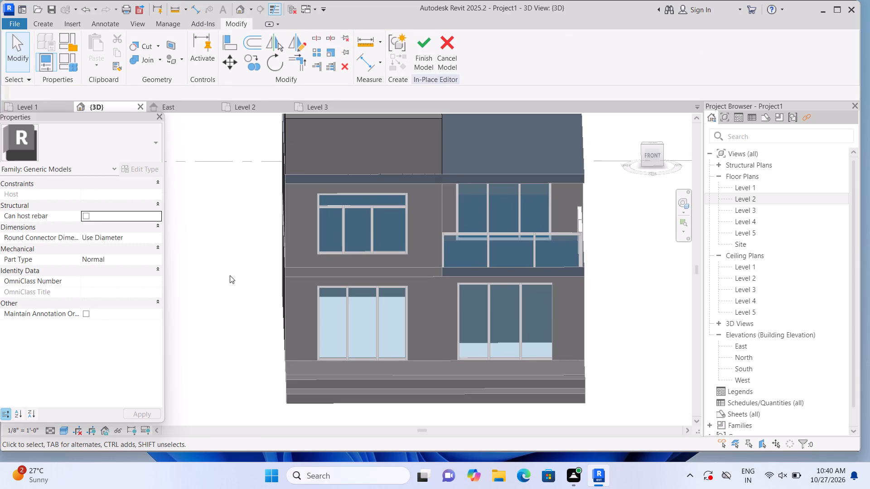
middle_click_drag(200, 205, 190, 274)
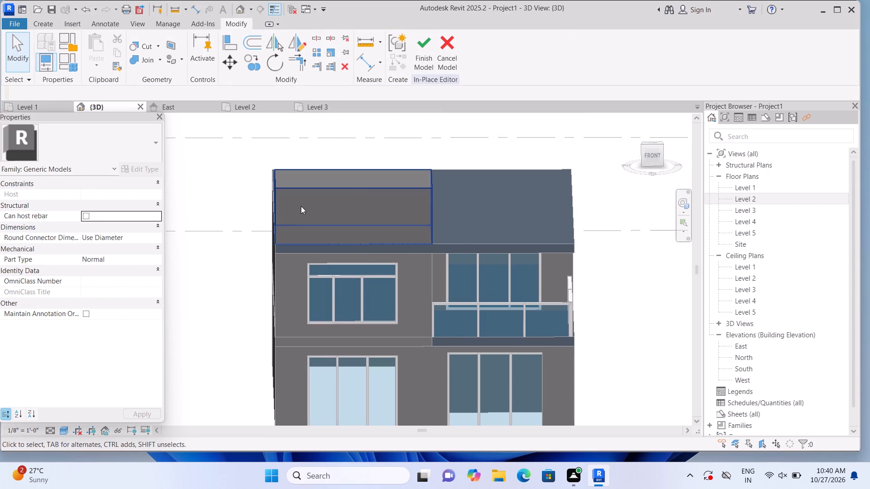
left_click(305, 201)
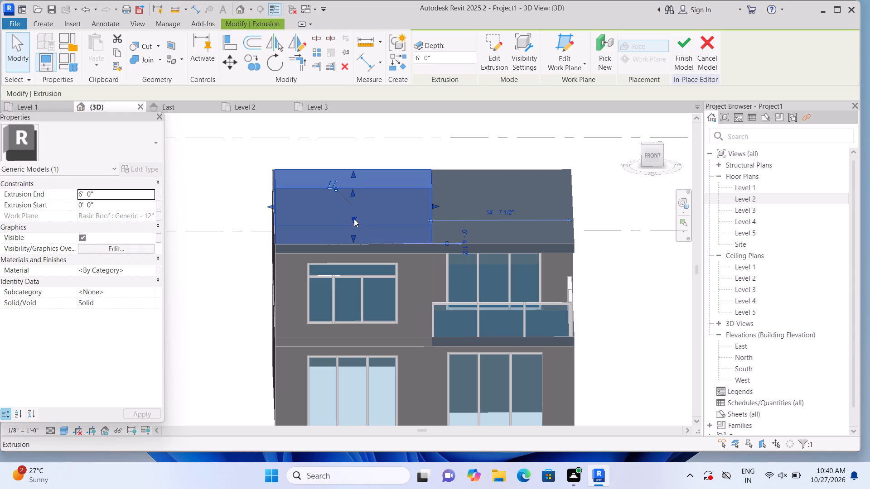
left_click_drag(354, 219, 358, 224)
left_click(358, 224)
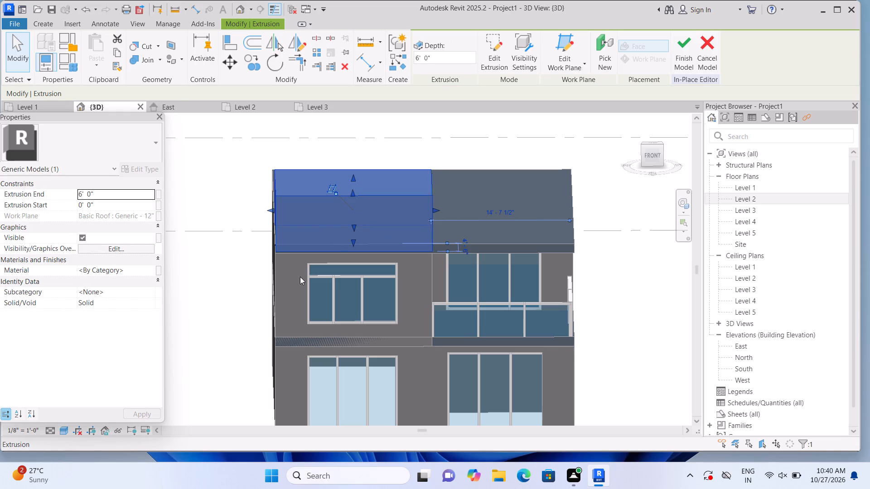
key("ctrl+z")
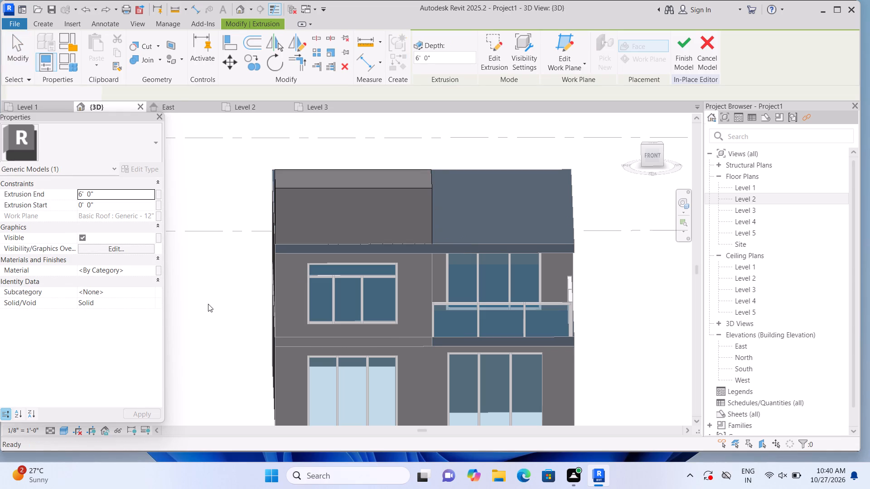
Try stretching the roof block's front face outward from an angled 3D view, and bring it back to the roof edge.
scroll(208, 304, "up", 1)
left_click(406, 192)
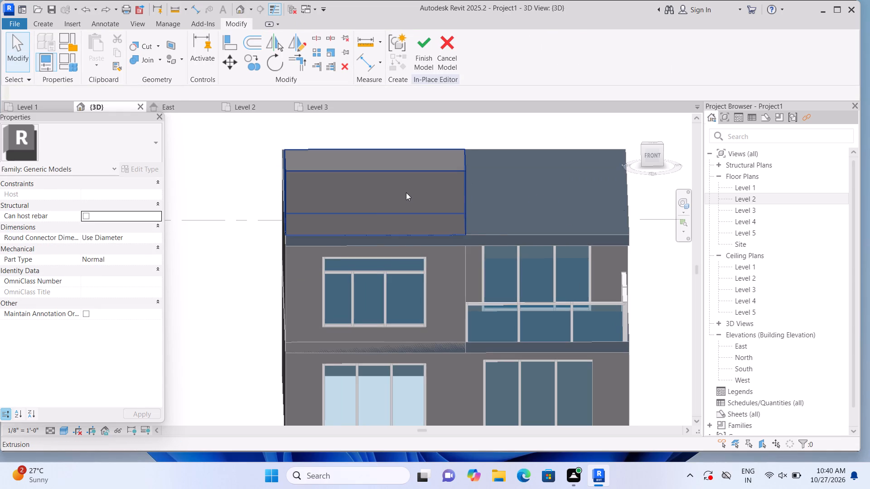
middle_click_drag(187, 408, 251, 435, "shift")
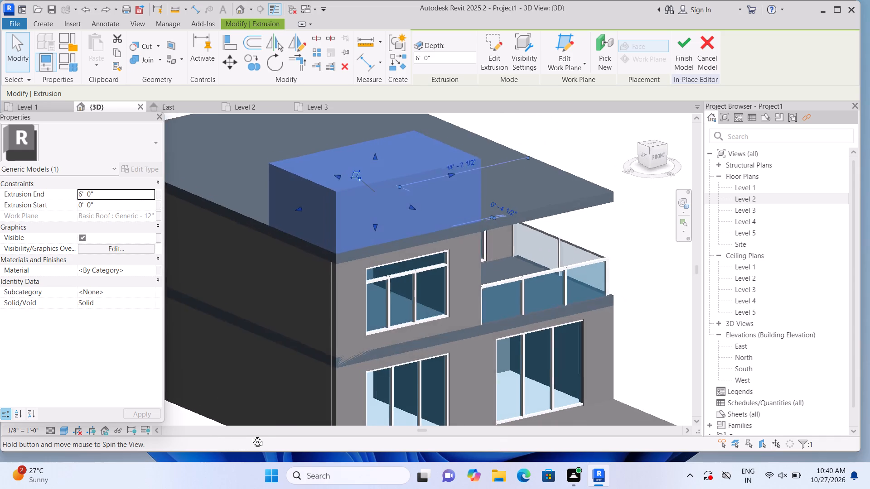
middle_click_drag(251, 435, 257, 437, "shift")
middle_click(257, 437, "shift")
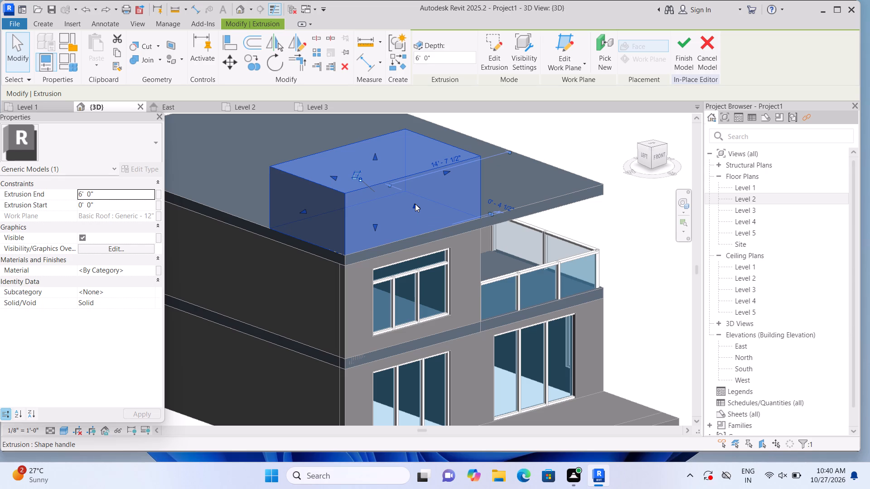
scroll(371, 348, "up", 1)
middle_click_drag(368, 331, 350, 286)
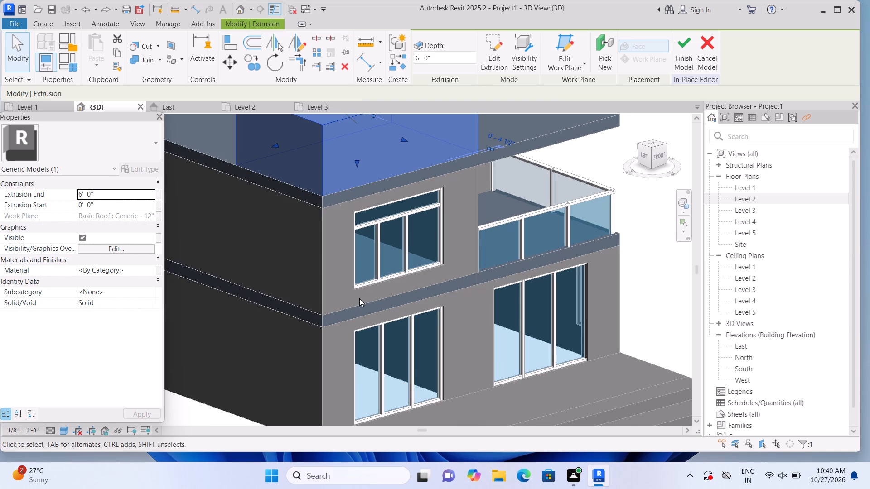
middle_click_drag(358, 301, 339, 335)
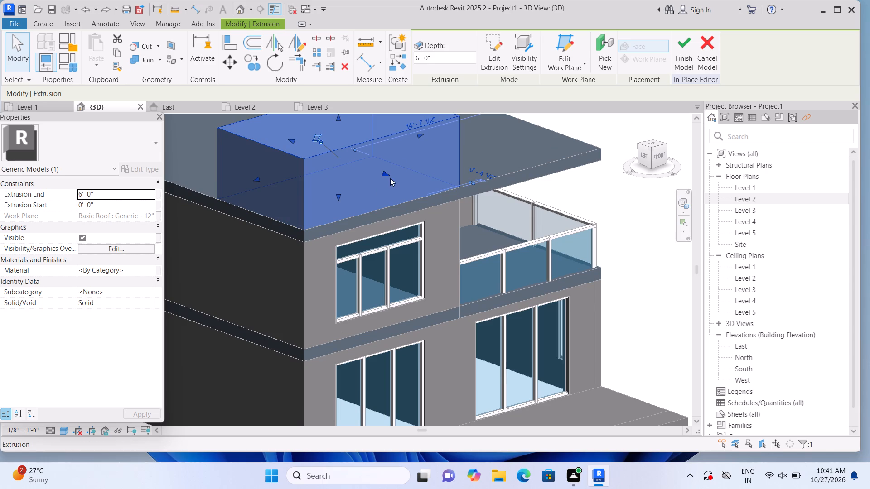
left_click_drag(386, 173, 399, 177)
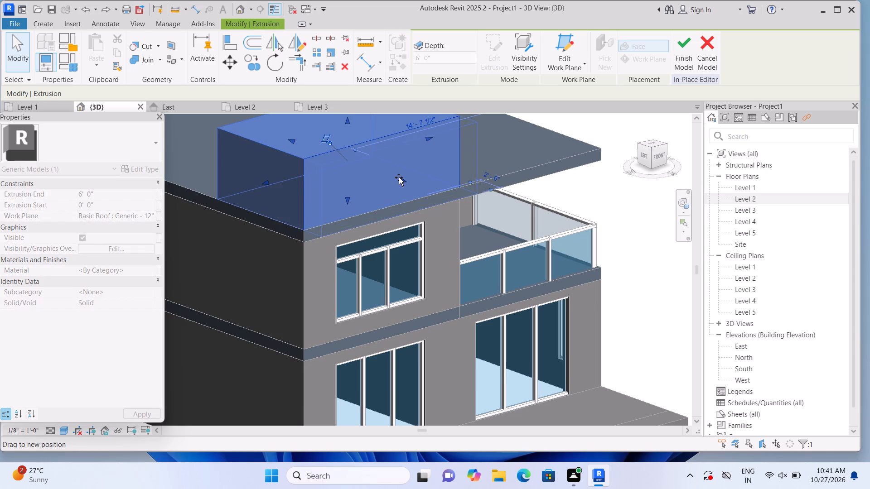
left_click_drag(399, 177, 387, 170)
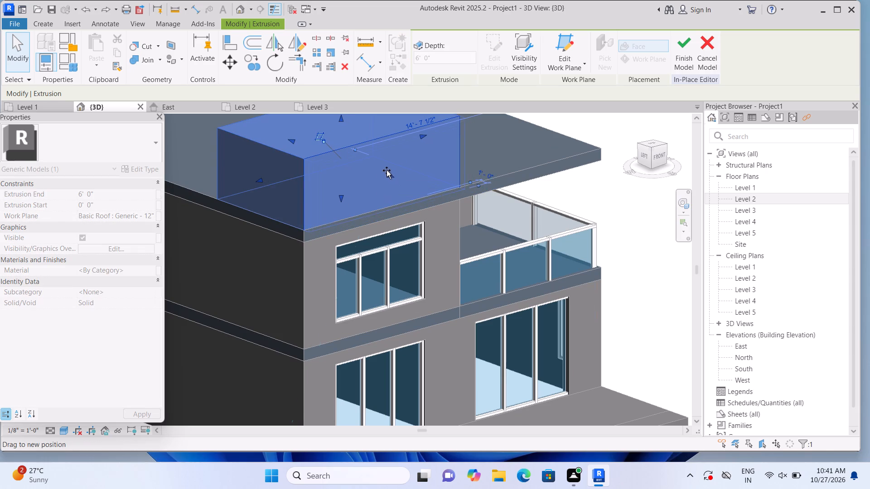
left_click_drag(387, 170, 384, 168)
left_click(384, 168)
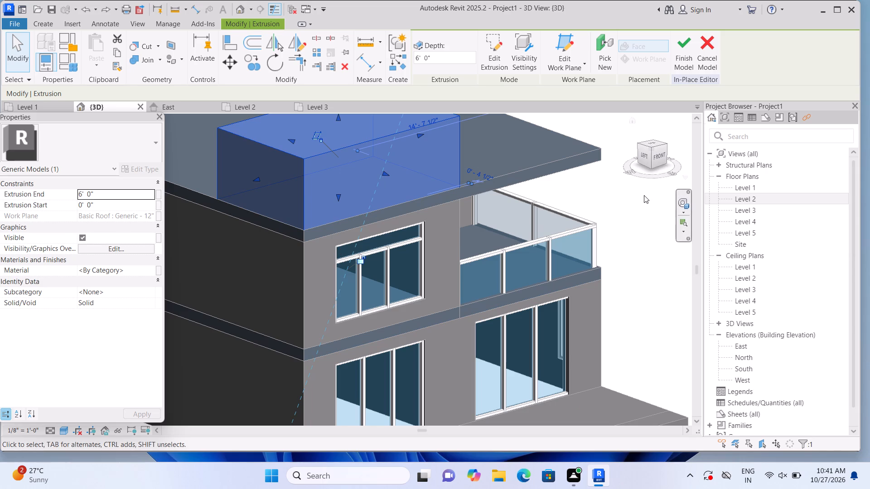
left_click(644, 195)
Start a new extrusion in the in-place model with the roof slab's front edge face as its work plane.
left_click(44, 22)
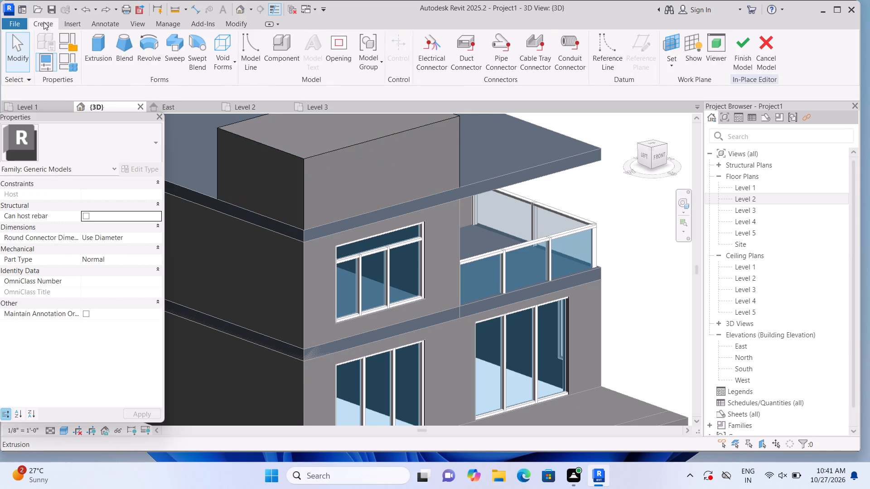
left_click(104, 57)
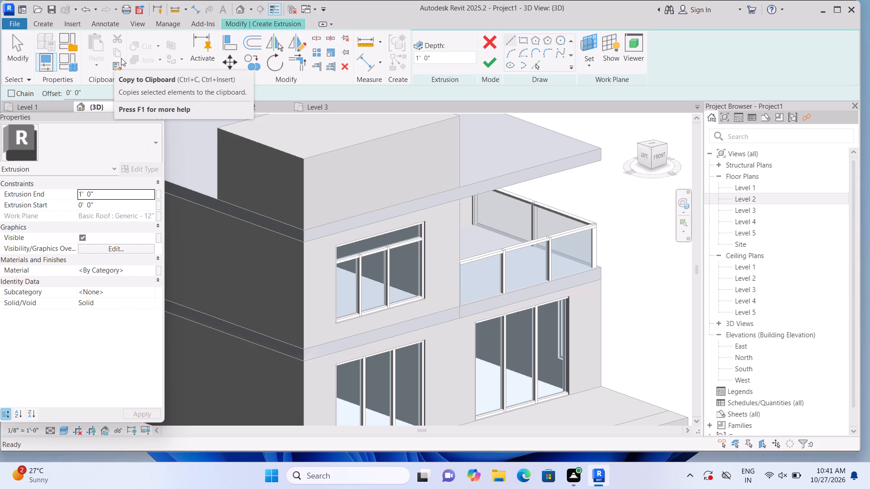
left_click(585, 69)
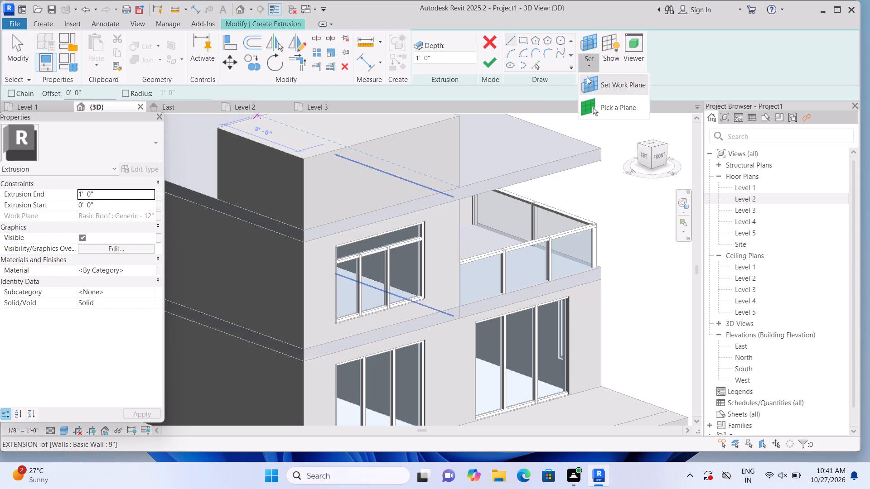
left_click(590, 104)
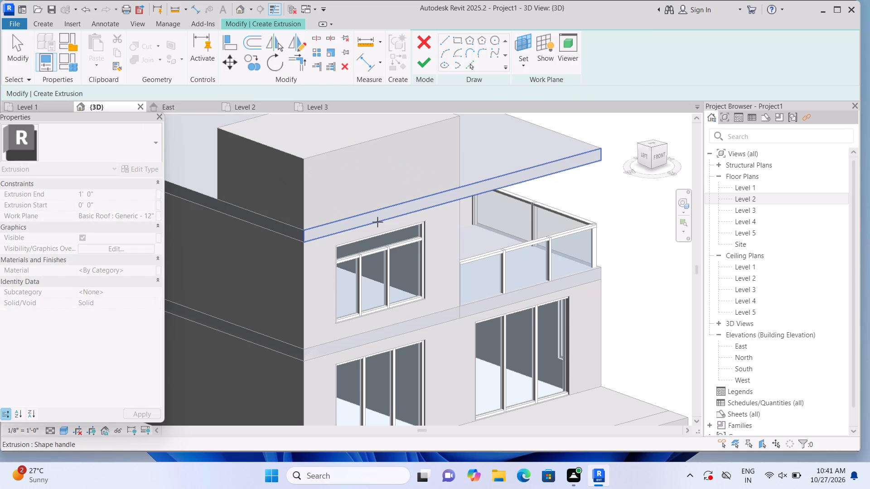
scroll(377, 222, "up", 1)
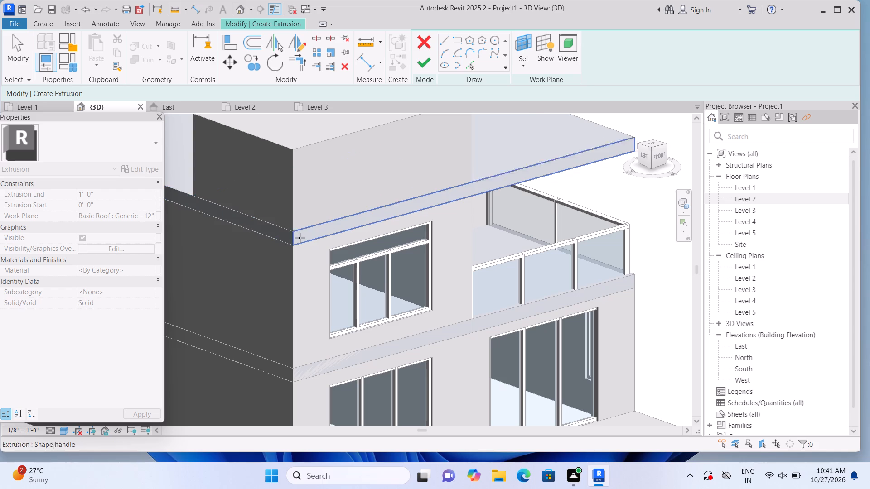
left_click(300, 236)
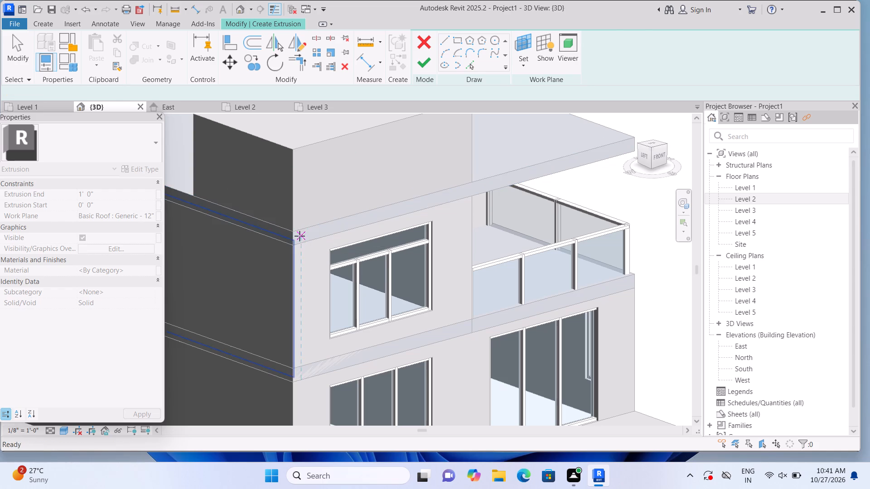
Sketch a rectangle about 16'-6" by 2' from the roof's front corner, above the upper three-pane window, and finish it as a 1' deep extrusion.
left_click(523, 40)
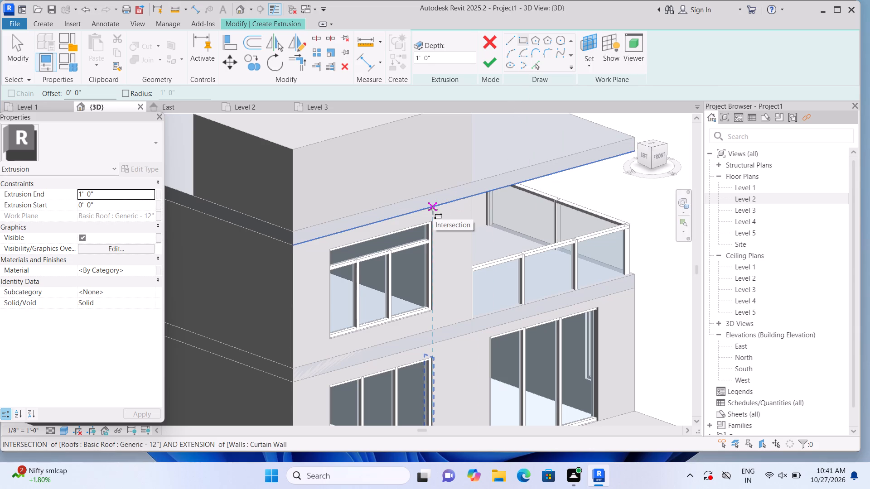
middle_click_drag(323, 243, 313, 201)
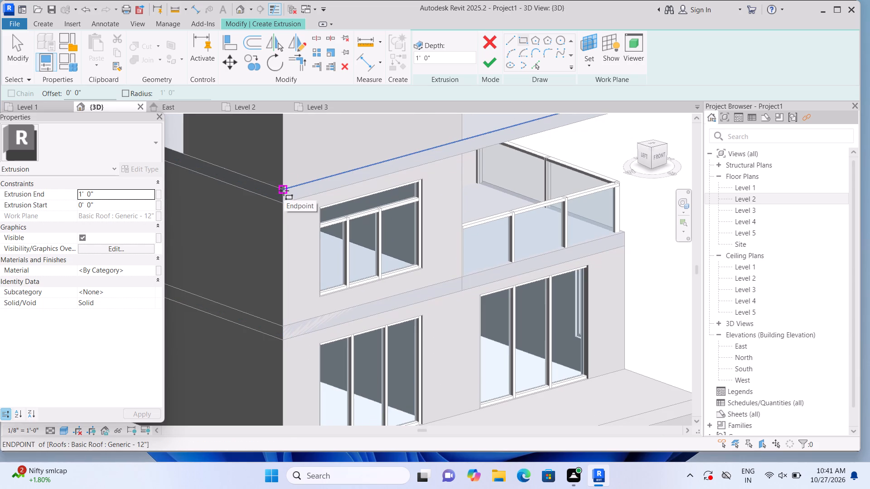
left_click(284, 191)
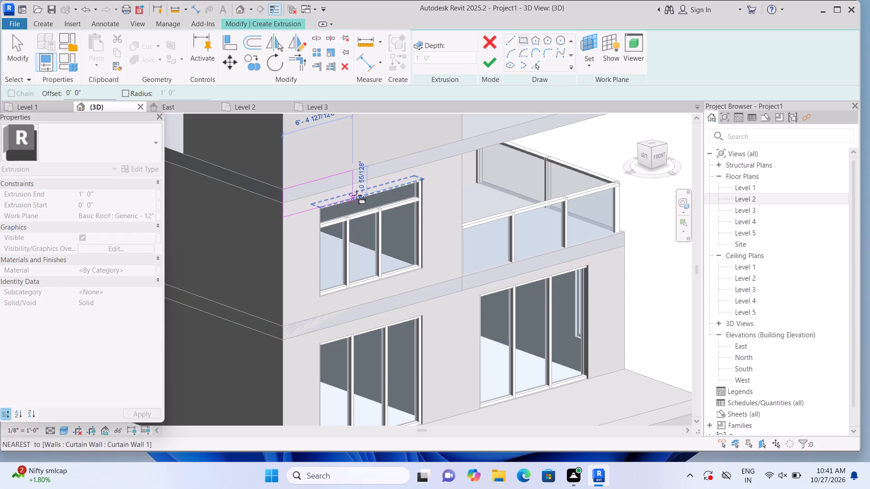
scroll(444, 175, "up", 1)
middle_click_drag(444, 175, 440, 174)
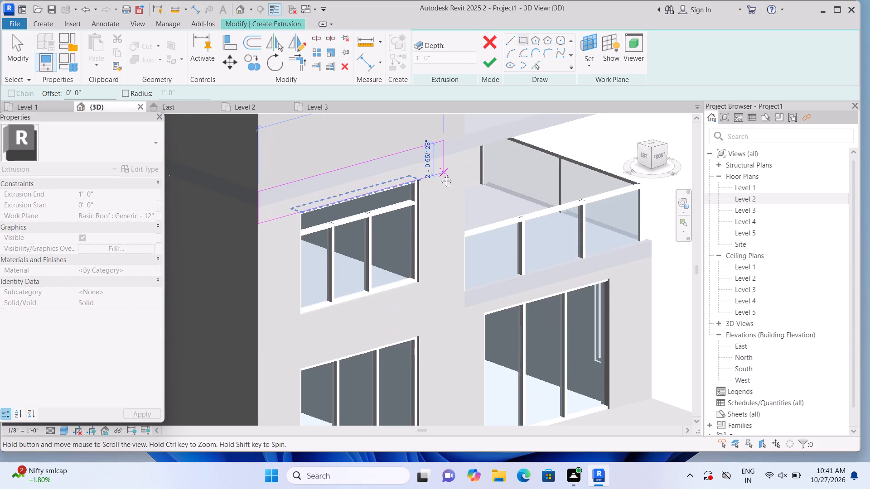
middle_click_drag(440, 174, 408, 147)
scroll(408, 146, "up", 1)
middle_click_drag(413, 151, 445, 202)
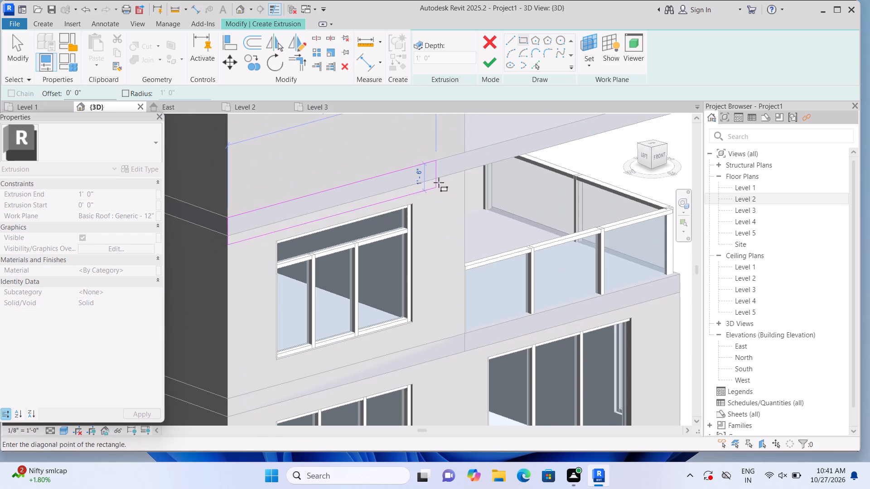
scroll(458, 188, "up", 2)
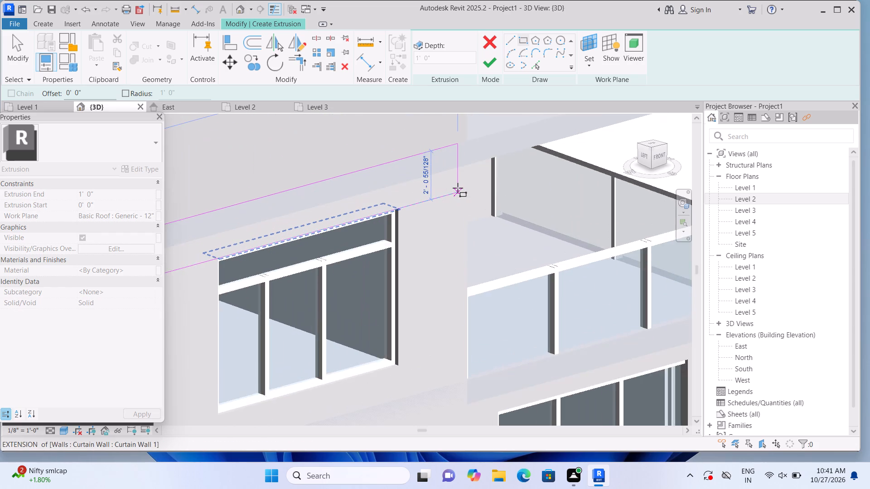
scroll(458, 188, "up", 2)
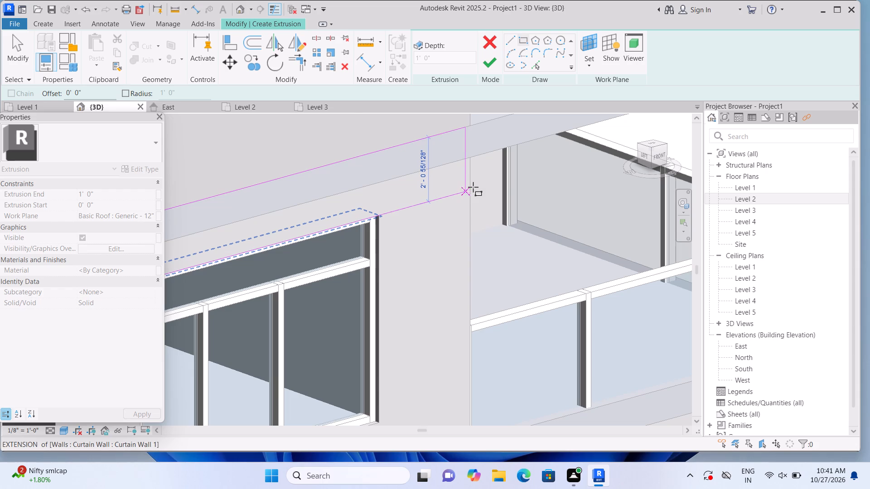
left_click(473, 187)
scroll(474, 187, "down", 2)
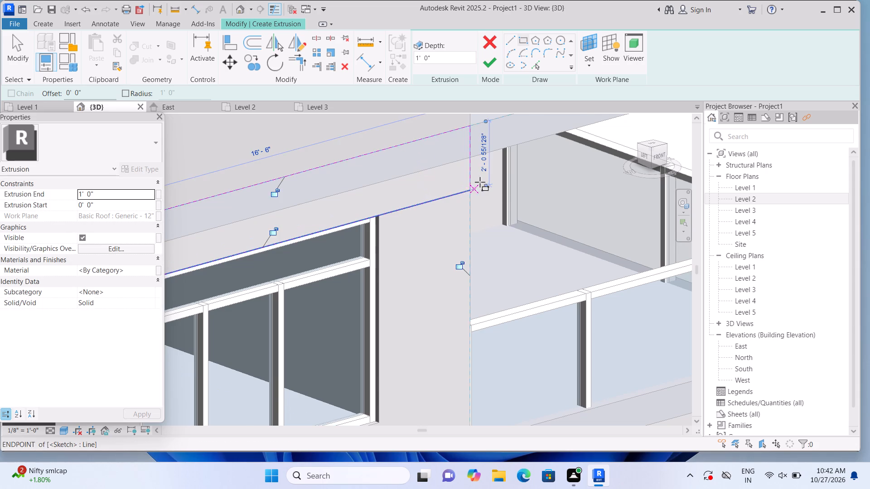
scroll(480, 182, "down", 4)
left_click(490, 67)
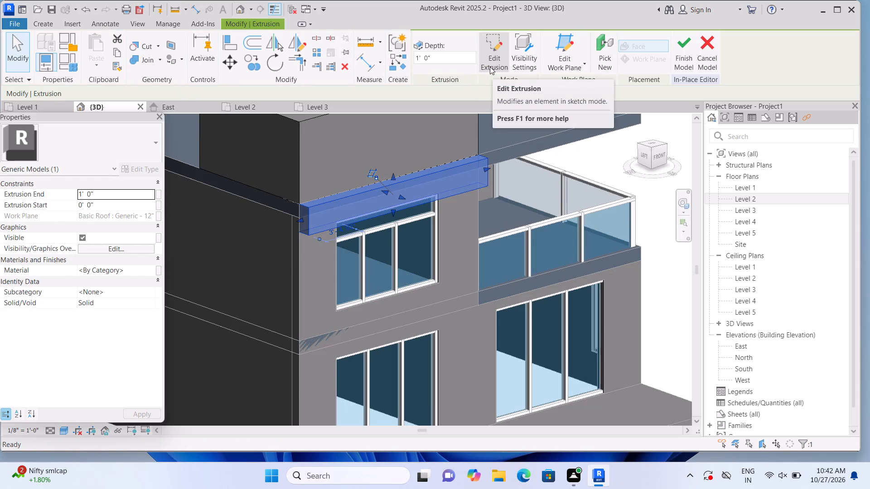
left_click(583, 159)
Stretch the roof block's front face about 1' outward, flush with the front face of the fascia band below it.
middle_click_drag(373, 155, 372, 145)
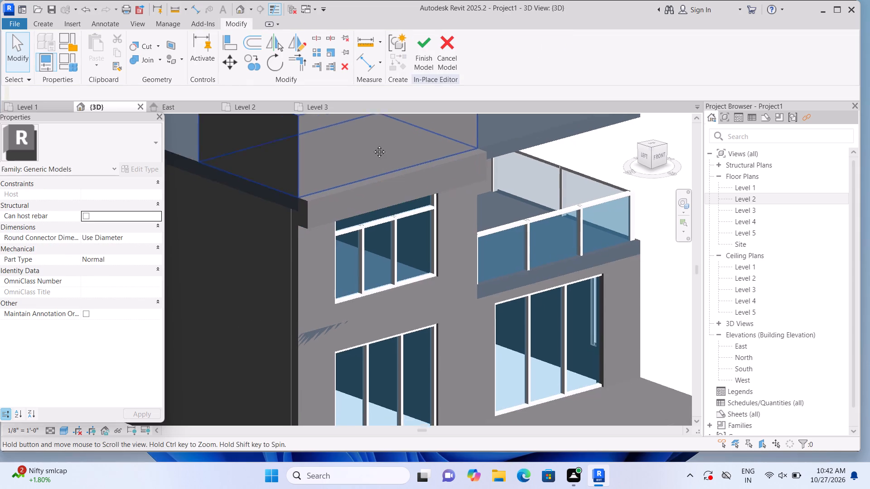
middle_click_drag(372, 145, 368, 140)
scroll(367, 140, "down", 3)
middle_click_drag(363, 157, 350, 182)
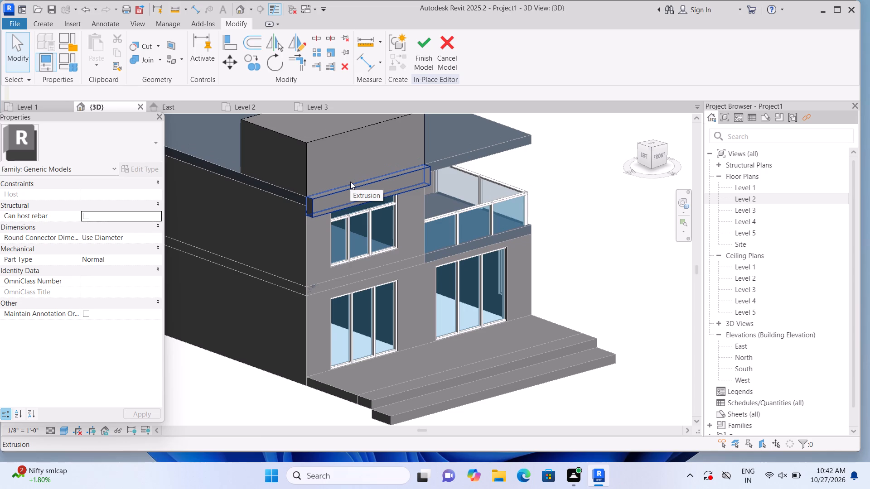
left_click(365, 131)
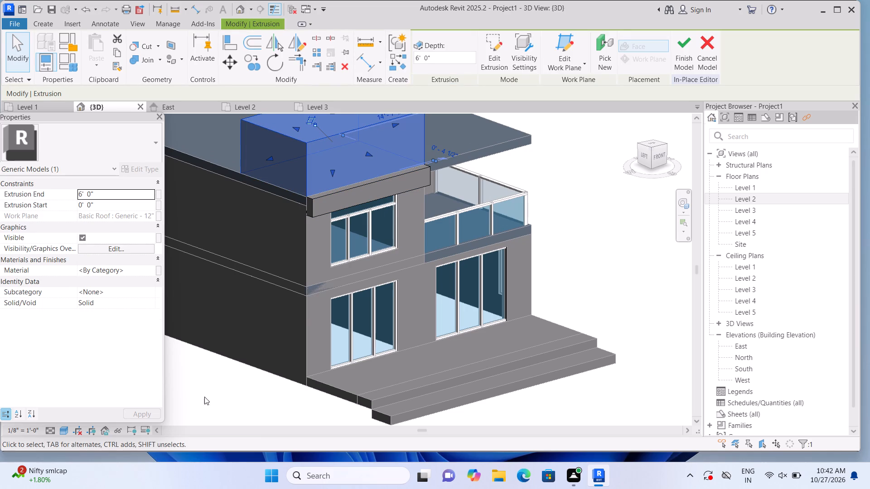
middle_click_drag(221, 402, 240, 418, "shift")
middle_click_drag(227, 375, 226, 411)
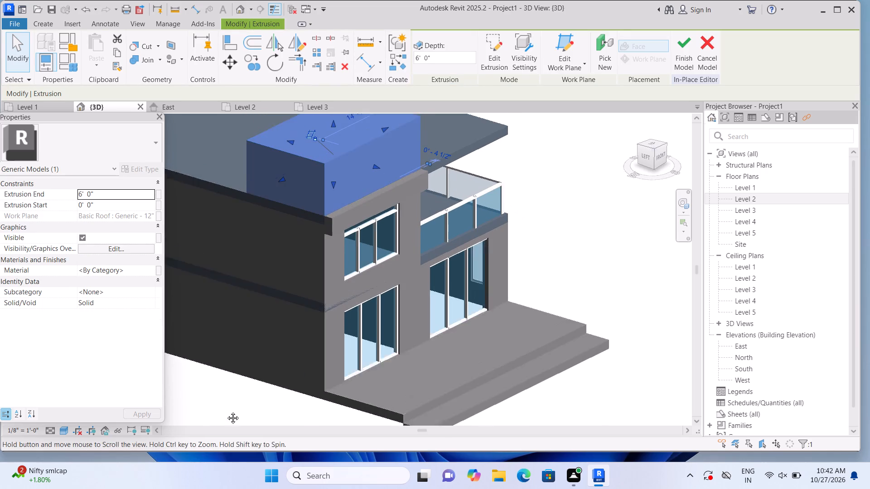
middle_click_drag(226, 411, 221, 432)
scroll(252, 340, "up", 1)
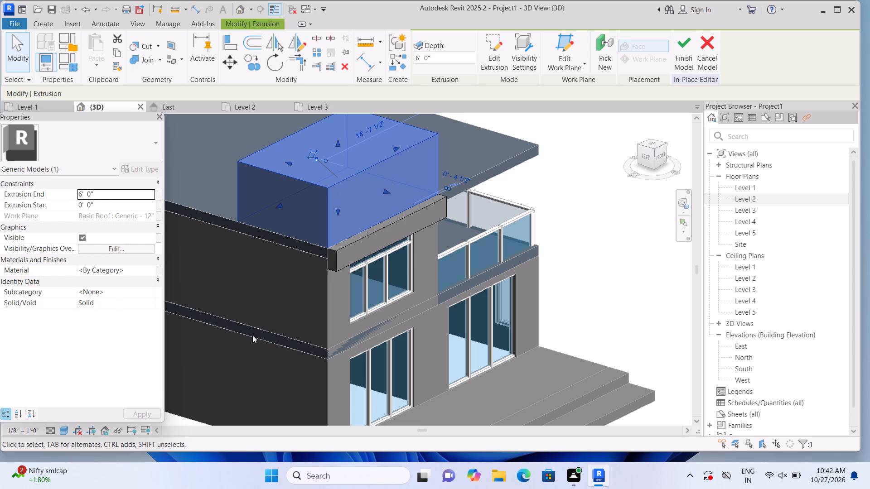
scroll(275, 299, "up", 2)
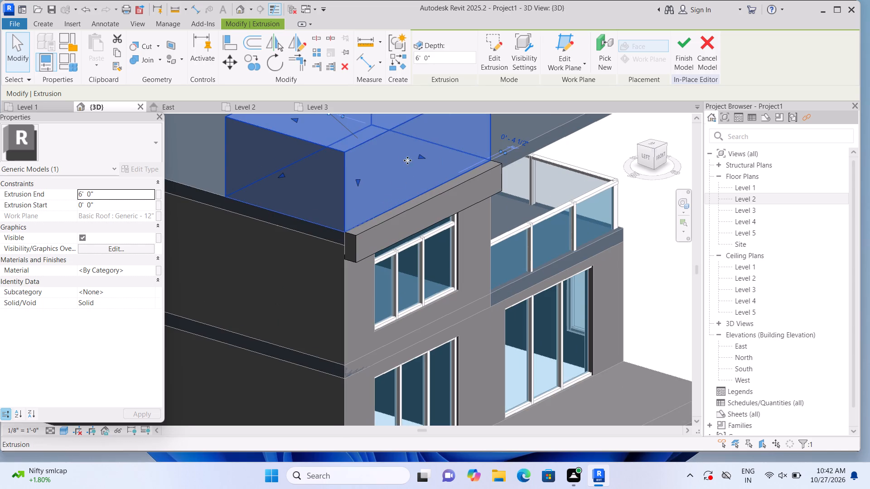
left_click_drag(418, 155, 428, 162)
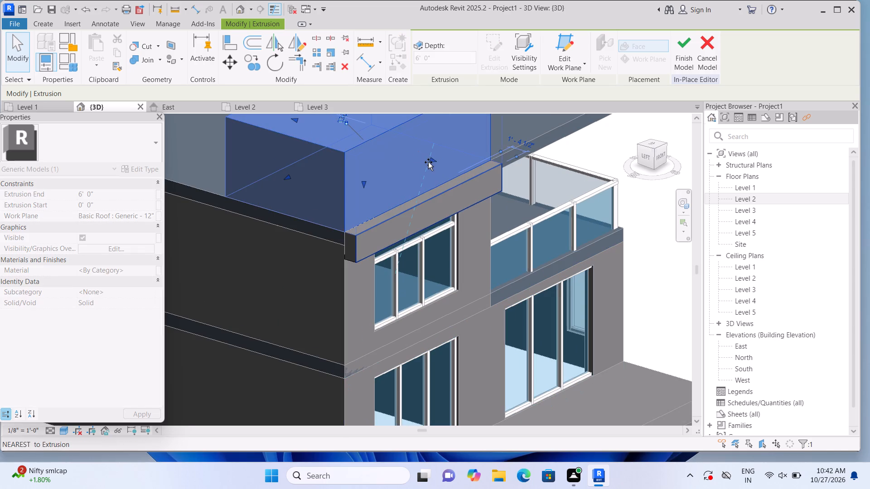
left_click_drag(428, 162, 429, 162)
left_click(429, 162)
left_click(613, 149)
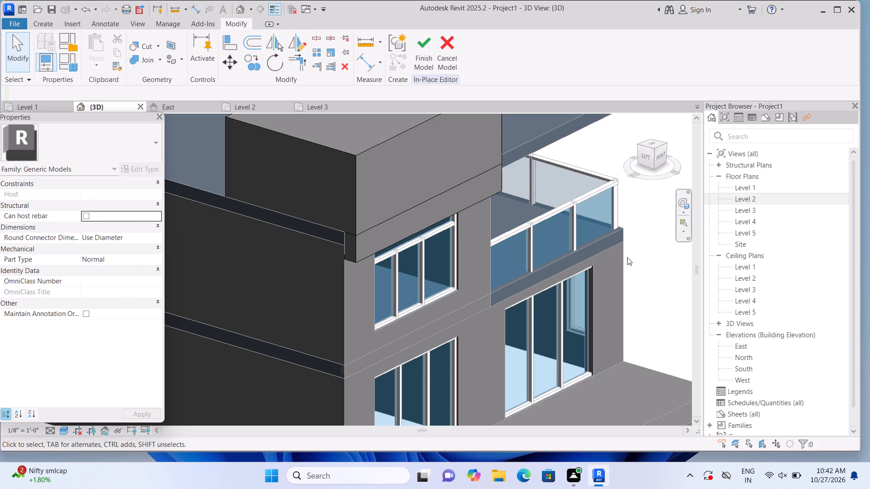
Examine the roof block, fascia band and front wall corner from several angles, including from below.
scroll(657, 270, "down", 1)
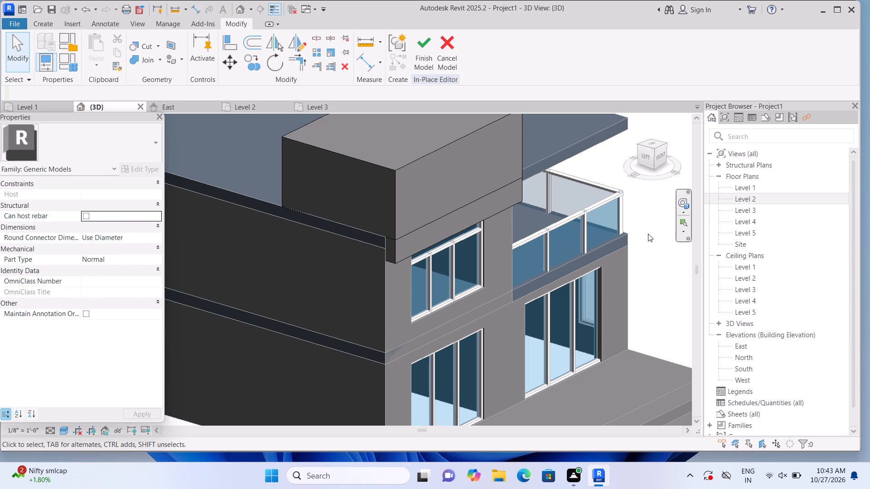
scroll(642, 278, "down", 3)
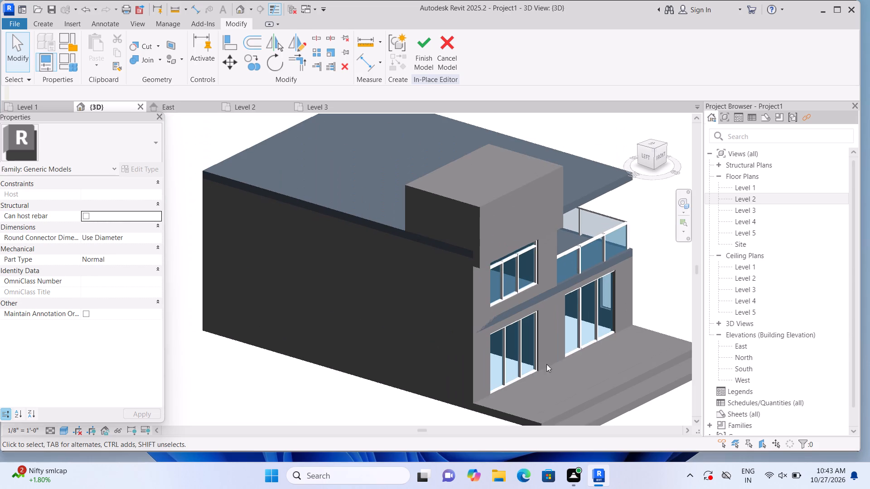
scroll(383, 378, "up", 1)
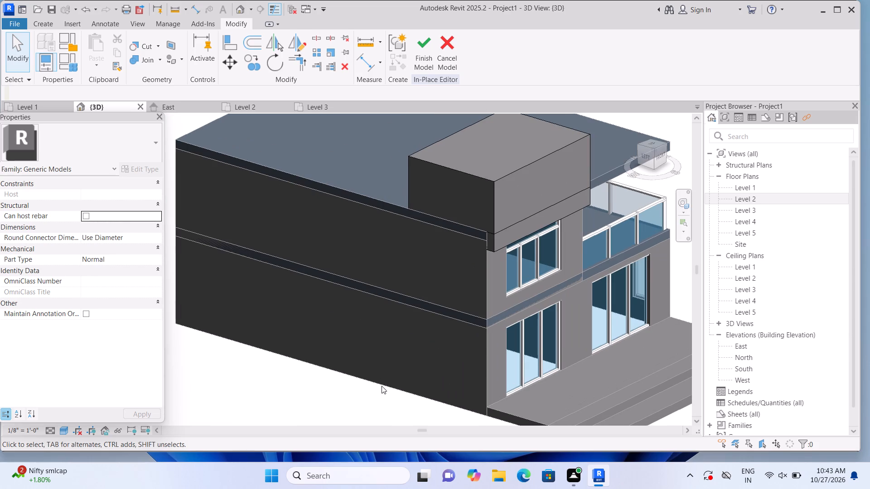
scroll(381, 393, "up", 1)
middle_click_drag(371, 393, 275, 365)
middle_click_drag(276, 397, 273, 353, "shift")
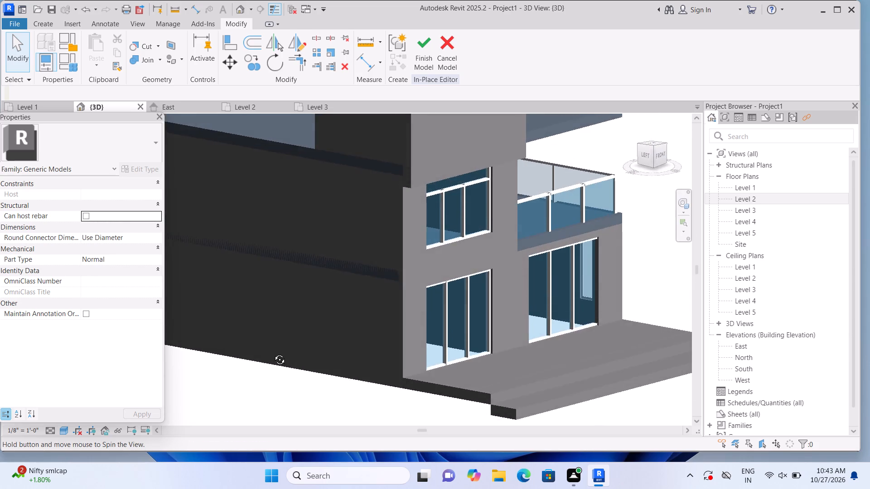
middle_click_drag(273, 353, 270, 355, "shift")
scroll(269, 388, "up", 1)
middle_click_drag(271, 387, 266, 394)
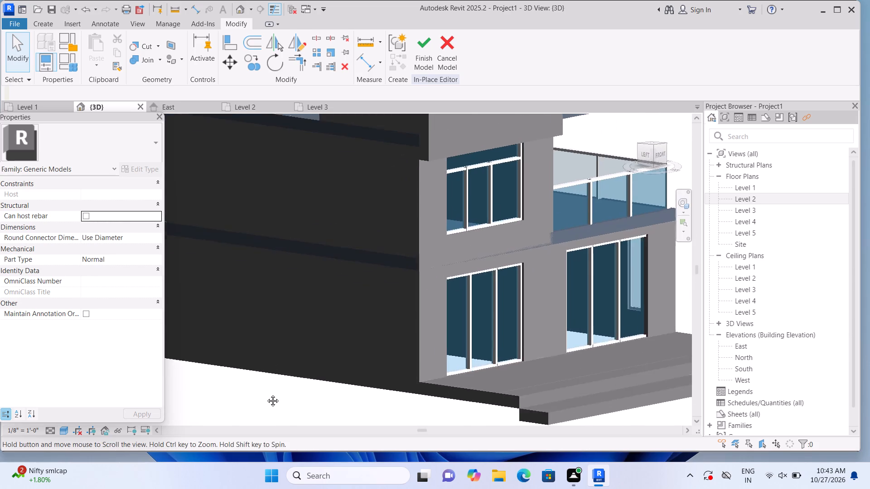
middle_click_drag(266, 394, 208, 435)
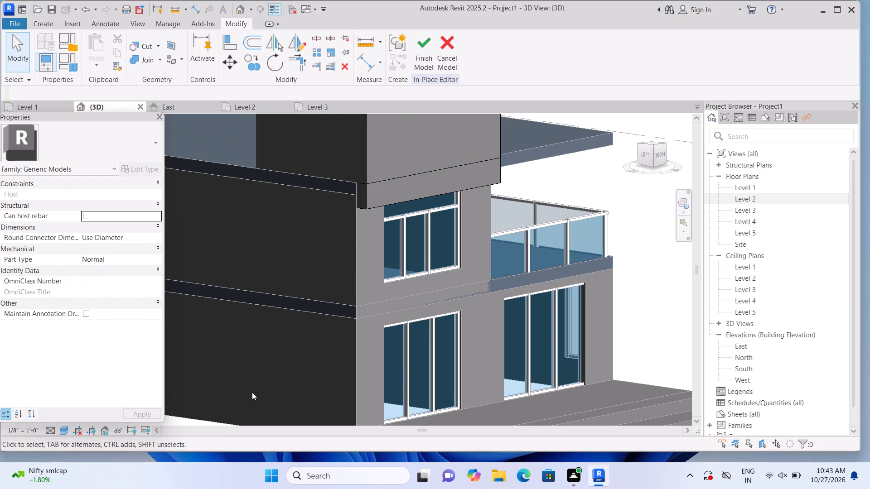
middle_click_drag(253, 392, 255, 330, "shift")
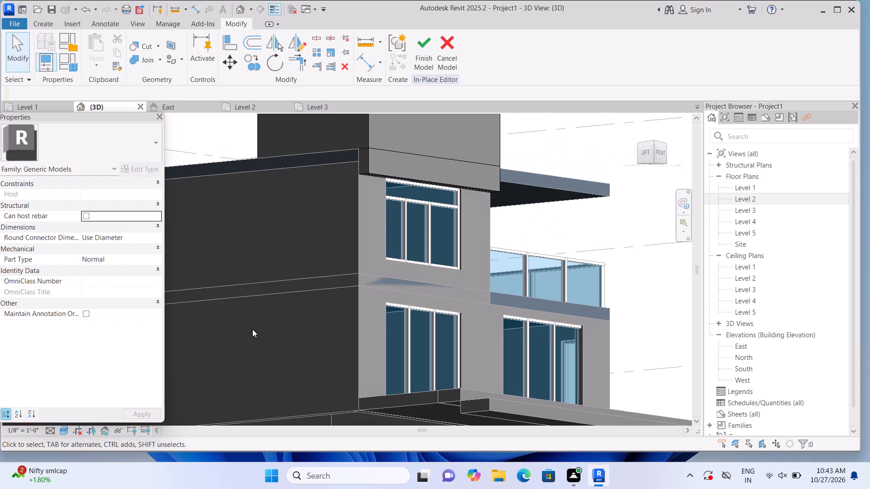
Start a new extrusion in the in-place model with the 9" front wall's outer face as its work plane.
left_click(47, 22)
left_click(101, 49)
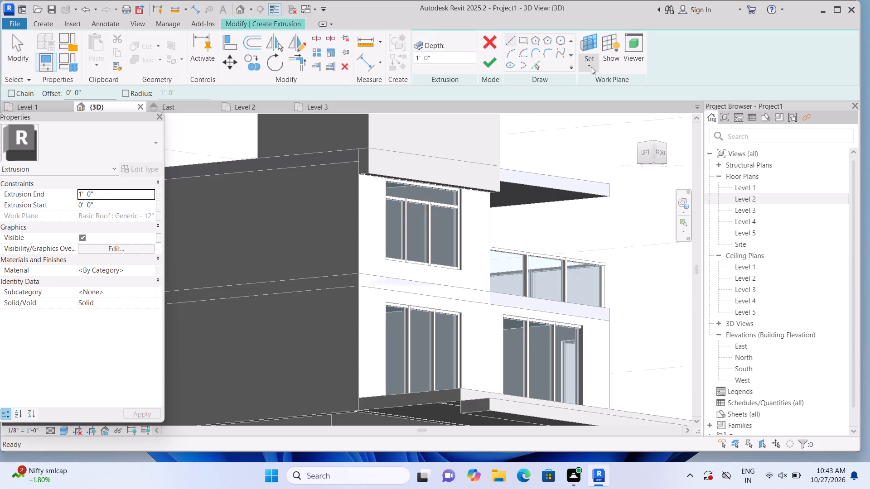
left_click(591, 67)
left_click(599, 109)
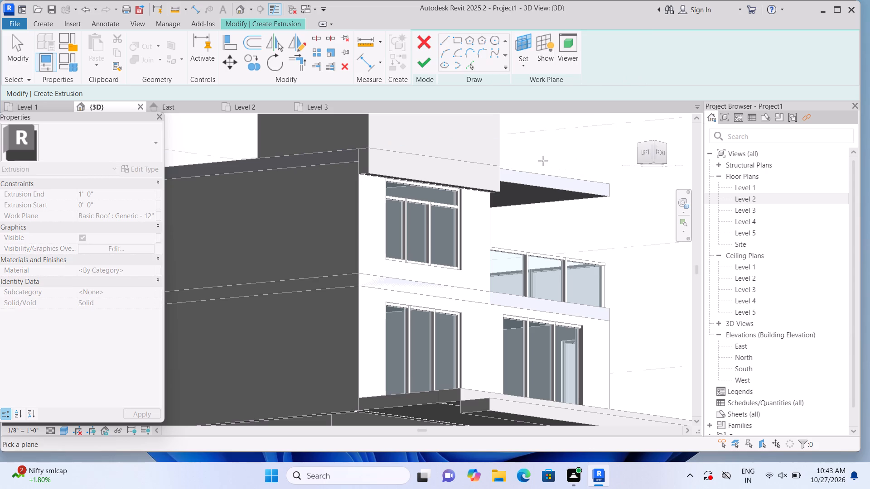
middle_click(536, 206)
middle_click_drag(545, 144, 547, 179)
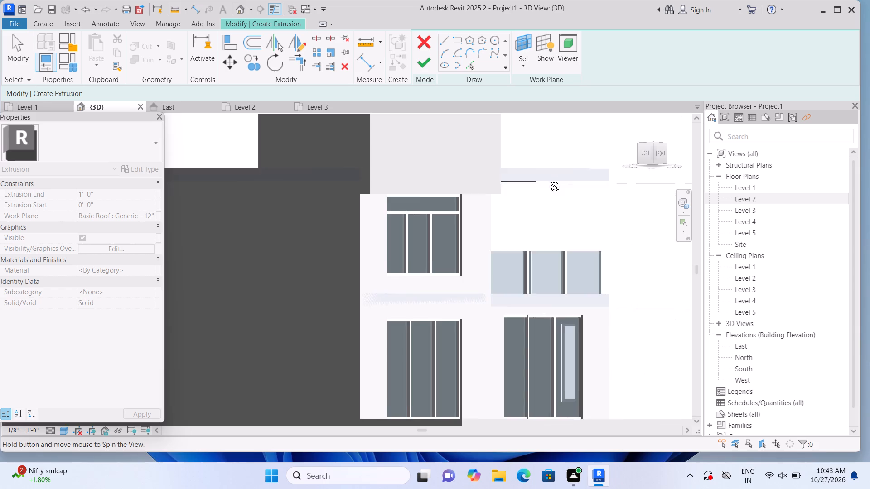
middle_click_drag(547, 179, 544, 211)
scroll(538, 204, "up", 1)
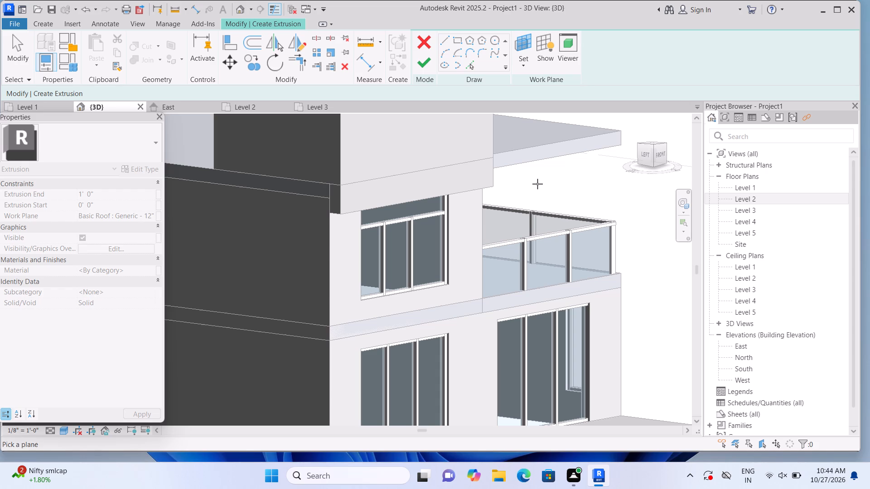
scroll(535, 181, "up", 1)
scroll(518, 222, "up", 2)
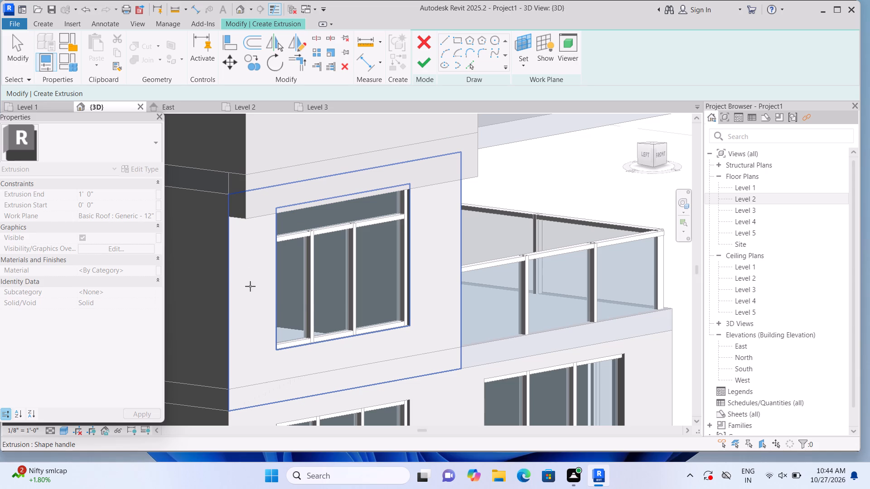
middle_click_drag(247, 290, 254, 258, "shift")
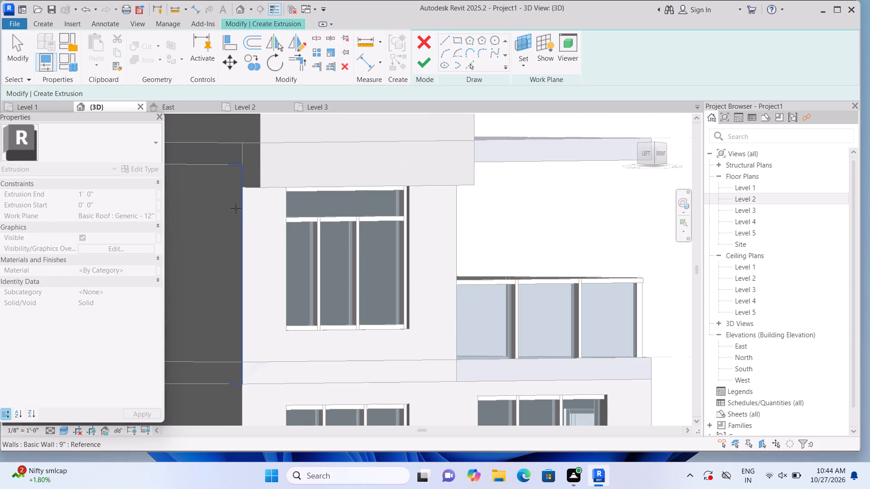
scroll(236, 208, "up", 1)
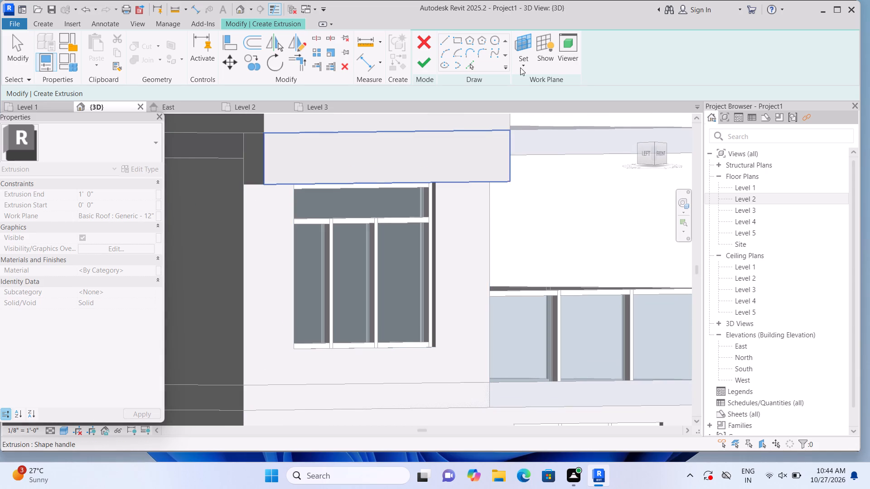
left_click(520, 65)
left_click(533, 107)
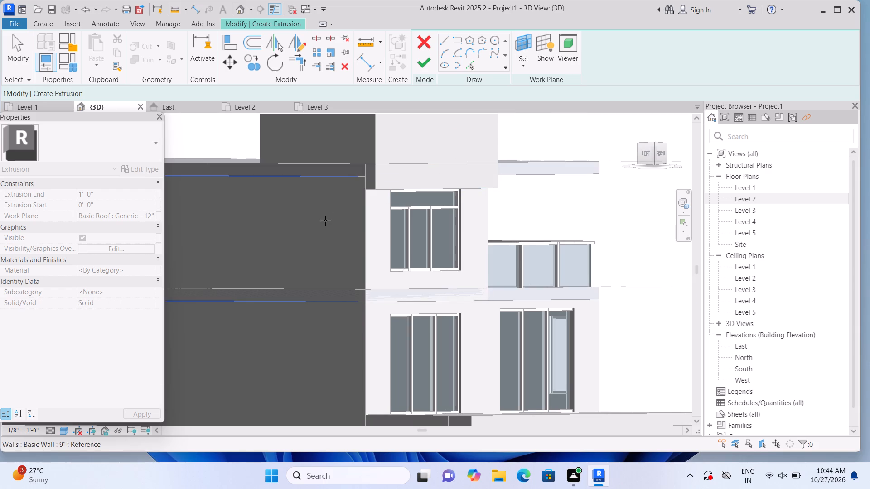
left_click(383, 232)
Sketch a rectangle about 3'-4 1/2" by 18' from the wall corner under the fascia band to the lower three-pane window's near bottom corner.
middle_click_drag(377, 234, 349, 215)
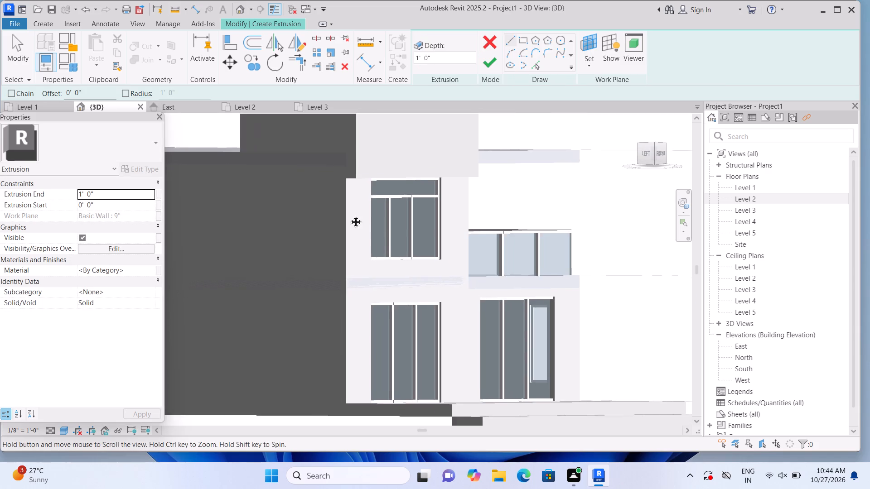
middle_click_drag(349, 215, 332, 190)
scroll(330, 190, "up", 2)
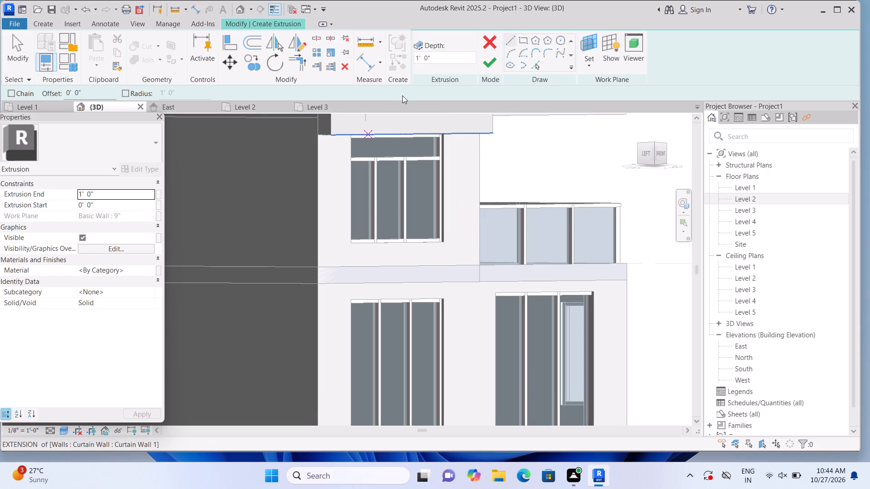
left_click(523, 43)
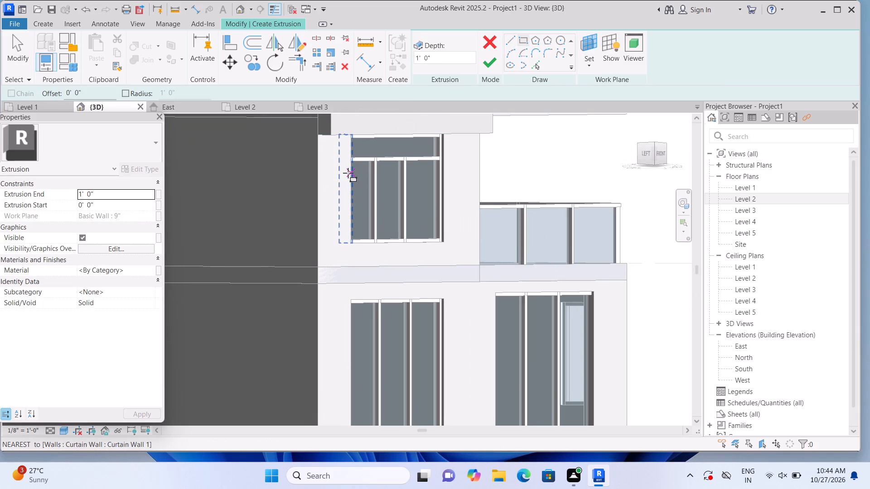
scroll(335, 169, "up", 1)
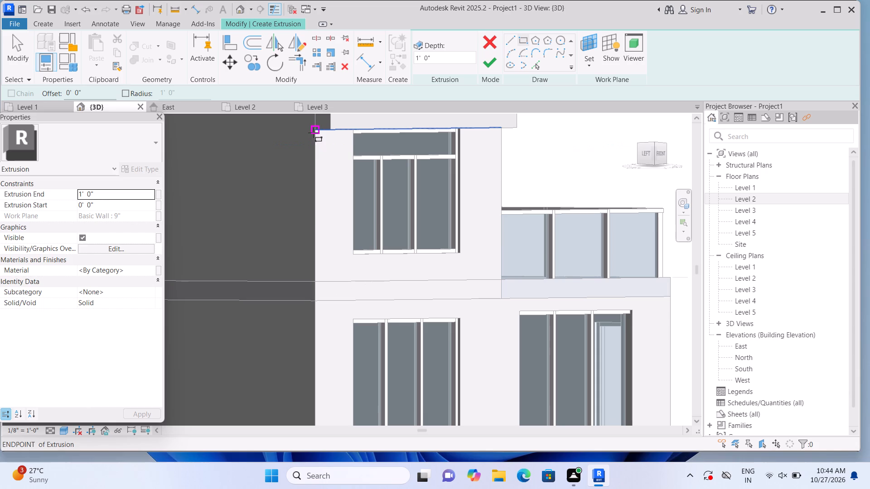
left_click(312, 131)
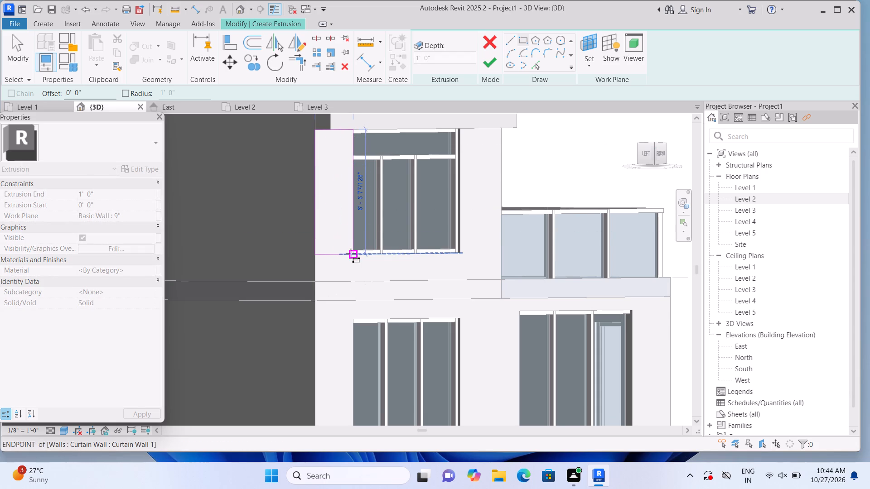
middle_click_drag(349, 256, 326, 260, "shift")
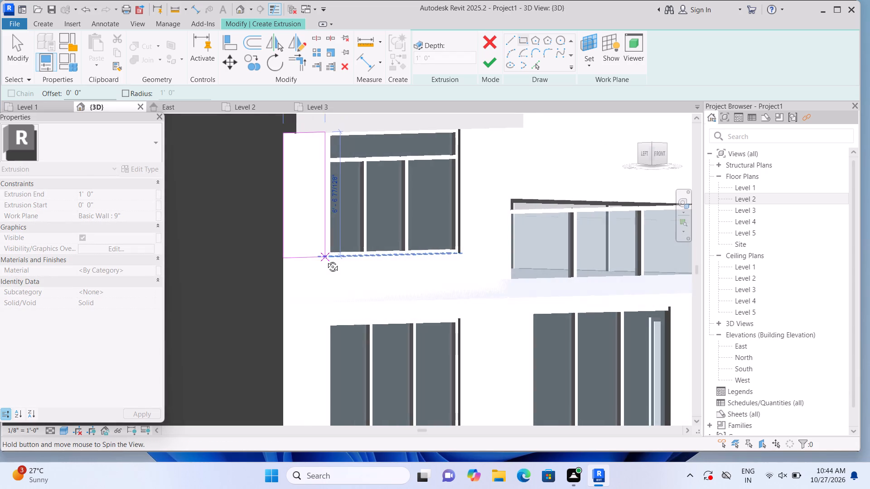
middle_click_drag(326, 260, 322, 259, "shift")
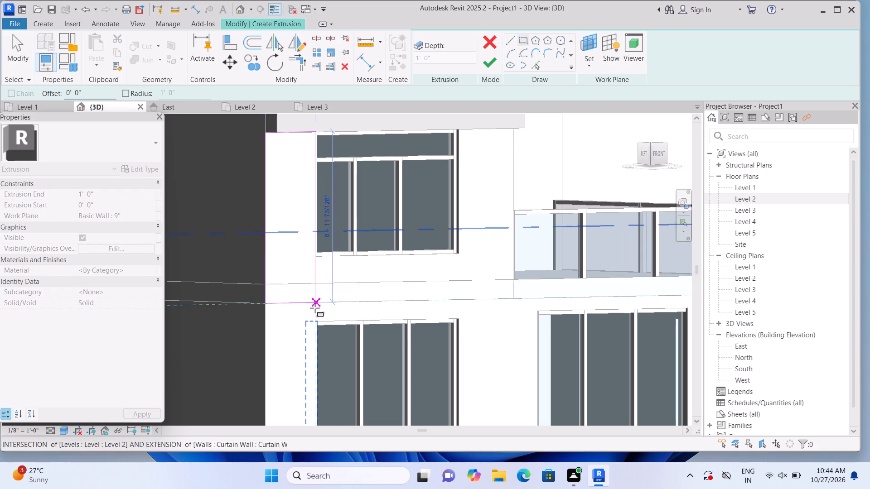
middle_click_drag(310, 341, 308, 226)
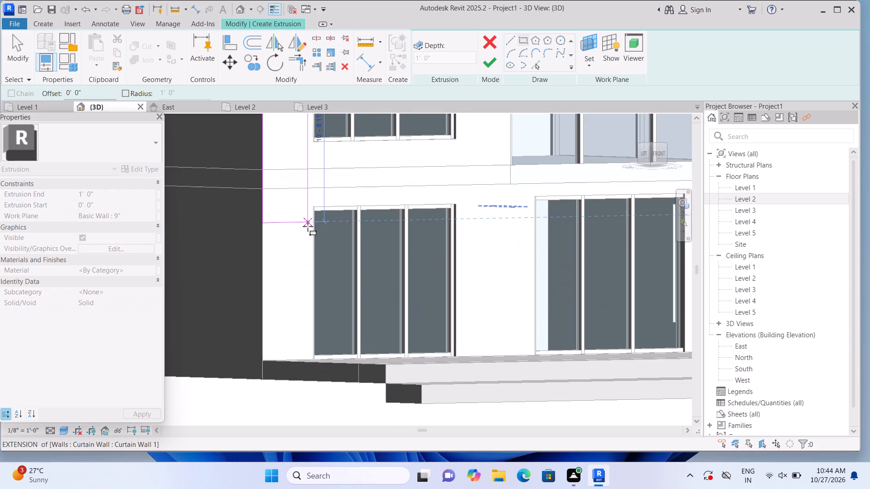
middle_click_drag(304, 313, 311, 440)
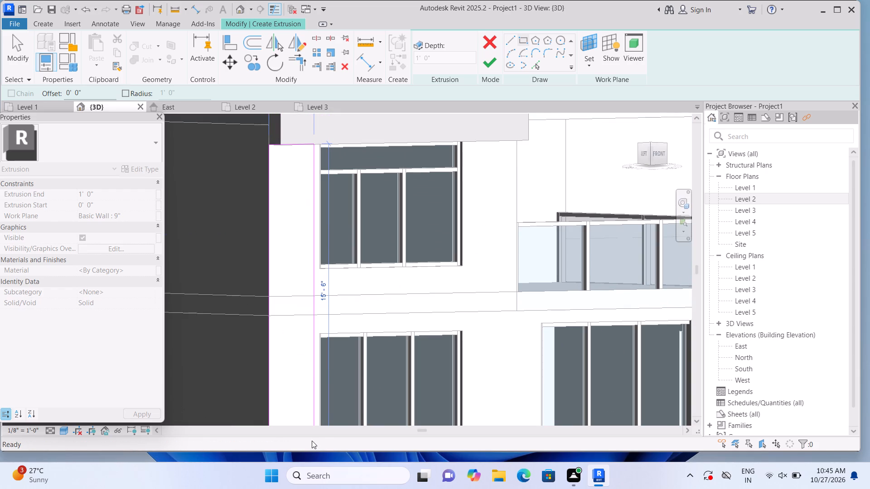
middle_click_drag(310, 439, 305, 390)
middle_click_drag(305, 390, 306, 262)
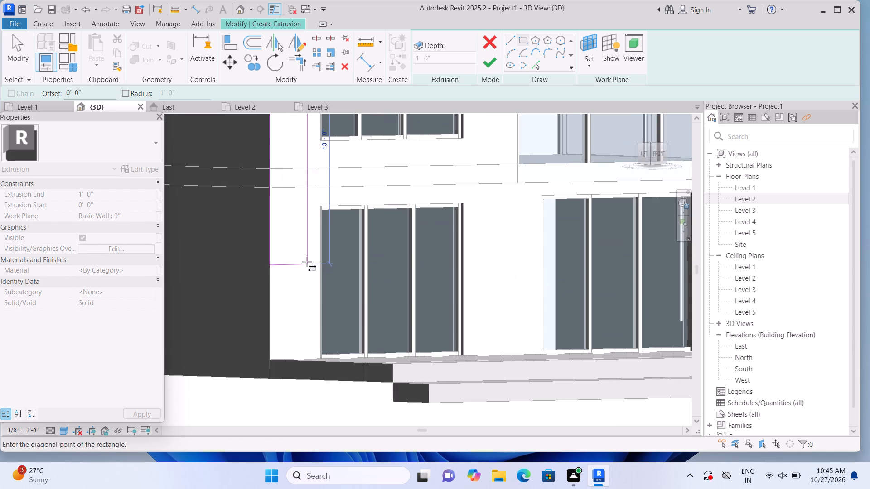
left_click(319, 360)
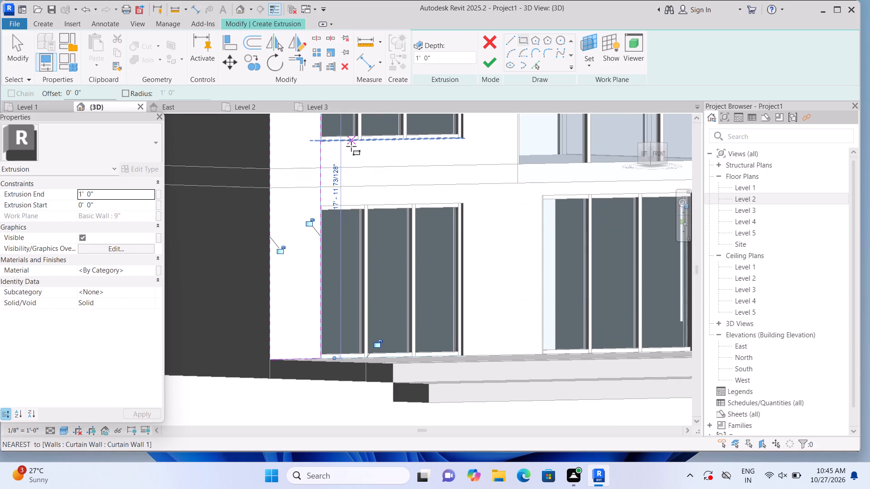
middle_click_drag(351, 159, 355, 355)
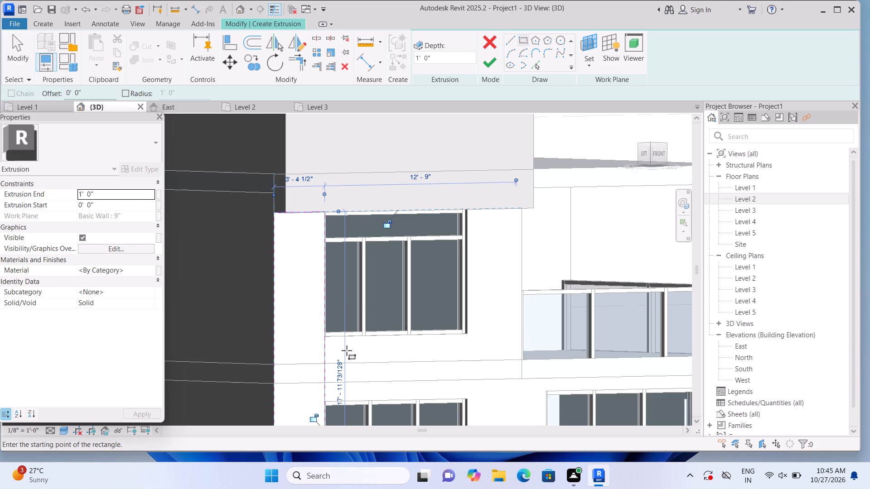
Finish the front wall corner's rectangle as a 1' deep extrusion, forming a full-height pillar beside the three-pane windows.
left_click(489, 58)
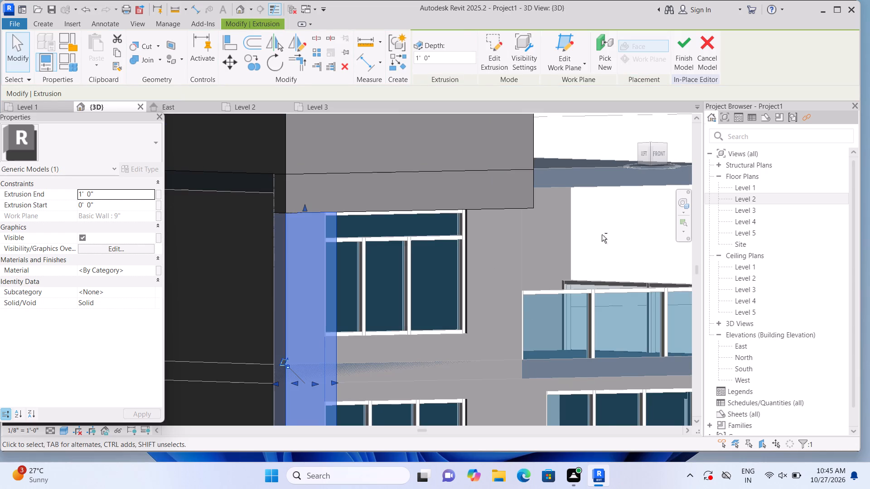
middle_click_drag(602, 235, 461, 259, "shift")
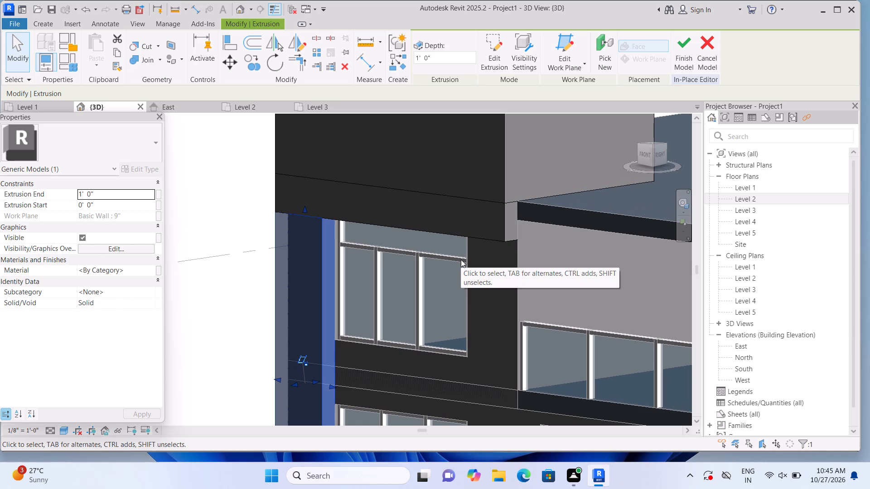
scroll(465, 269, "down", 5)
middle_click_drag(291, 320, 258, 264)
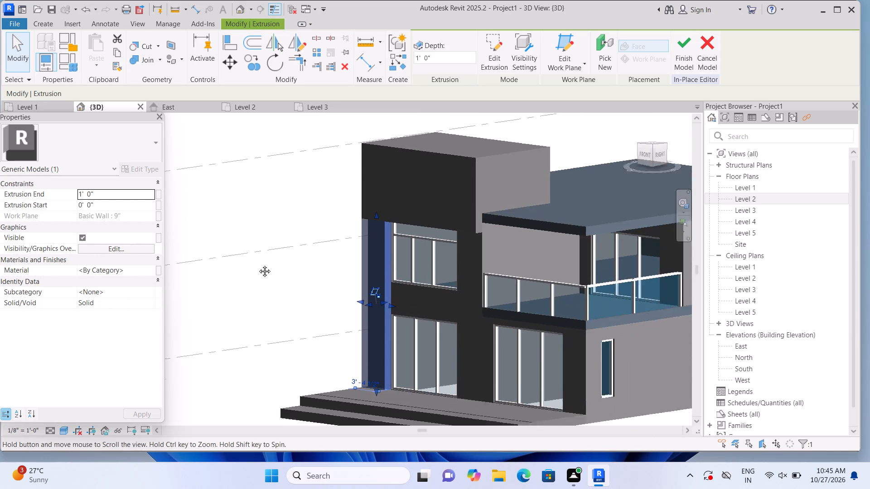
middle_click_drag(258, 264, 229, 218)
middle_click_drag(234, 233, 226, 308)
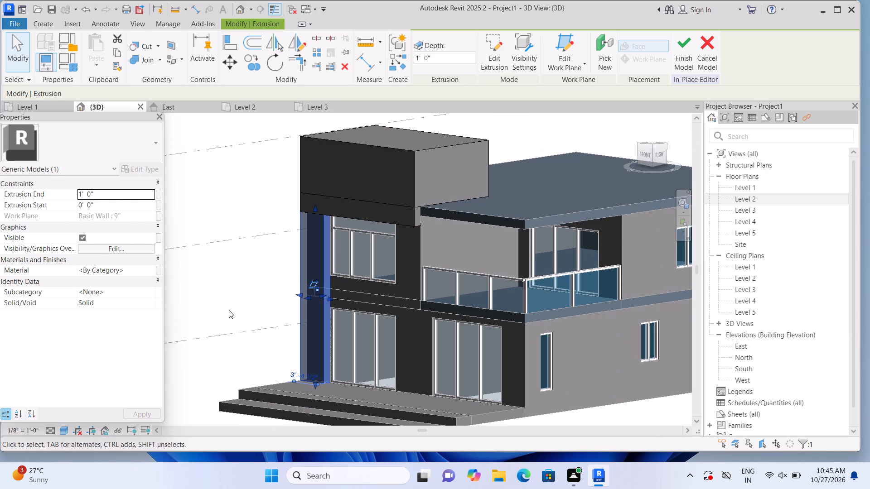
left_click(223, 300)
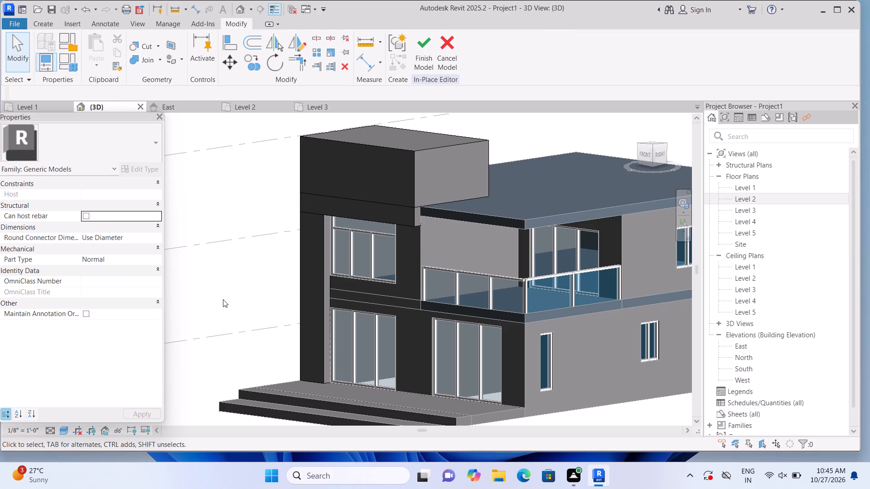
Start another extrusion in the in-place model with the upper front 9" wall's outer face as its work plane.
middle_click_drag(224, 299, 195, 249)
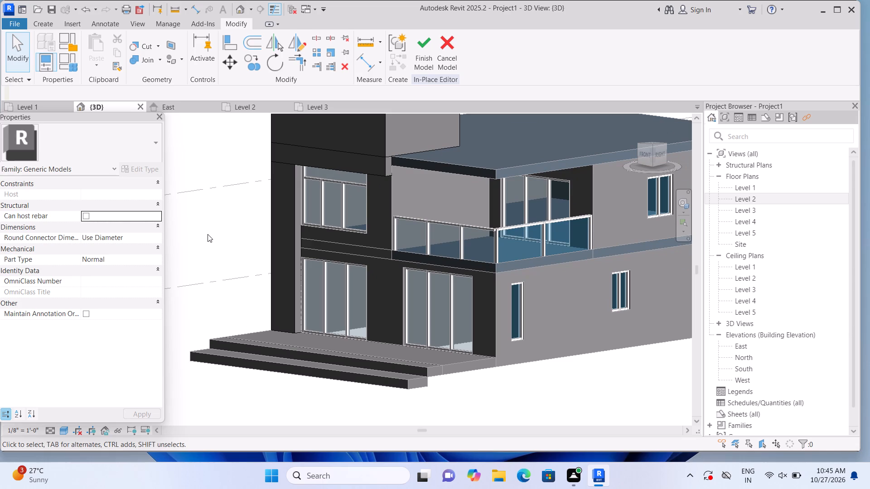
middle_click_drag(193, 246, 207, 218, "shift")
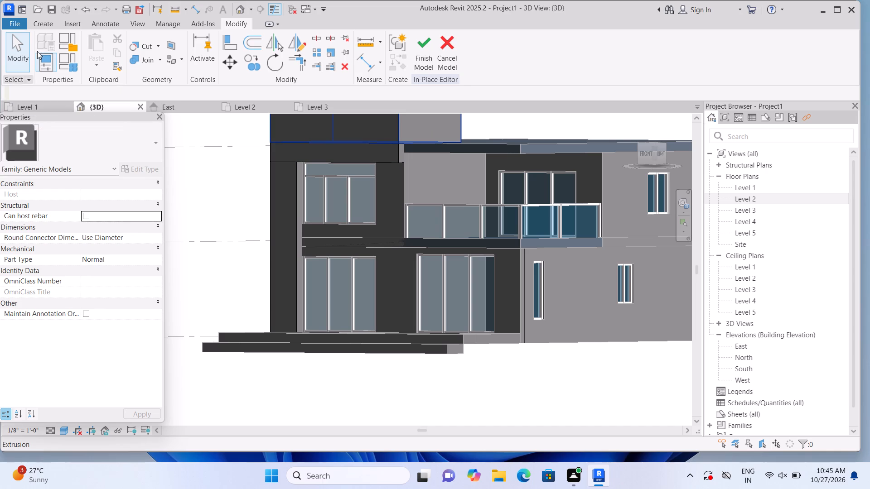
double_click(53, 24)
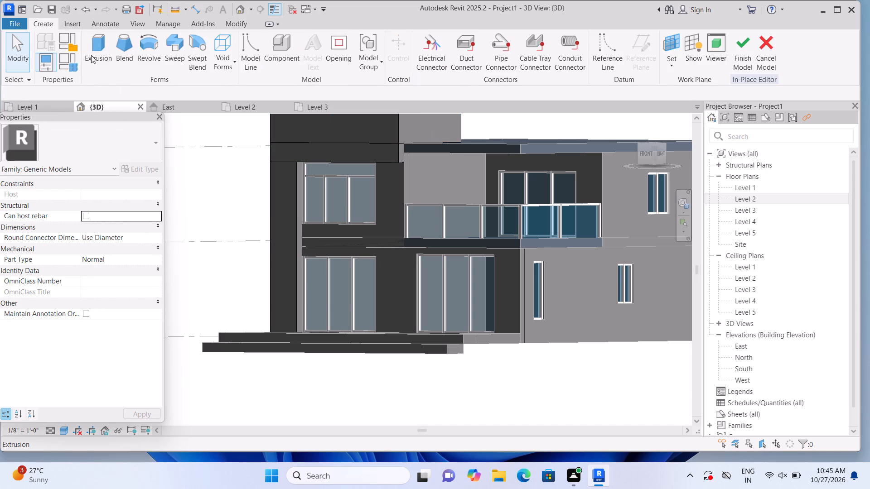
left_click(98, 55)
left_click(588, 64)
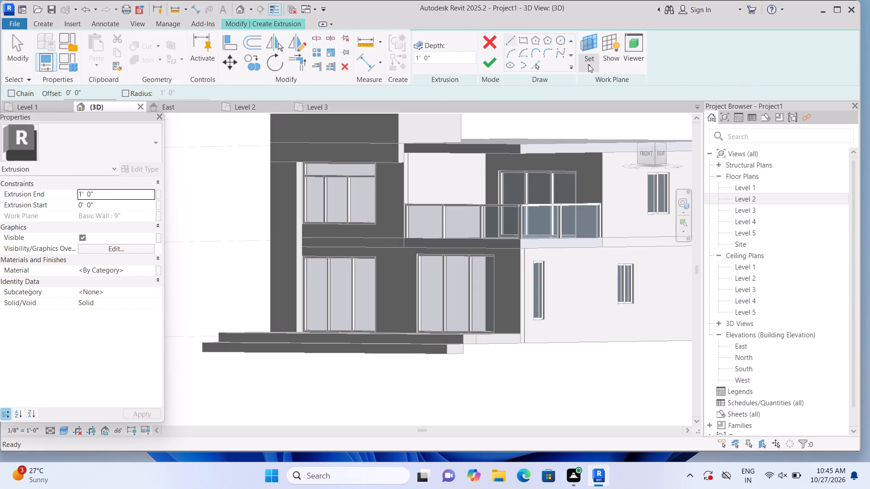
left_click(607, 105)
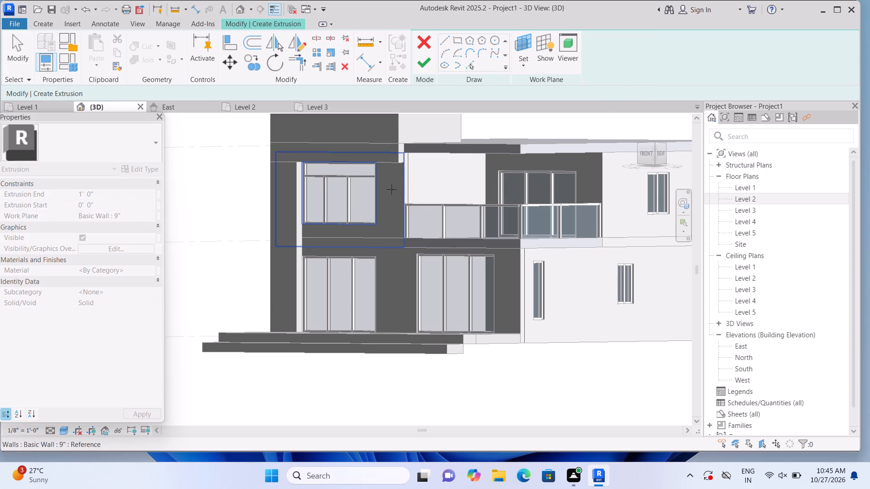
left_click(391, 190)
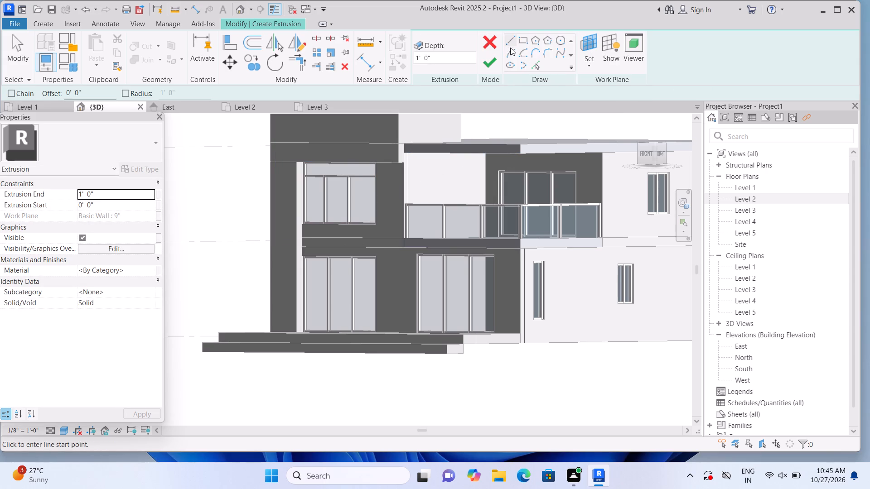
Sketch a rectangle about 3'-5" wide from the wall's balcony-side corner under the fascia band down to the window side at the base.
left_click(526, 35)
scroll(425, 168, "up", 5)
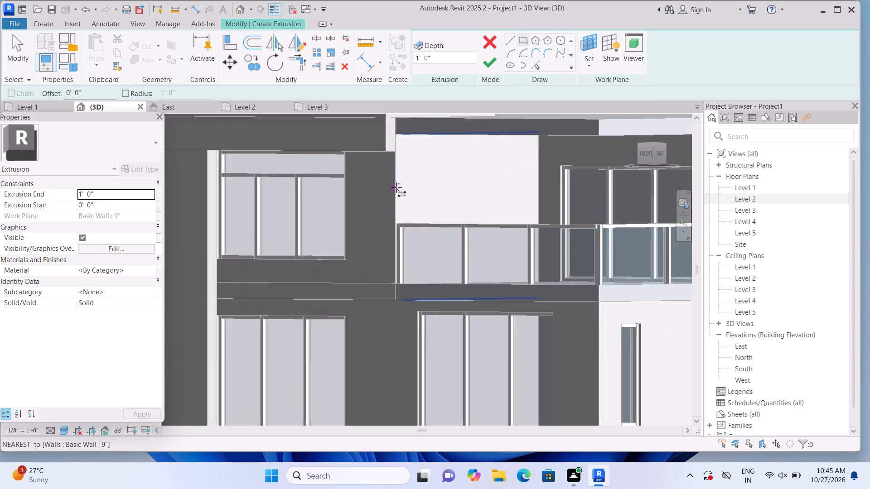
scroll(391, 183, "up", 3)
left_click(396, 129)
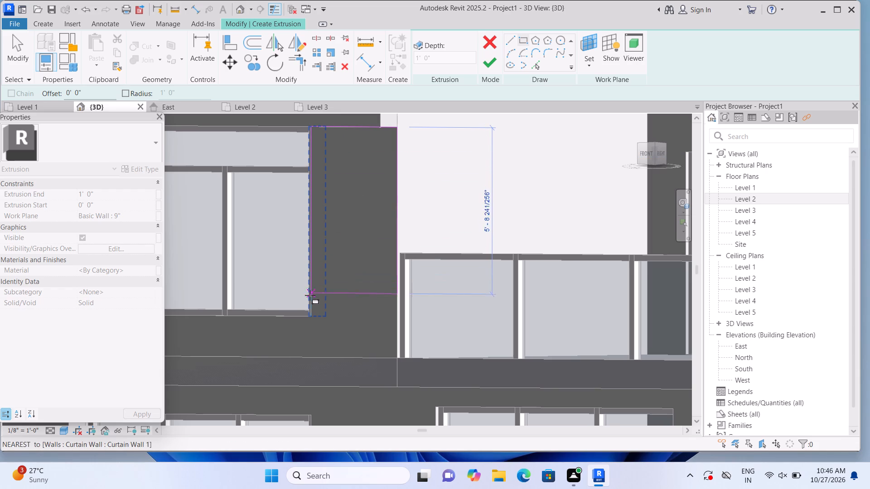
middle_click_drag(312, 318, 319, 163)
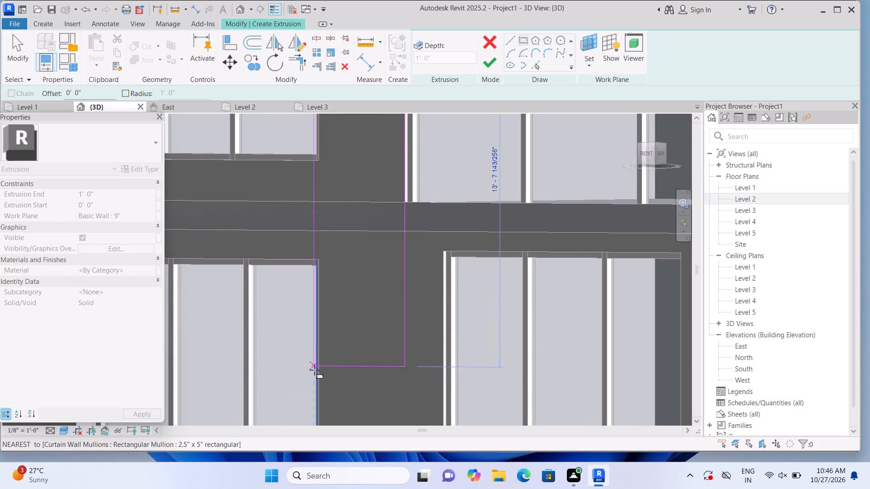
middle_click_drag(317, 379, 309, 196)
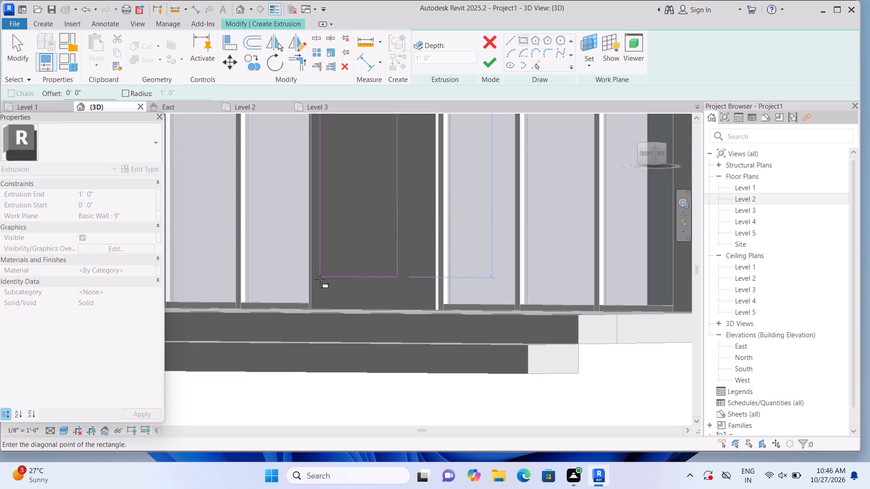
left_click(315, 313)
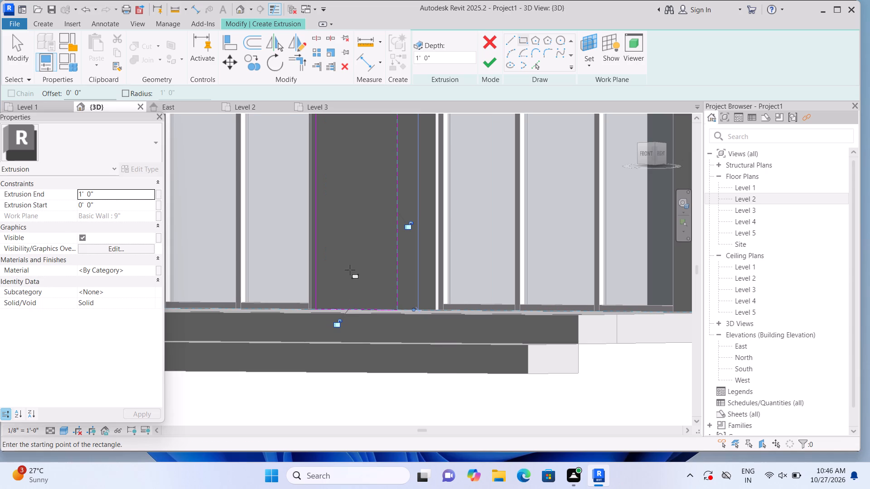
Finish the balcony-side rectangle as a 1' deep extrusion, forming the second full-height pillar.
middle_click_drag(350, 270, 332, 299)
scroll(323, 310, "down", 8)
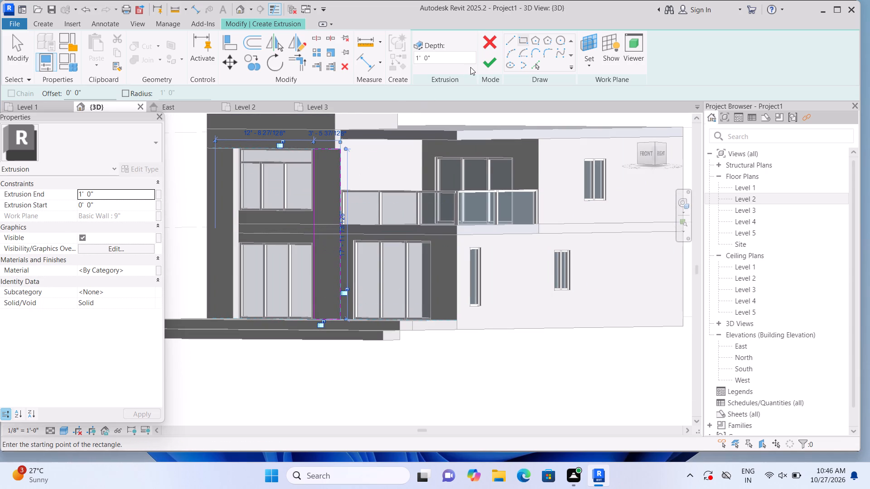
left_click(492, 68)
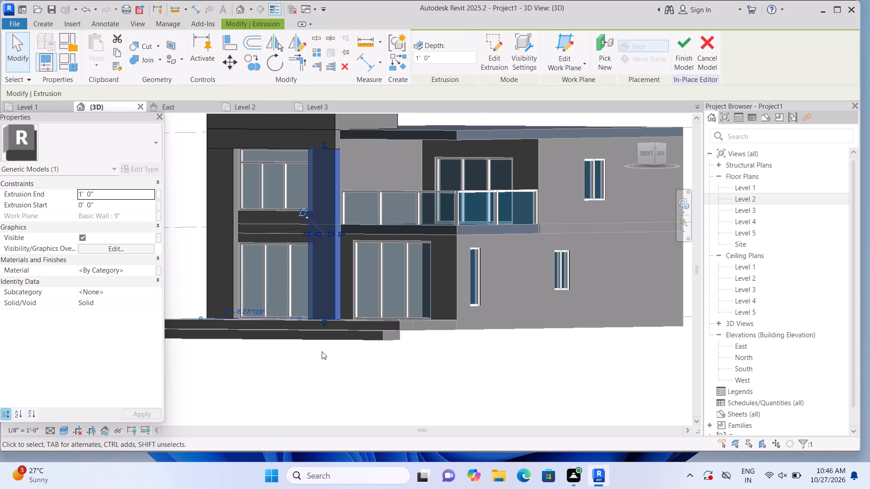
left_click(332, 407)
Examine the front facade, checking the new balcony-side pillar where it meets the balcony railing and slab.
scroll(335, 409, "down", 2)
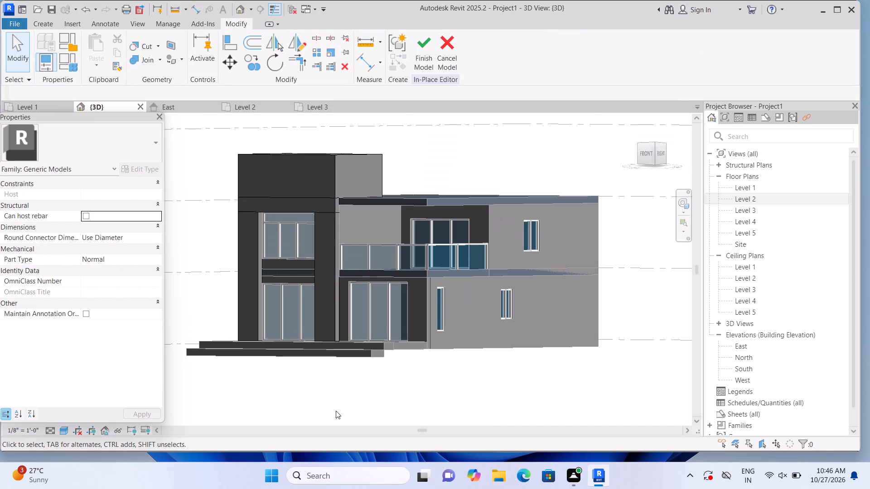
scroll(342, 405, "up", 4)
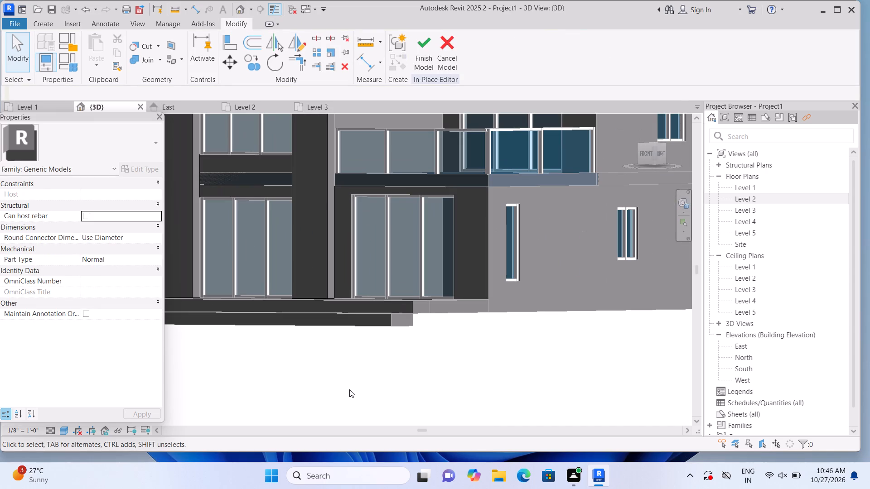
scroll(333, 101, "up", 1)
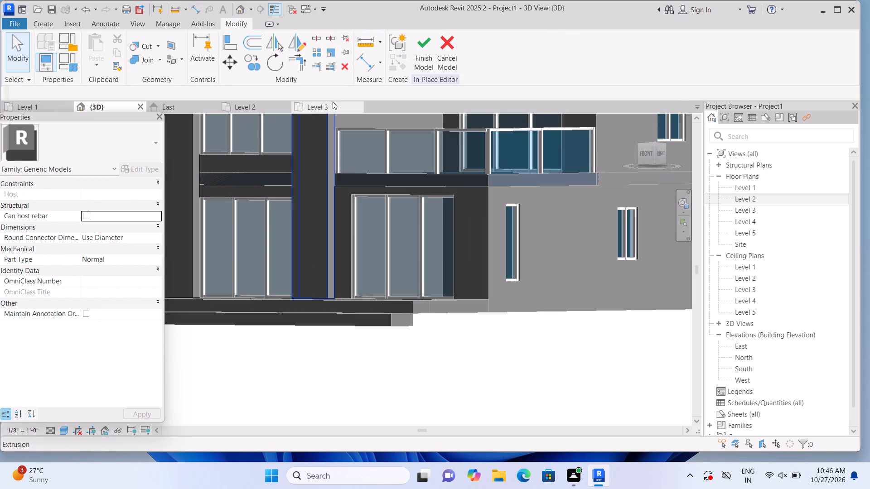
scroll(333, 101, "up", 1)
scroll(341, 193, "up", 2)
middle_click_drag(347, 195, 383, 327)
scroll(384, 323, "up", 2)
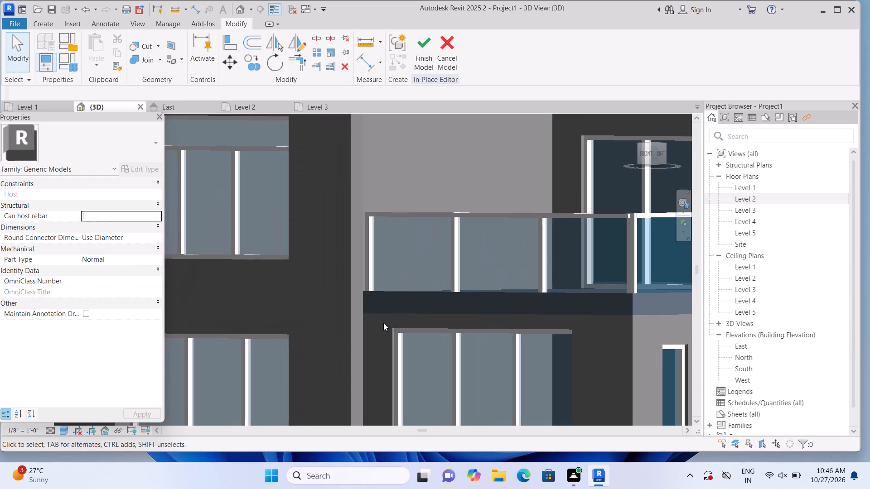
scroll(382, 321, "down", 8)
scroll(381, 301, "up", 10)
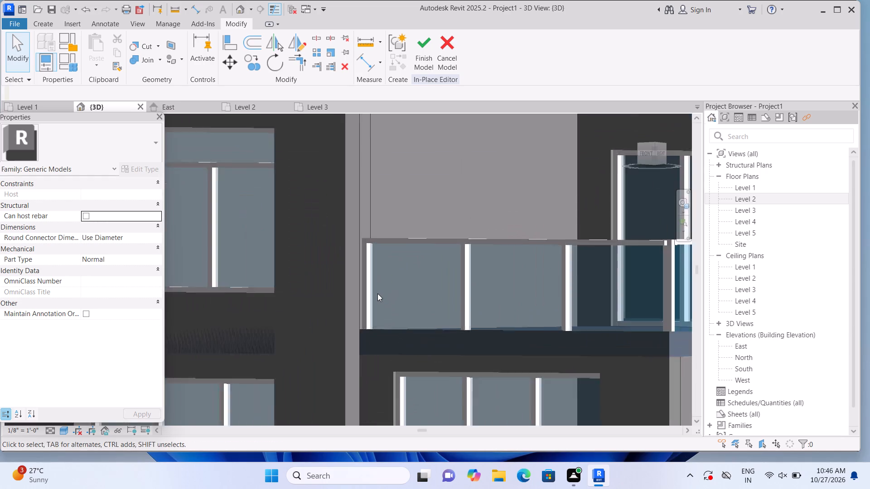
scroll(377, 293, "up", 6)
scroll(377, 293, "down", 7)
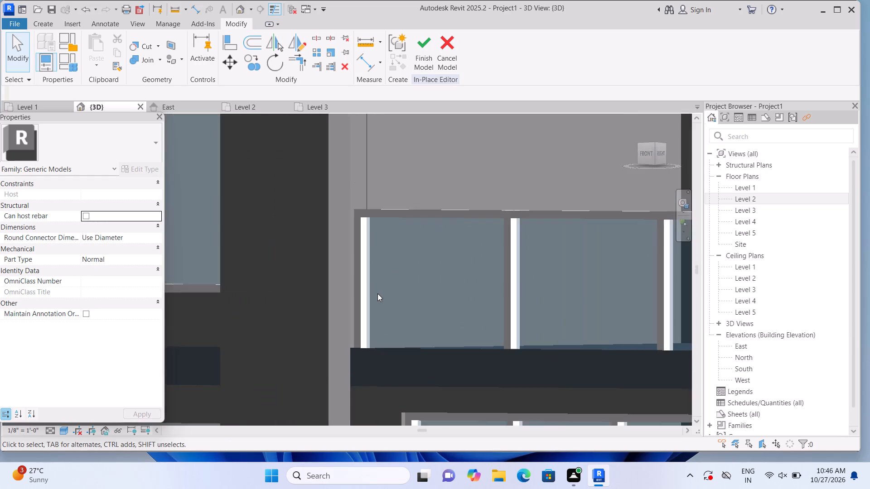
scroll(377, 293, "down", 9)
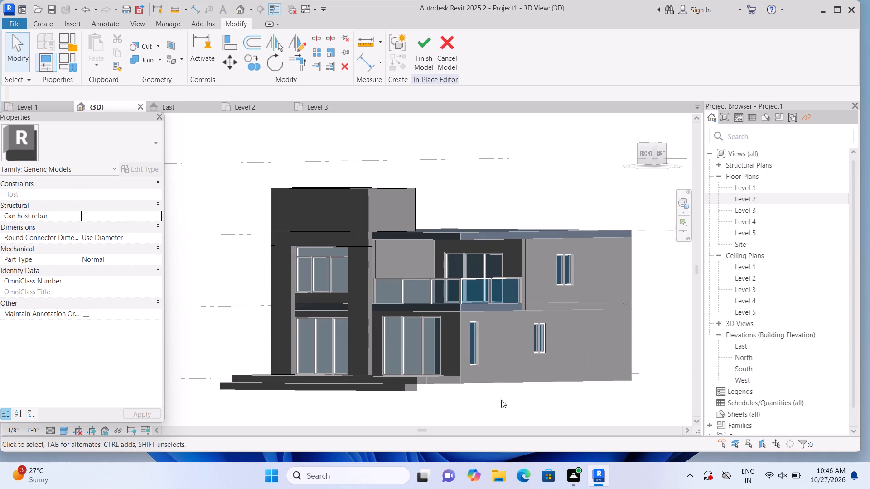
Join the fascia band with the roof block, and join both front pillars to that combined solid.
middle_click_drag(442, 403, 433, 388)
middle_click(433, 388)
scroll(418, 367, "up", 2)
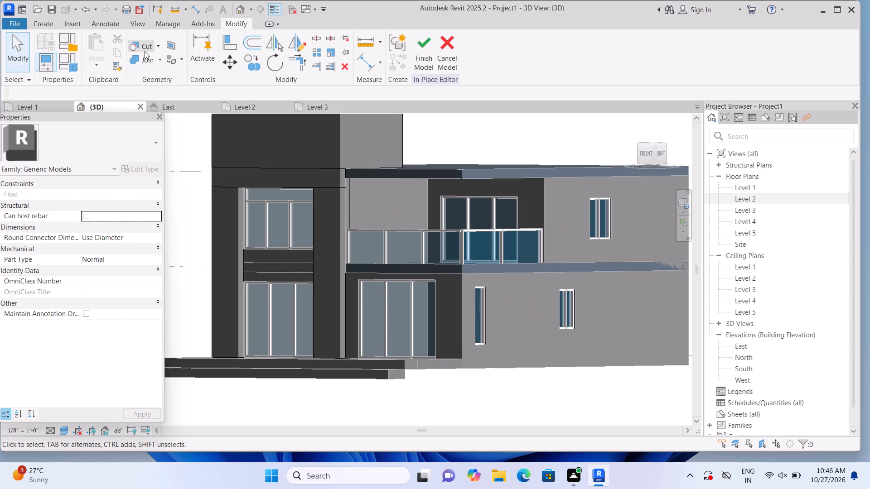
left_click(159, 58)
left_click(165, 81)
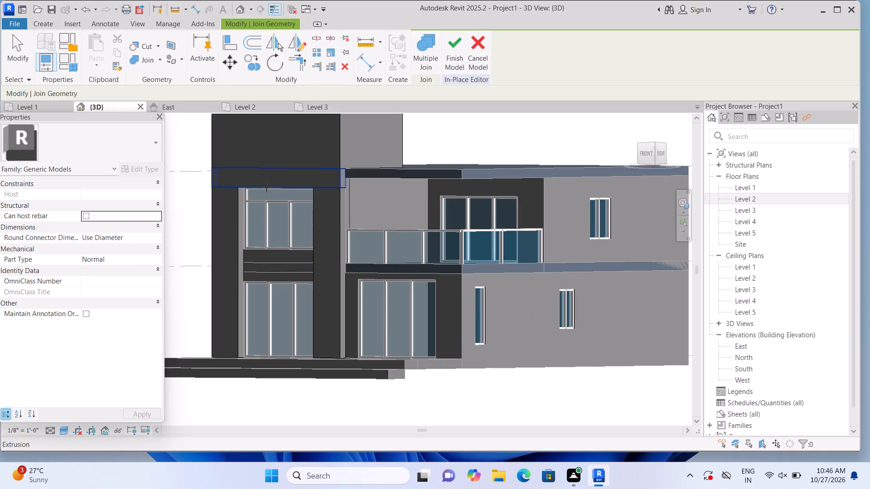
left_click(267, 187)
left_click(286, 147)
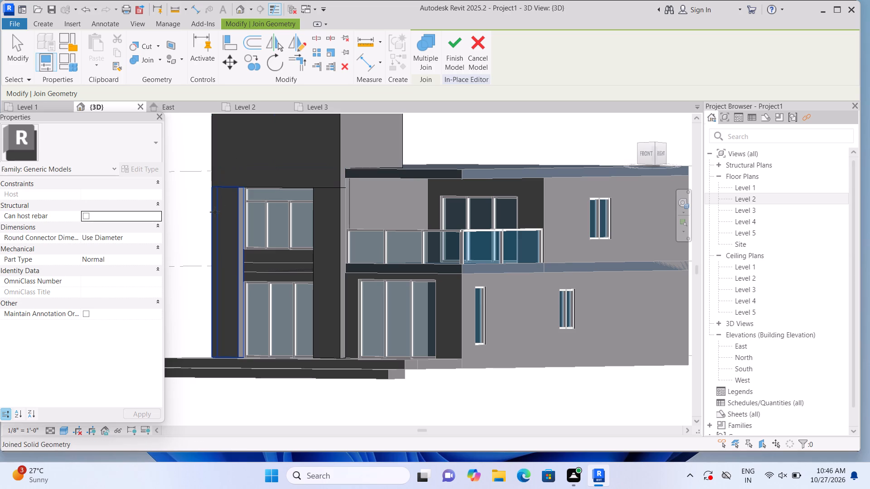
left_click(215, 212)
left_click(229, 169)
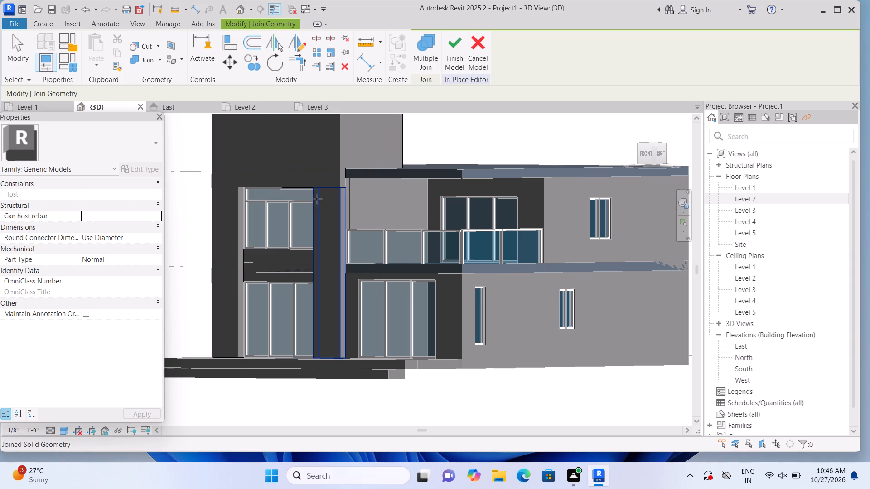
left_click(321, 203)
left_click(322, 177)
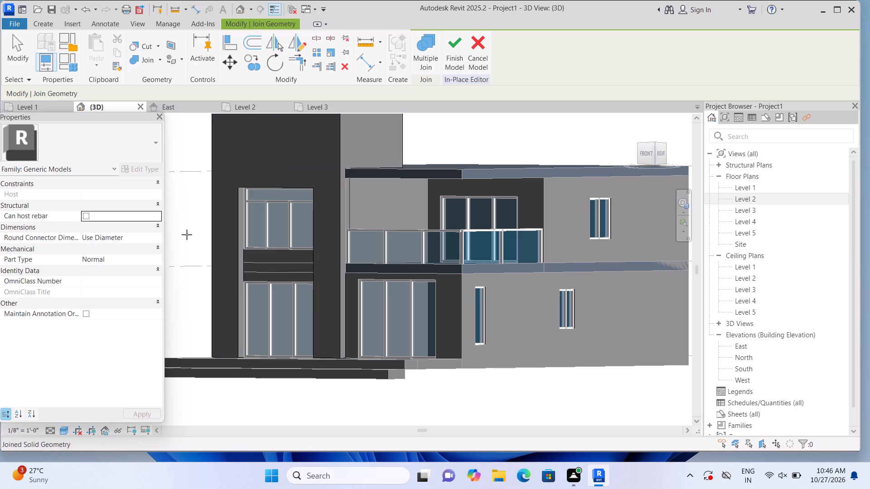
scroll(187, 235, "down", 2)
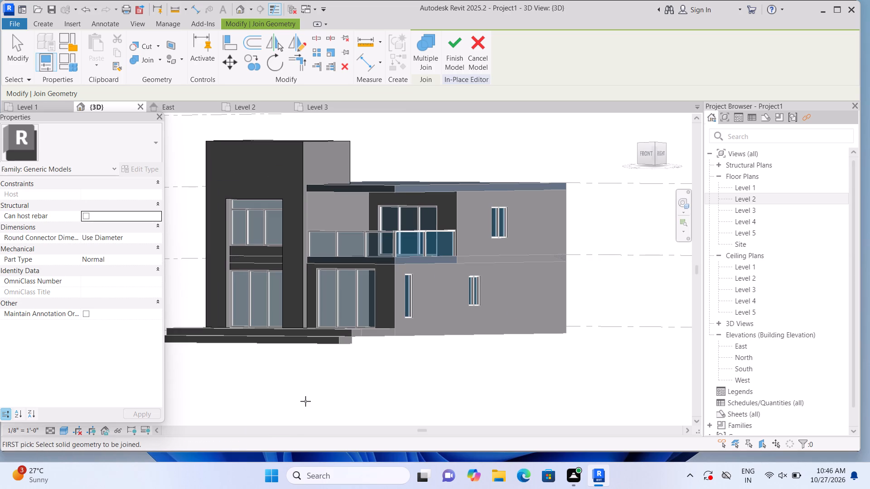
middle_click_drag(309, 402, 337, 399)
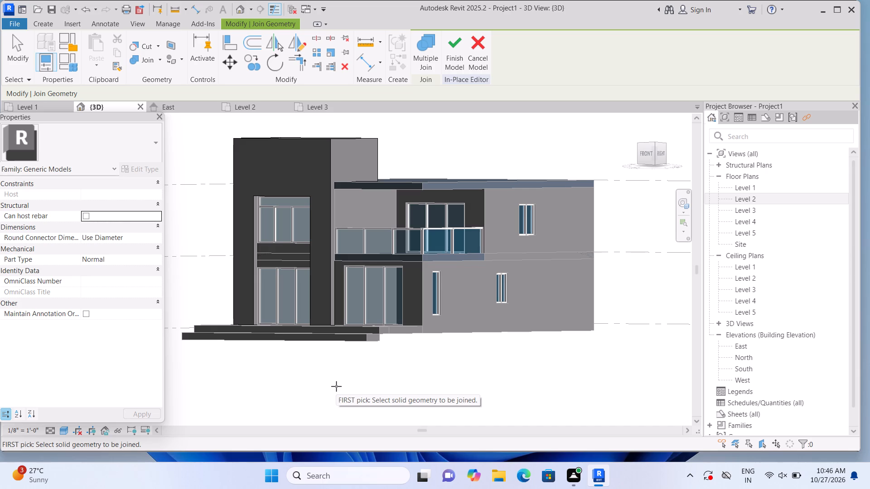
key("Escape")
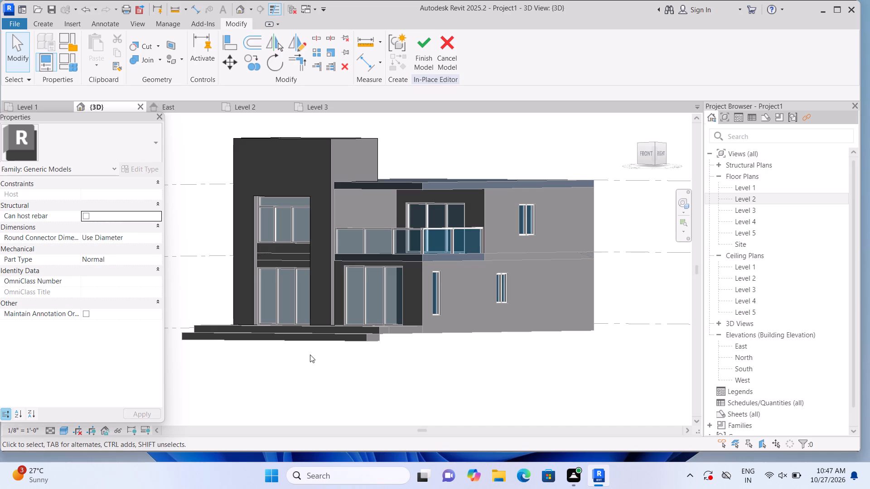
middle_click_drag(269, 398, 282, 403, "shift")
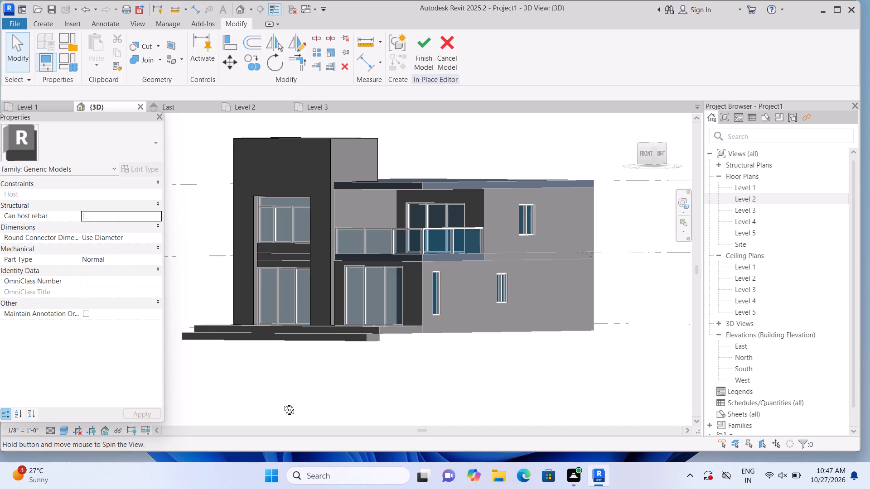
Examine the joined front surround of roof block, fascia band and pillars from the front, sides and below.
middle_click_drag(282, 403, 295, 396, "shift")
middle_click_drag(275, 379, 357, 400, "shift")
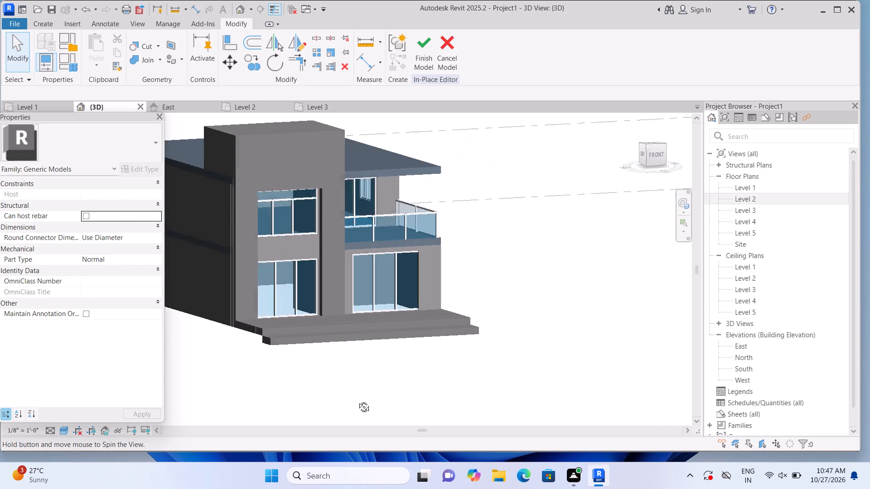
middle_click_drag(357, 400, 319, 364, "shift")
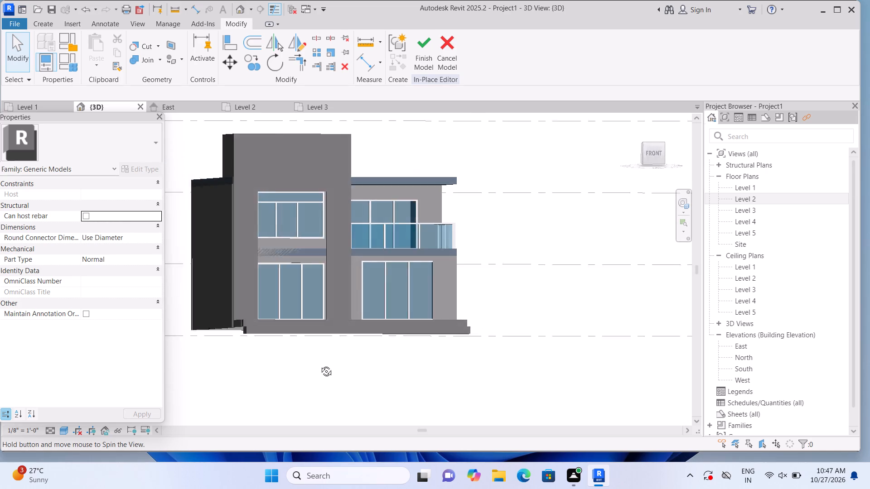
middle_click_drag(319, 364, 274, 248, "shift")
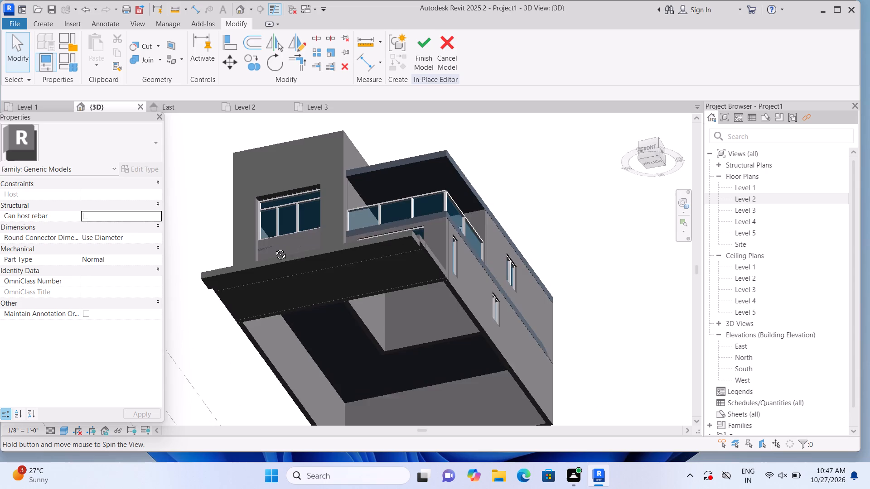
middle_click_drag(274, 248, 350, 336, "shift")
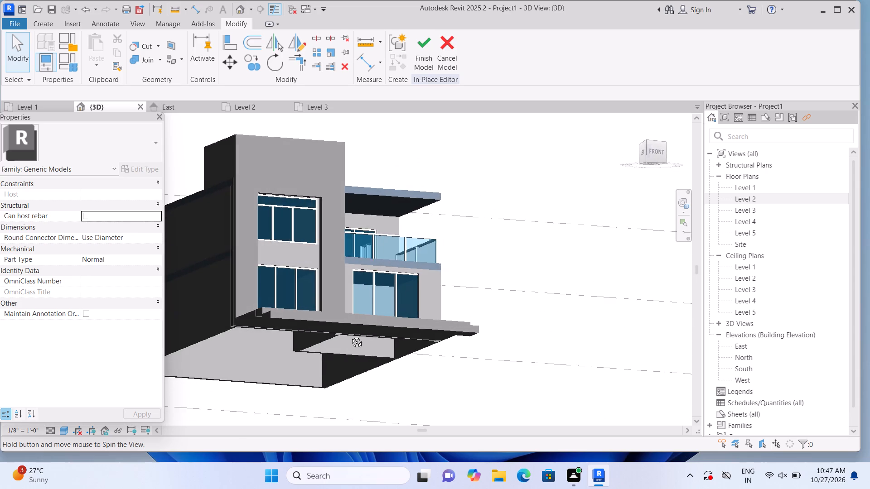
middle_click_drag(350, 336, 299, 384, "shift")
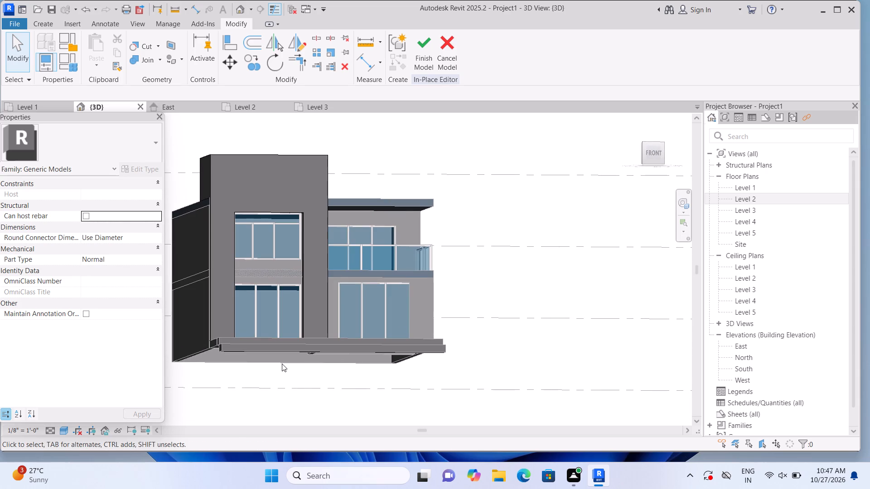
middle_click_drag(288, 373, 294, 393)
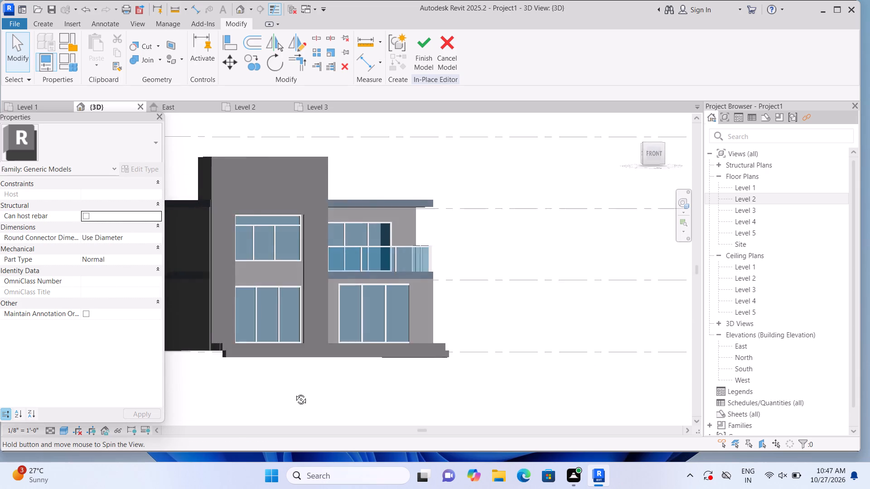
middle_click_drag(294, 393, 304, 418)
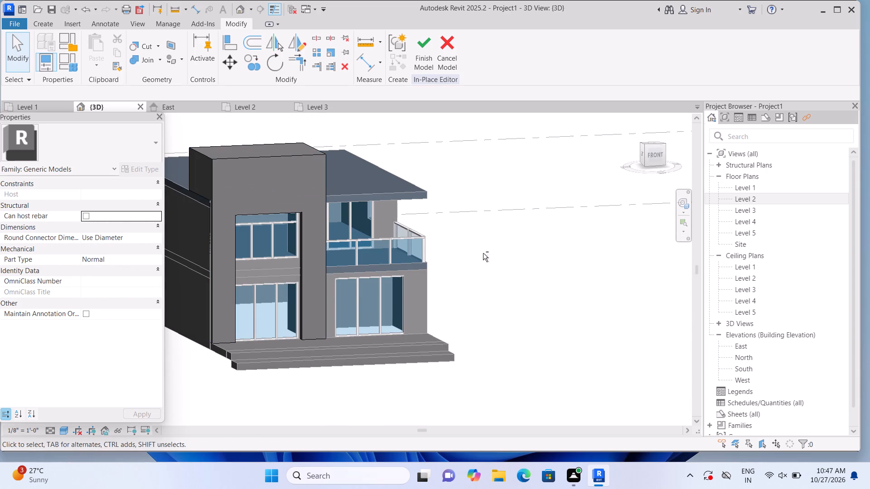
middle_click_drag(507, 248, 457, 217, "shift")
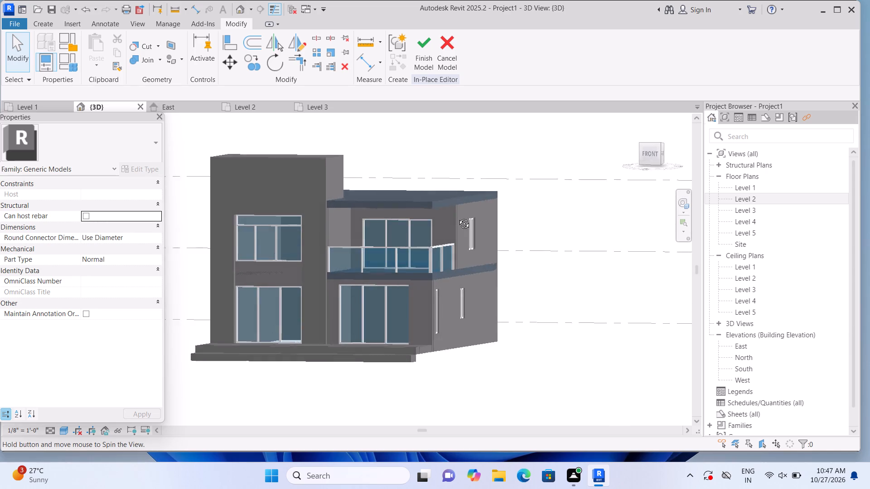
middle_click_drag(457, 217, 483, 219, "shift")
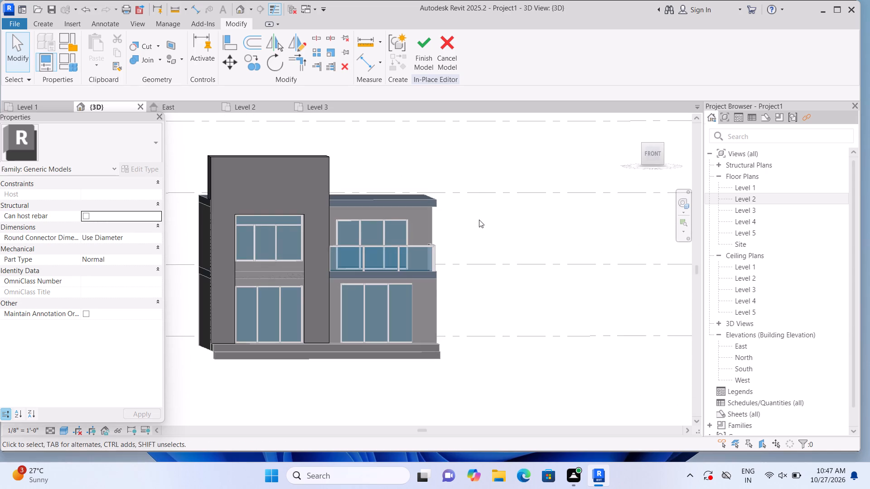
scroll(230, 234, "up", 3)
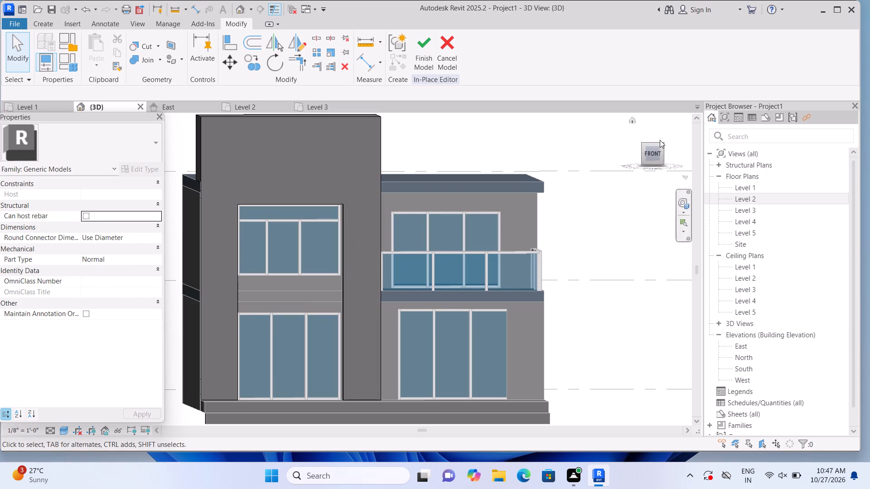
Start an extrusion on the front wall face and sketch a rectangle about 8'-9" by 3'-5" between the pillars, spanning upper to lower window.
left_click(634, 120)
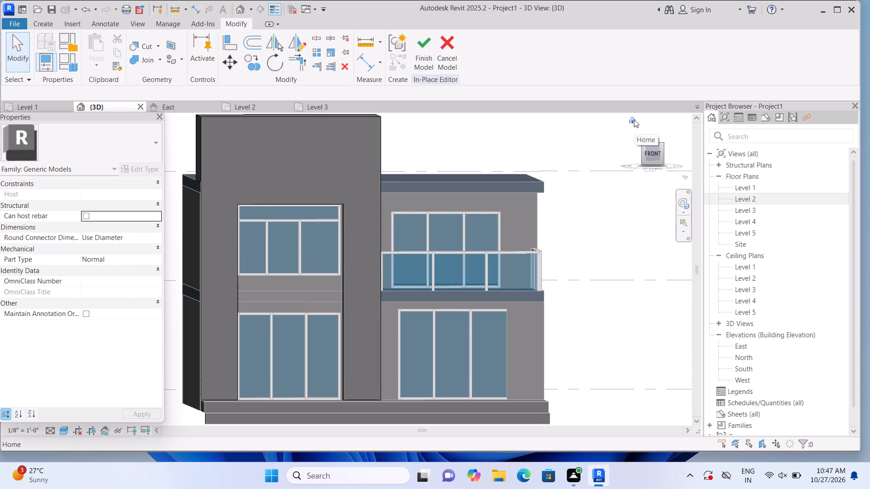
scroll(233, 334, "up", 6)
scroll(193, 316, "up", 5)
middle_click_drag(197, 329, 199, 379)
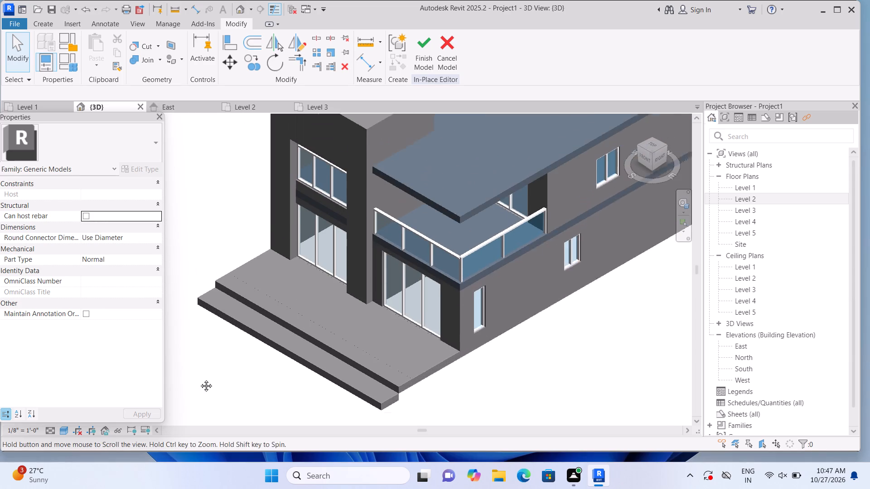
middle_click_drag(199, 379, 199, 396)
scroll(357, 299, "up", 3)
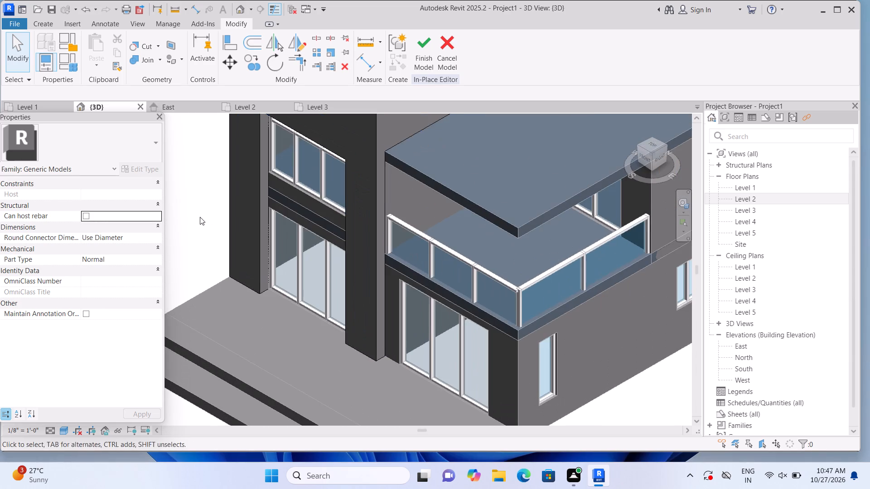
middle_click_drag(200, 221, 195, 249)
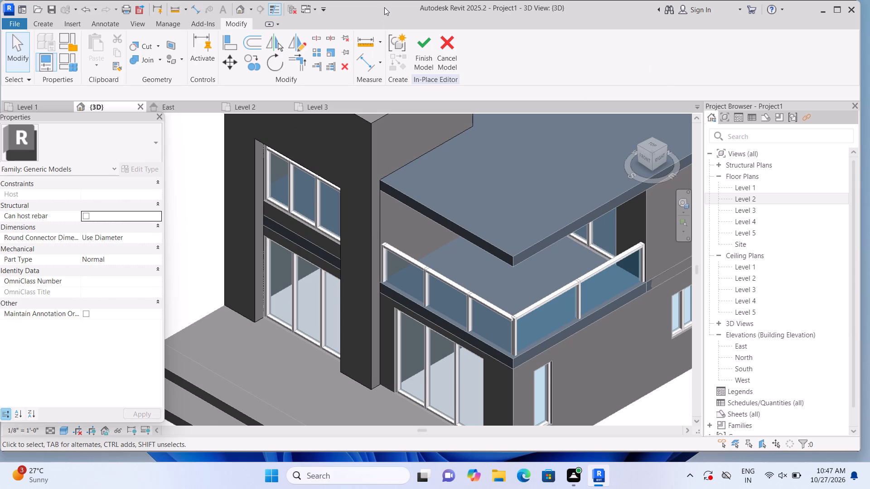
left_click(48, 21)
left_click(106, 62)
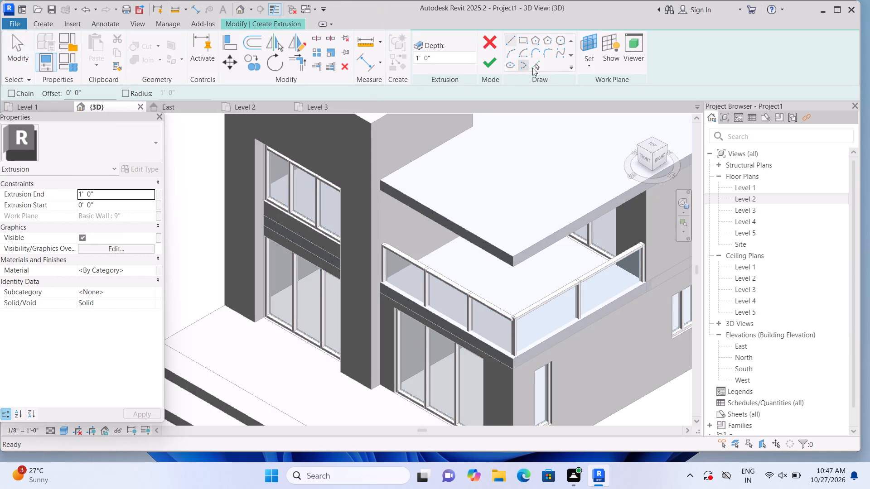
left_click(580, 69)
left_click(590, 107)
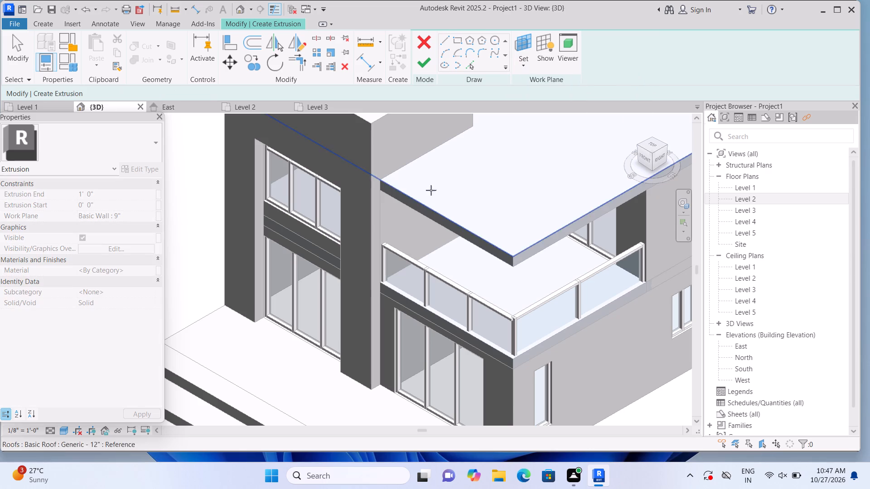
left_click(307, 229)
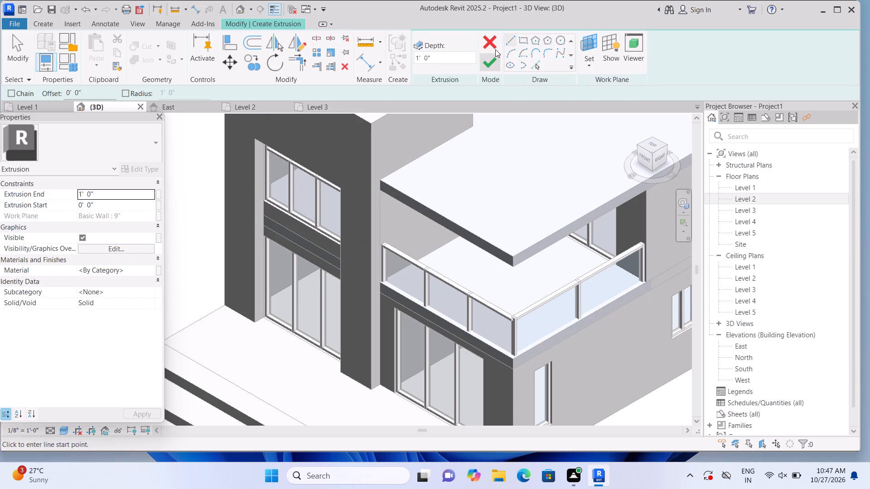
left_click(521, 44)
scroll(304, 230, "up", 2)
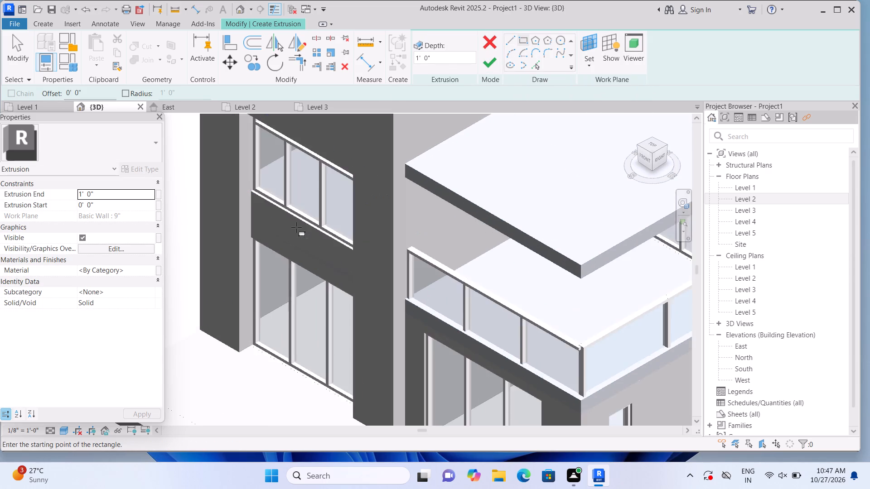
scroll(289, 225, "up", 6)
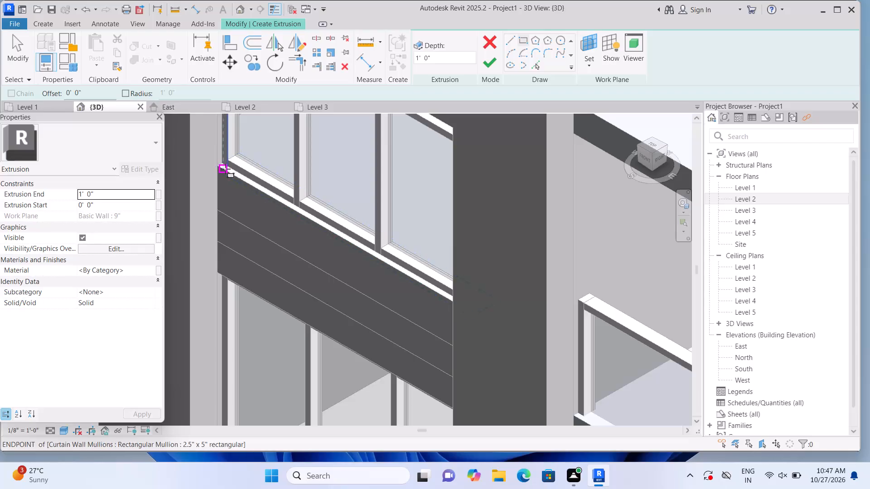
left_click(219, 166)
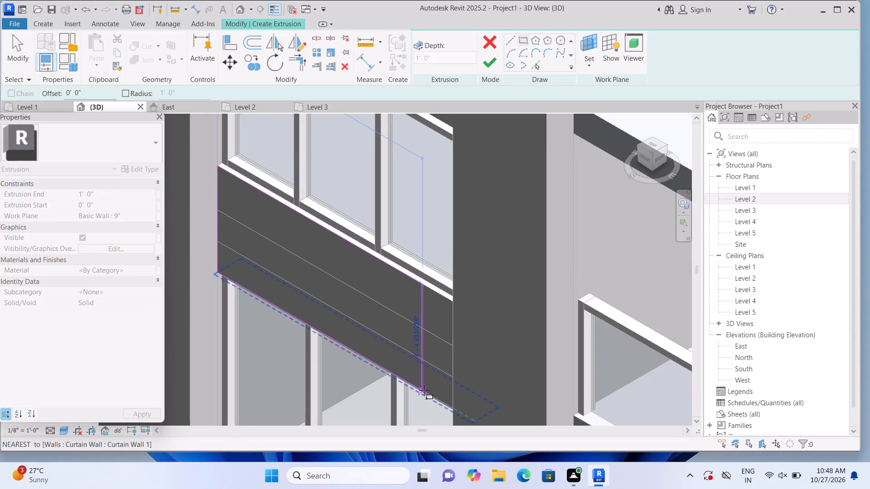
left_click(454, 407)
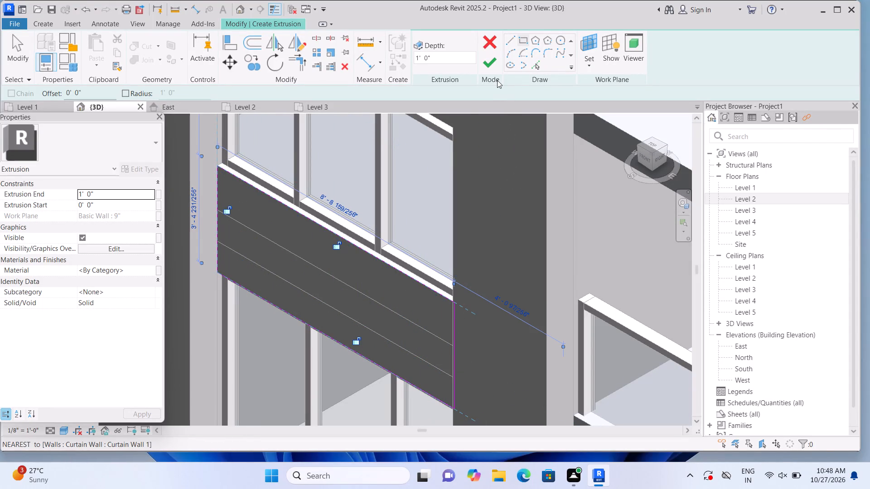
Finish the rectangle between the windows as an extrusion and set its Extrusion End to 2".
left_click(493, 69)
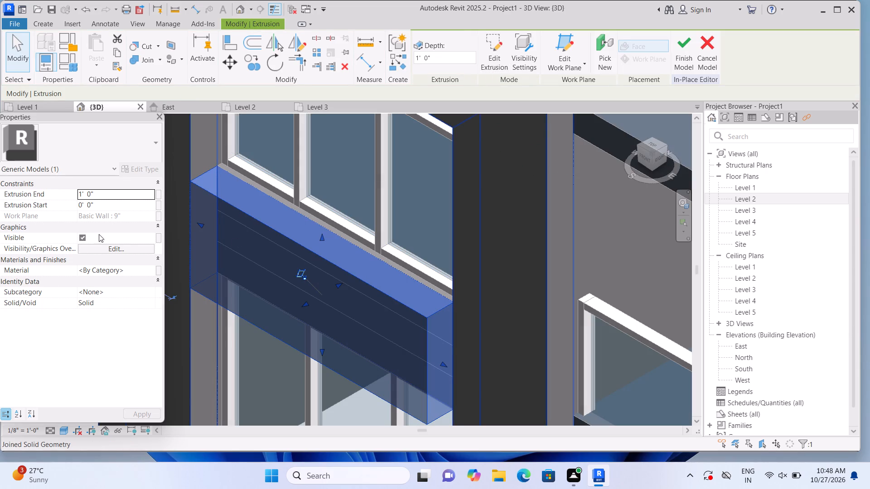
left_click(130, 193)
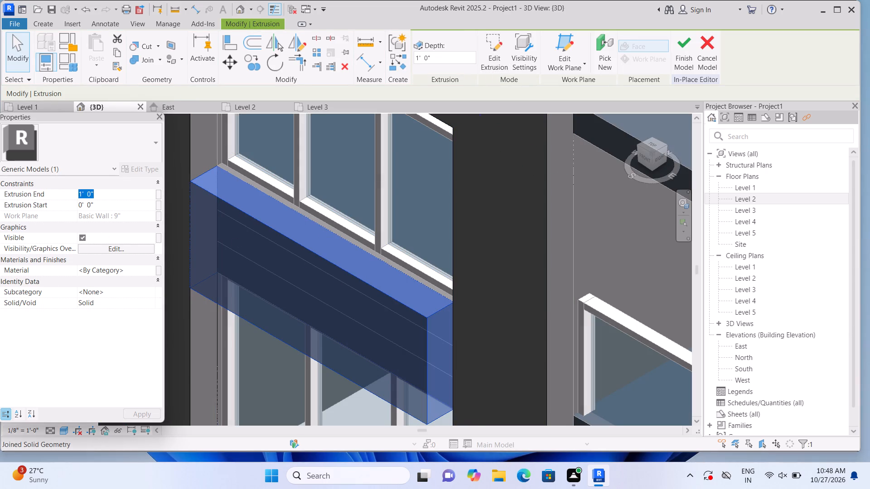
key("BackSpace")
key("2")
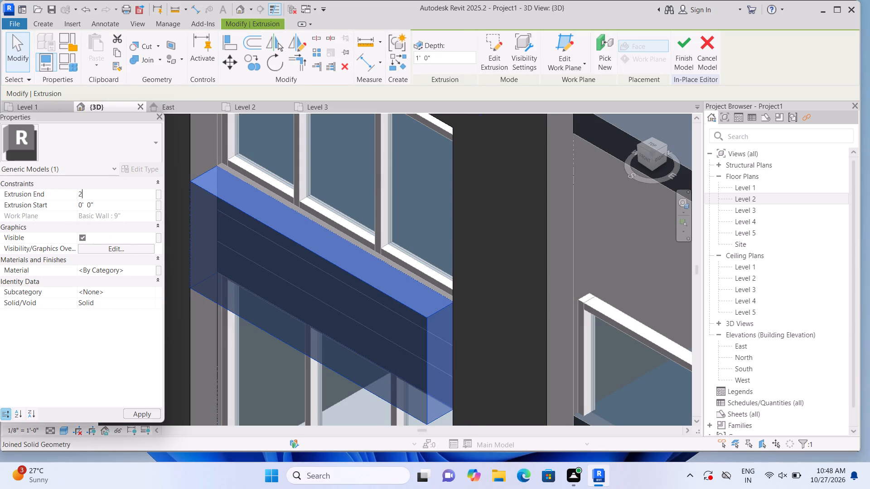
key("shift+quotedbl")
key("Return")
Examine the new panel between the upper and lower front windows, checking how it meets both pillars.
scroll(186, 314, "down", 2)
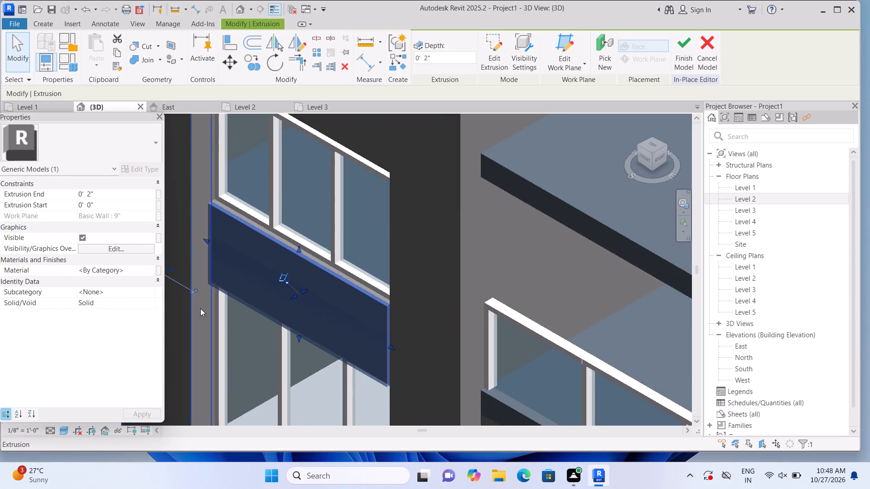
scroll(200, 308, "down", 3)
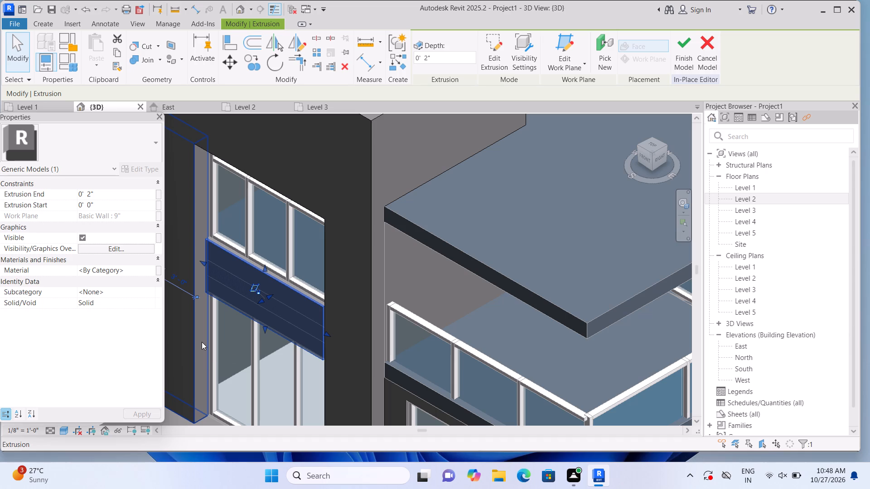
scroll(435, 279, "down", 1)
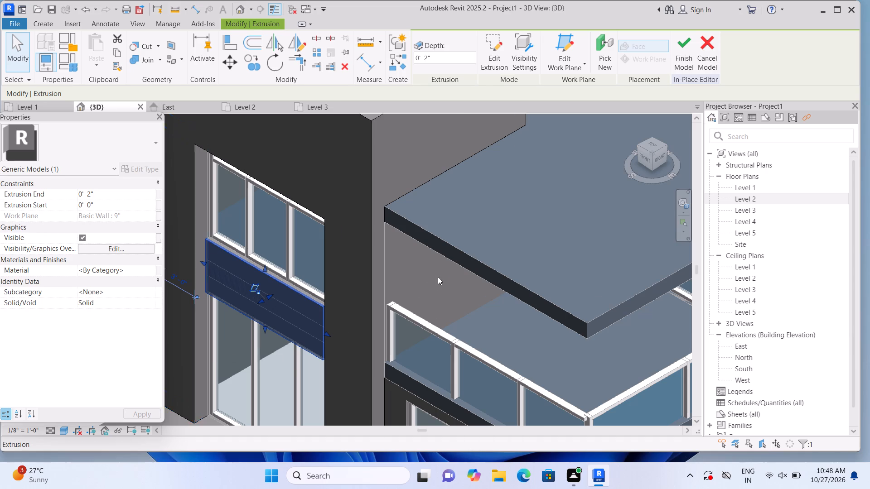
scroll(438, 277, "down", 3)
left_click(188, 303)
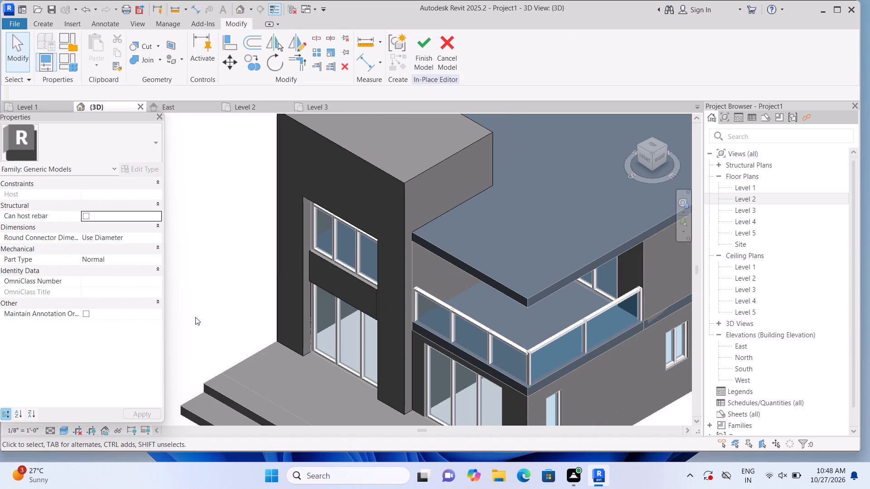
middle_click_drag(186, 324, 264, 328, "shift")
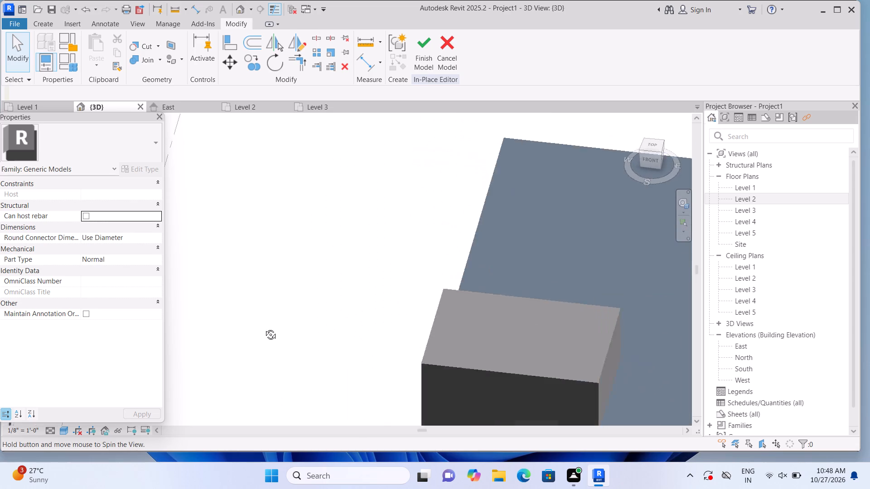
middle_click_drag(264, 328, 266, 324, "shift")
middle_click_drag(264, 304, 208, 159)
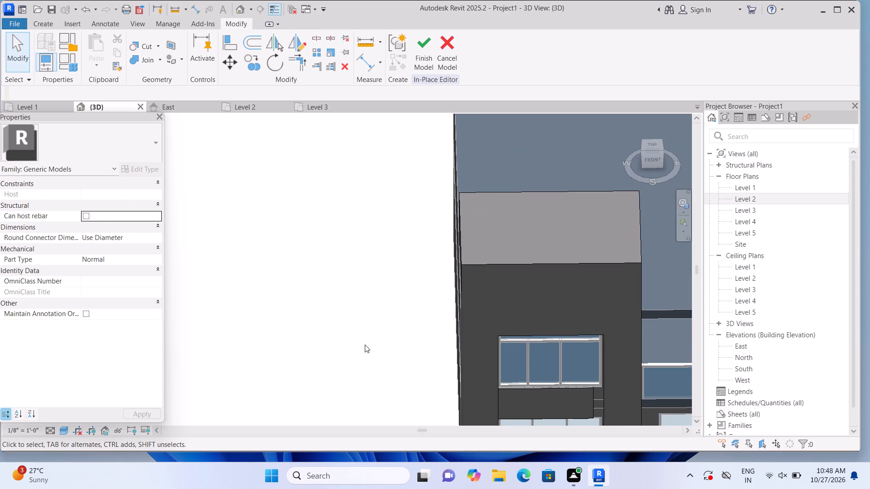
scroll(360, 337, "down", 5)
middle_click_drag(341, 339, 302, 228)
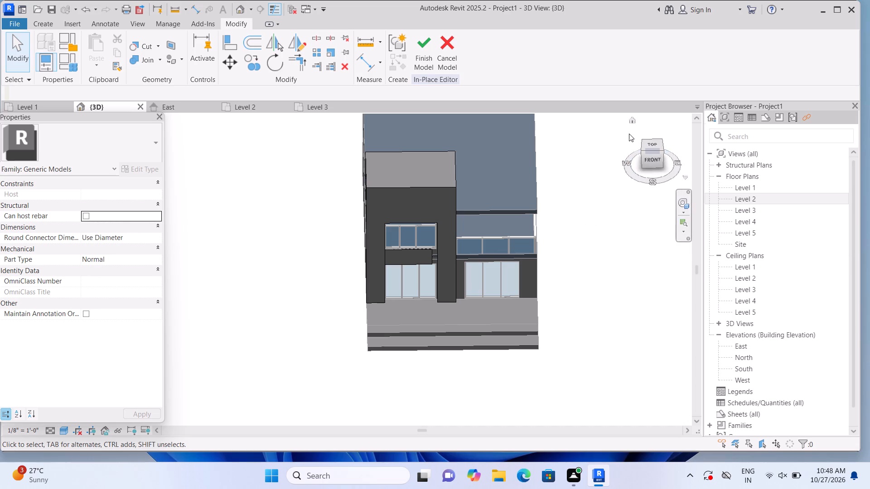
left_click(632, 121)
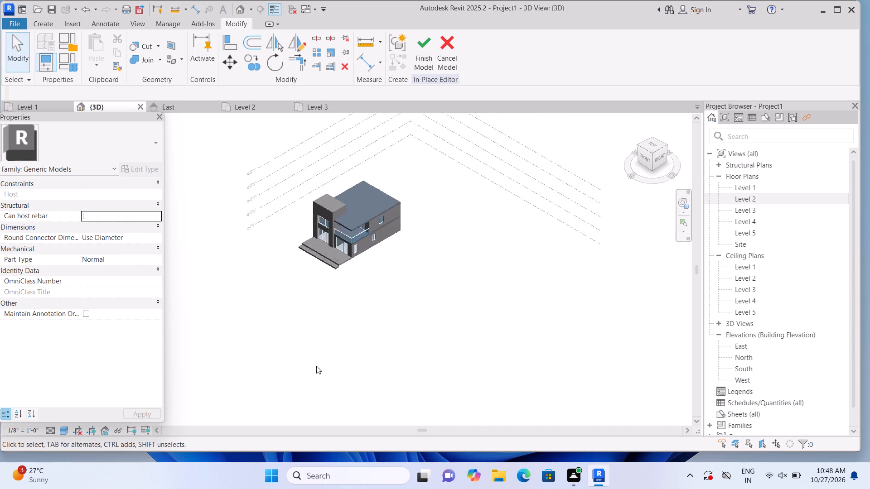
scroll(226, 374, "up", 10)
middle_click_drag(217, 338, 232, 349)
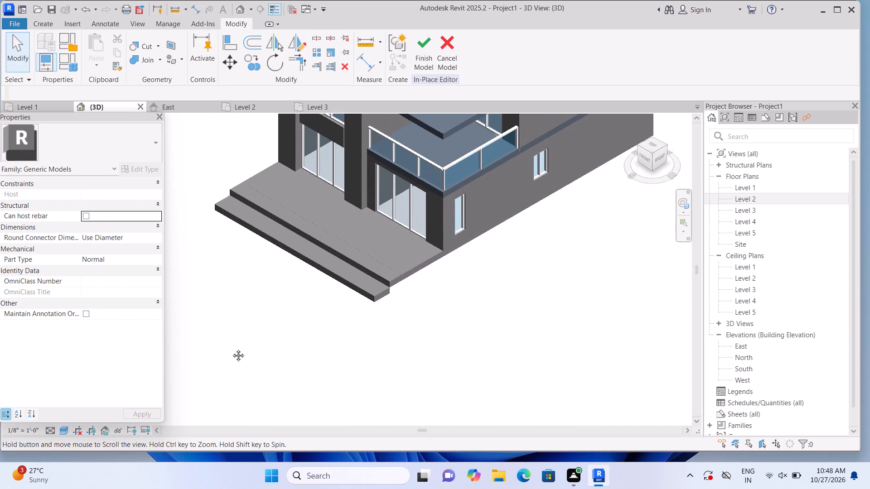
middle_click_drag(232, 349, 277, 428)
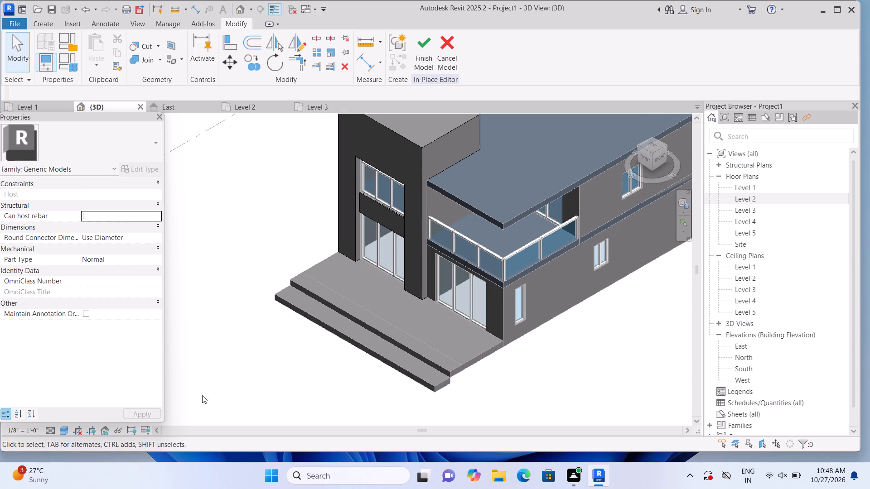
Stretch the spandrel panel between the upper and lower front windows sideways until its end meets the balcony-side pillar.
middle_click_drag(194, 392, 343, 422, "shift")
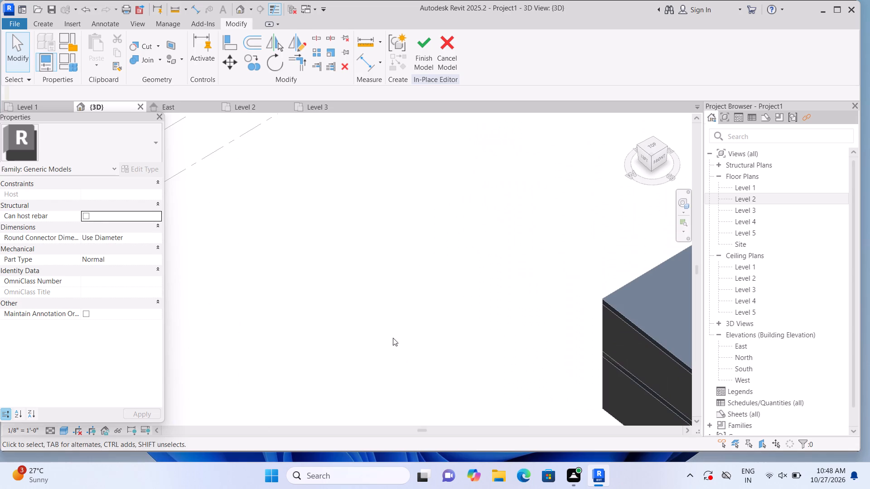
middle_click_drag(387, 334, 169, 272)
middle_click_drag(310, 385, 216, 271)
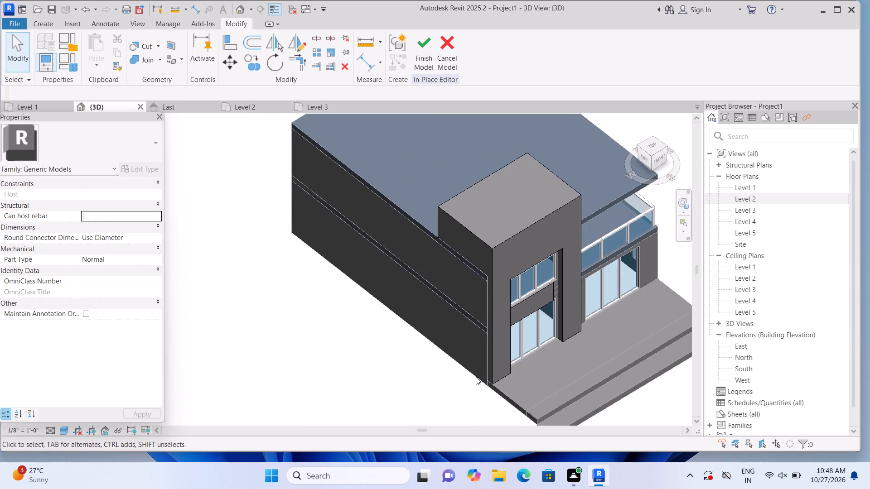
scroll(516, 364, "up", 2)
middle_click_drag(551, 317, 441, 343)
scroll(441, 343, "up", 3)
scroll(448, 288, "up", 2)
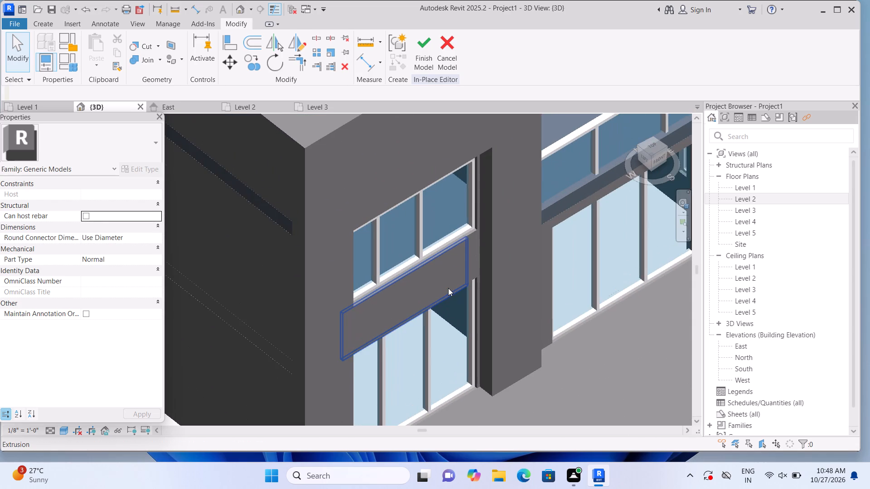
left_click(448, 288)
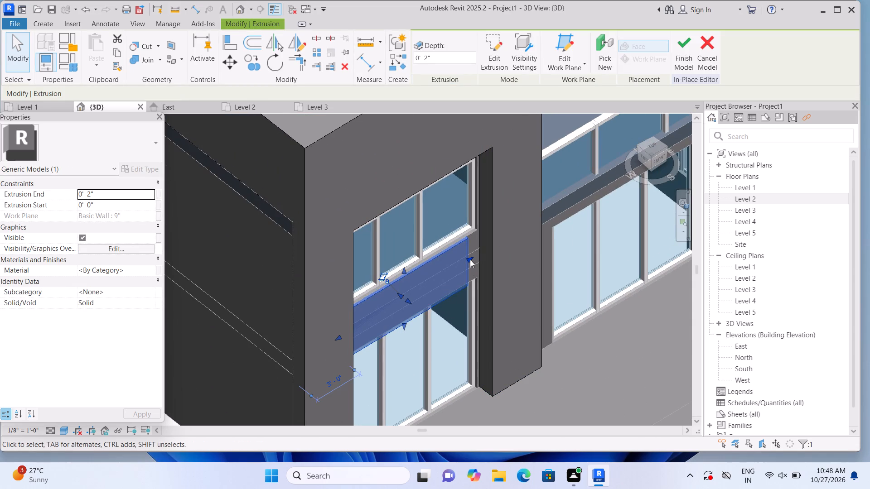
left_click_drag(470, 259, 482, 255)
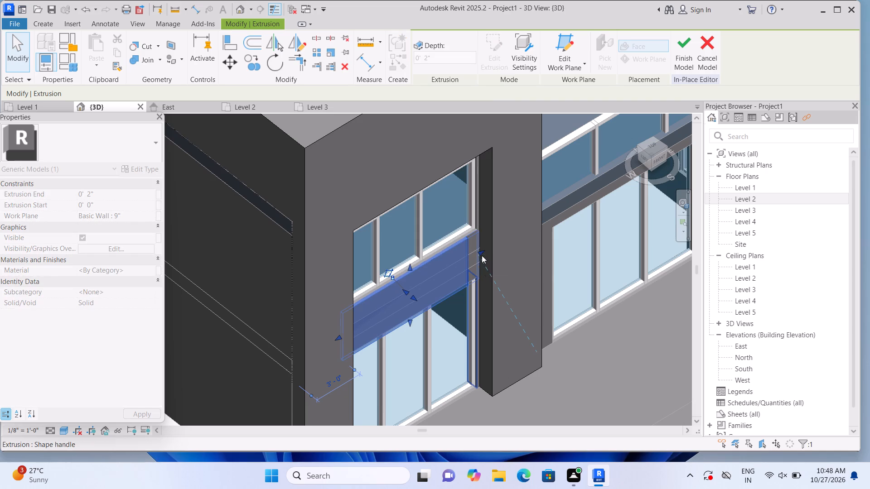
left_click_drag(482, 251, 490, 245)
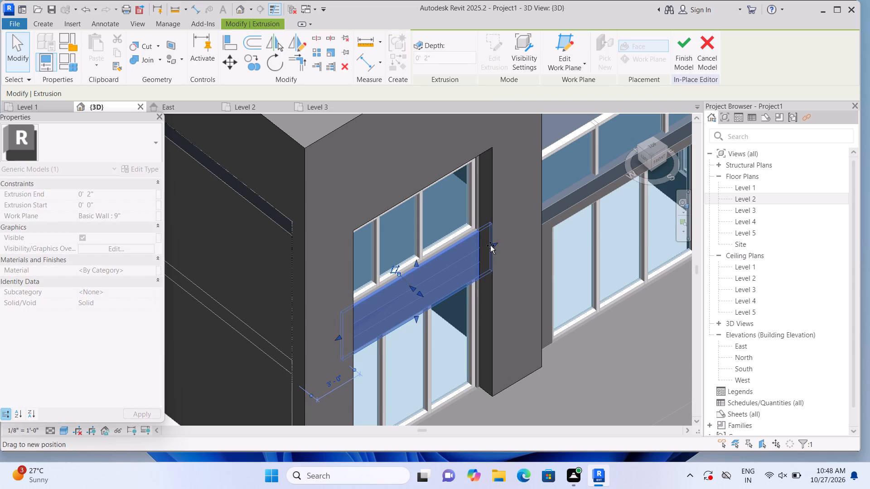
left_click_drag(490, 245, 486, 246)
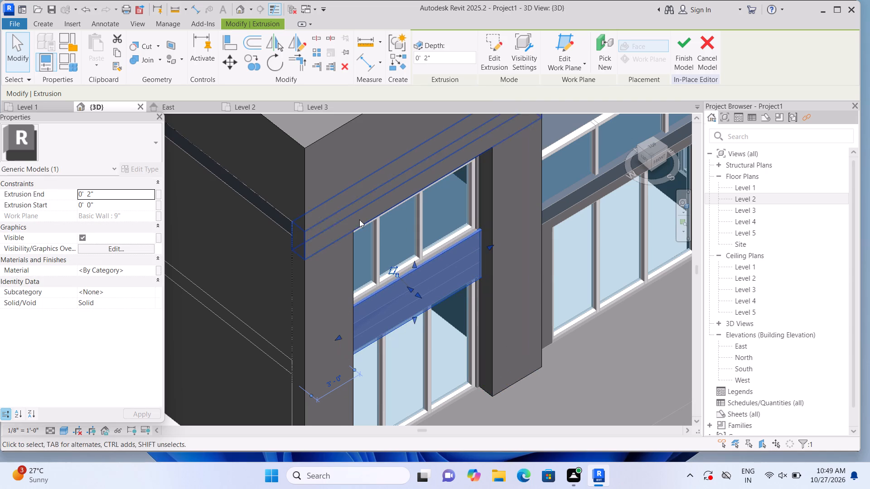
Join the spandrel panel's geometry with the front surround's pillars.
left_click(159, 56)
left_click(165, 78)
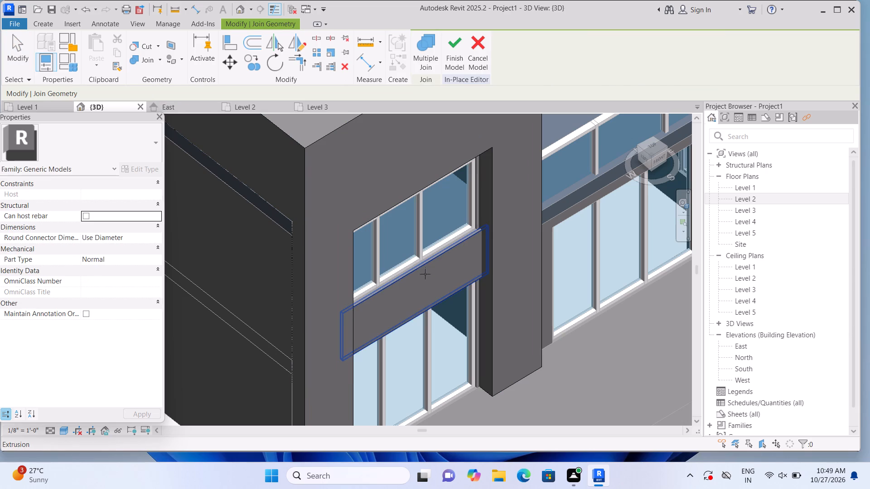
left_click(425, 277)
left_click(309, 321)
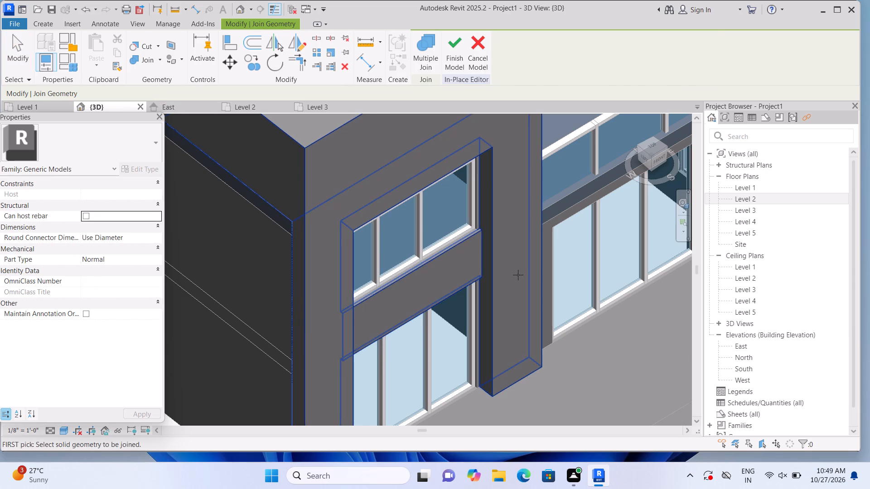
left_click(518, 275)
left_click(480, 269)
Examine the joined front surround and the balcony corner from several angles, checking the panel, pillars and slab edge.
scroll(480, 354, "down", 2)
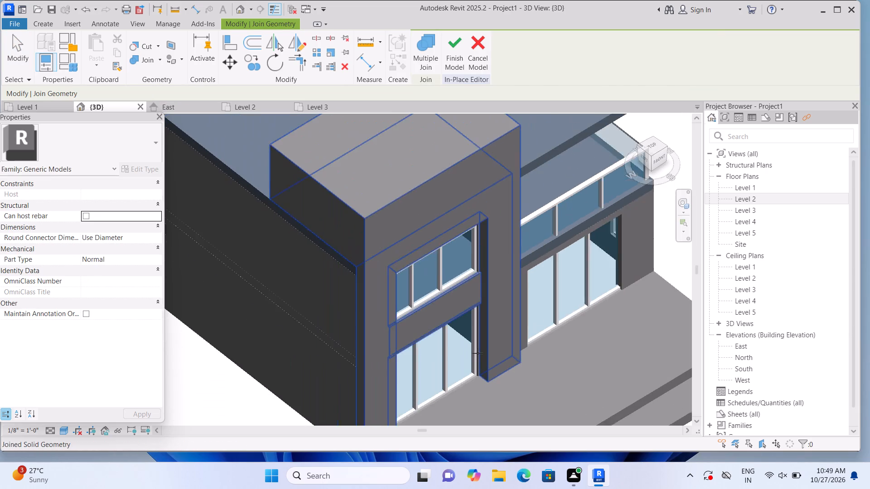
scroll(478, 353, "down", 3)
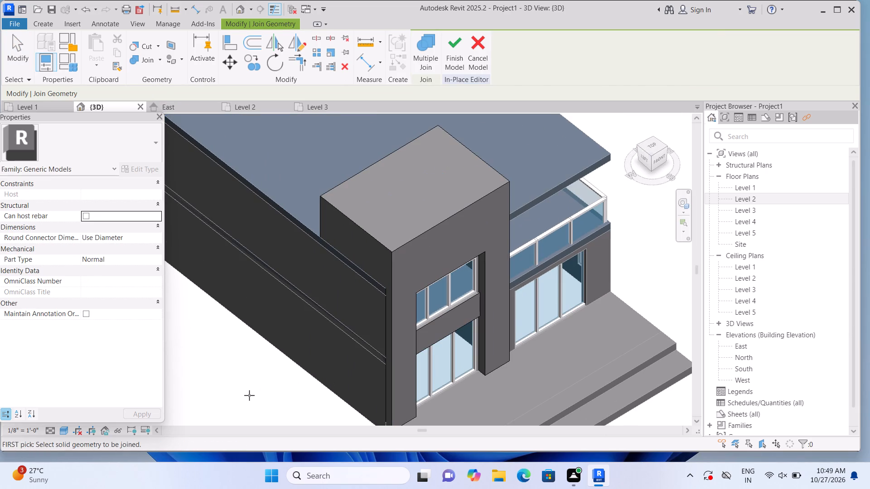
middle_click_drag(249, 395, 234, 340, "shift")
middle_click_drag(245, 384, 246, 343, "shift")
scroll(376, 378, "down", 3)
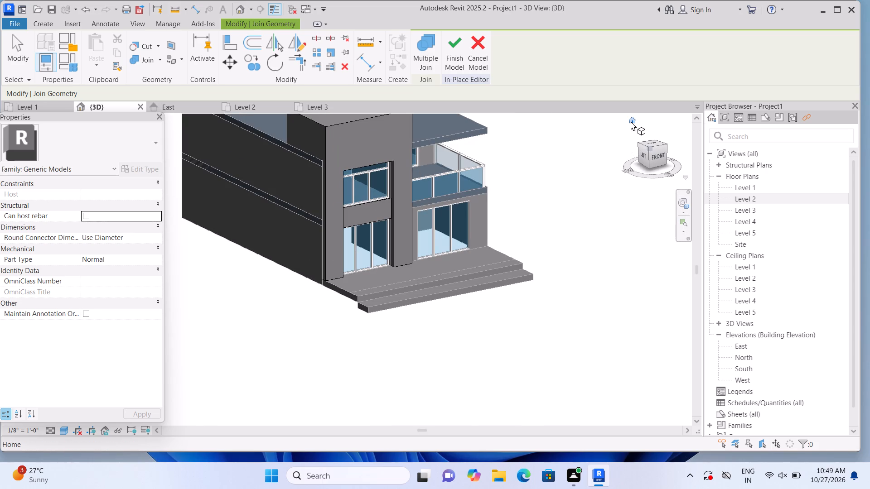
left_click(631, 121)
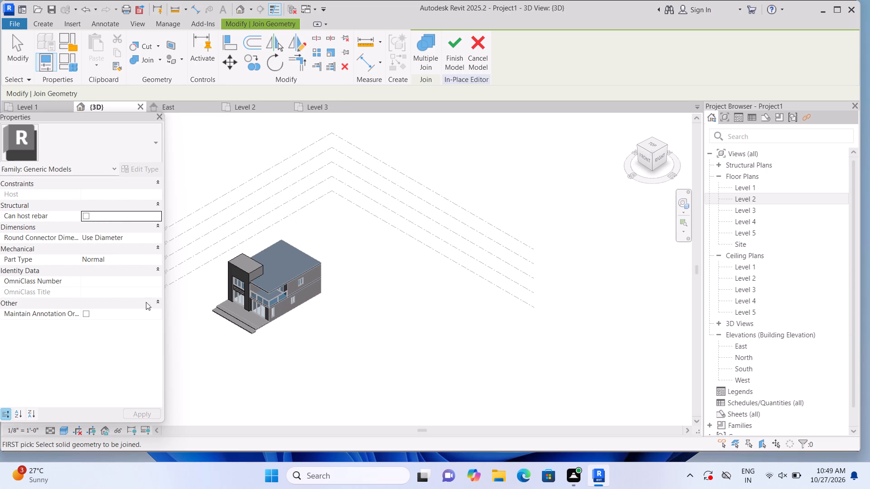
scroll(223, 316, "up", 3)
scroll(310, 268, "up", 6)
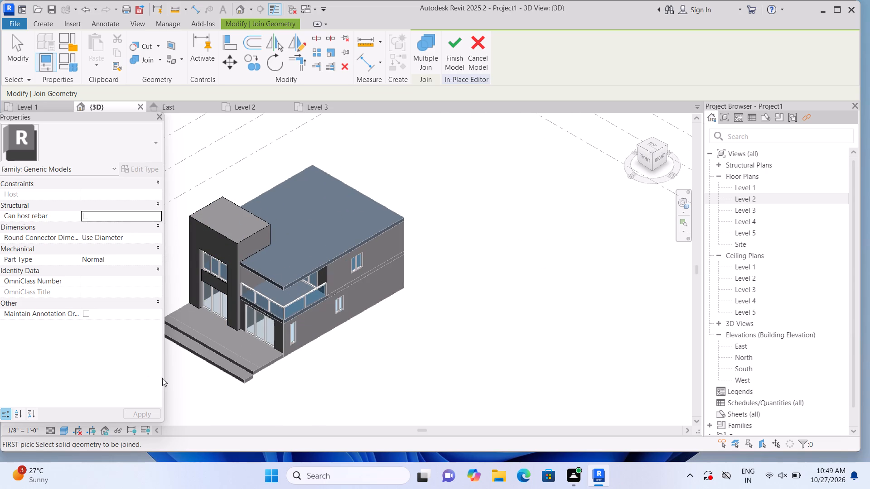
scroll(212, 386, "up", 5)
middle_click_drag(215, 393, 218, 394)
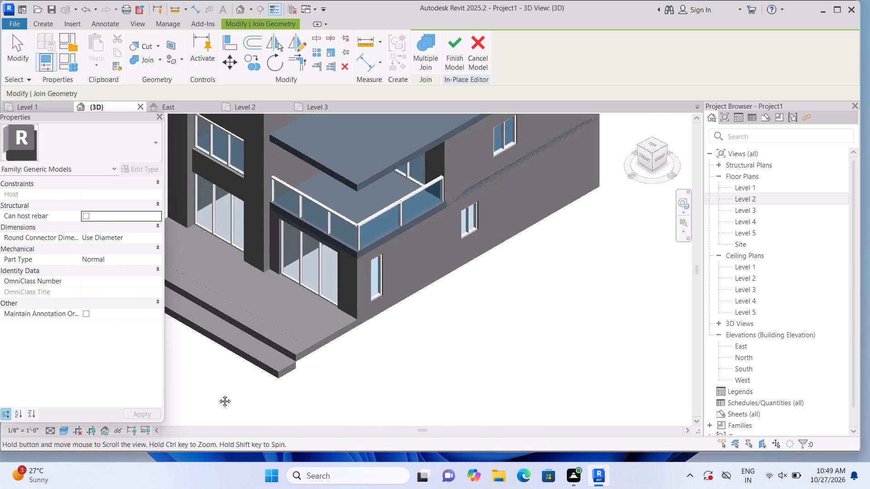
middle_click_drag(218, 394, 277, 430)
scroll(268, 413, "down", 2)
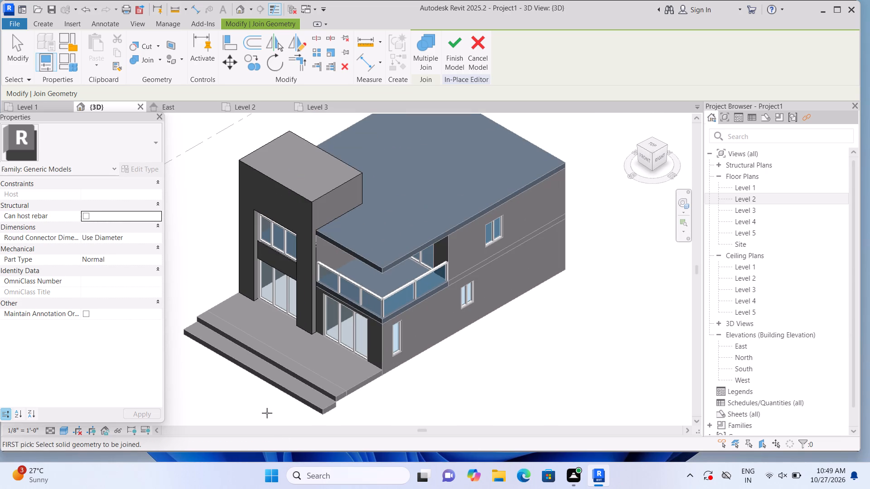
scroll(280, 351, "up", 6)
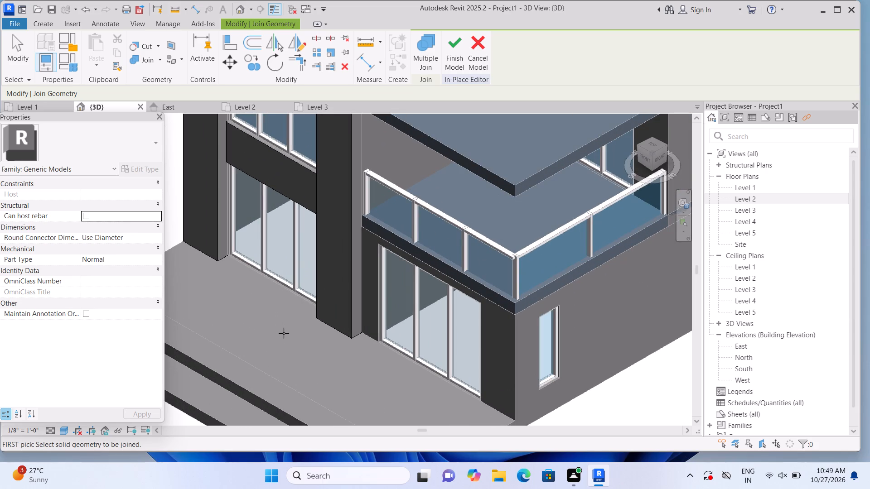
scroll(281, 350, "down", 4)
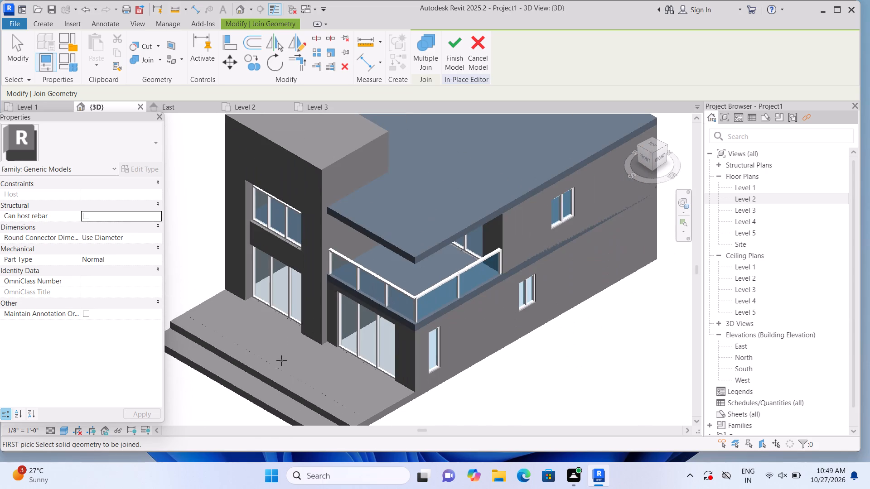
scroll(347, 374, "up", 1)
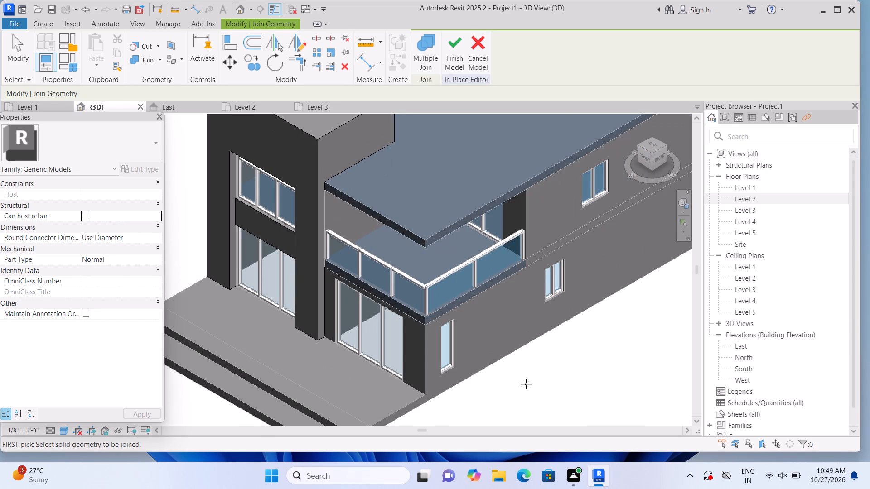
middle_click_drag(526, 385, 548, 307, "shift")
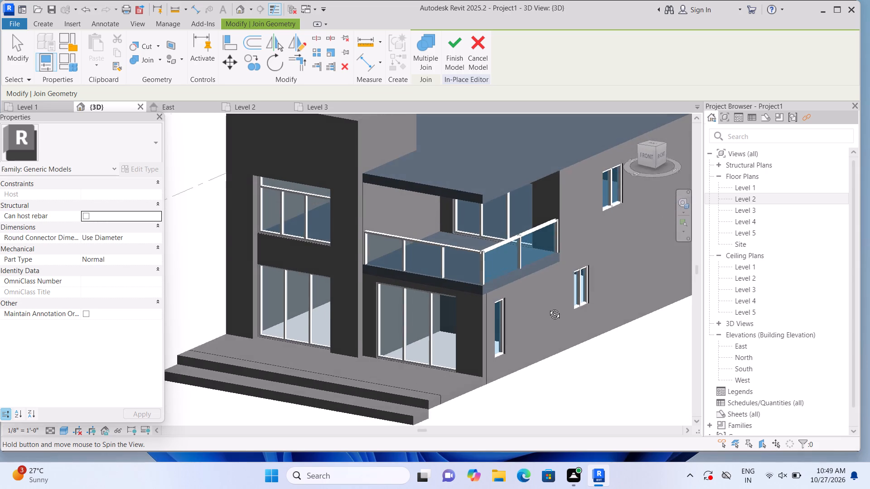
middle_click_drag(548, 307, 551, 323, "shift")
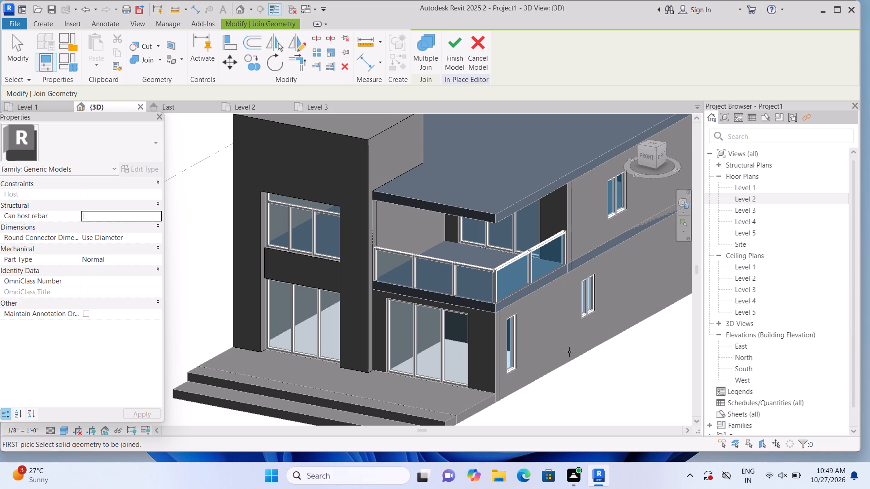
scroll(618, 312, "up", 3)
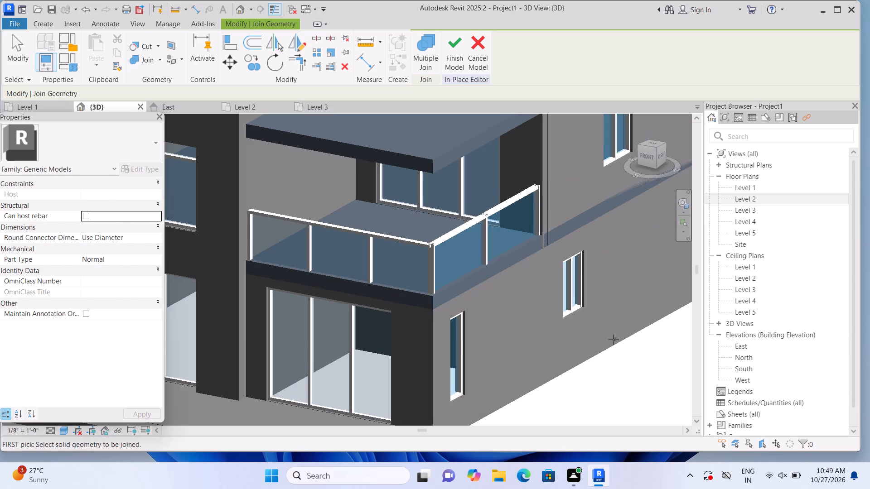
scroll(614, 364, "up", 1)
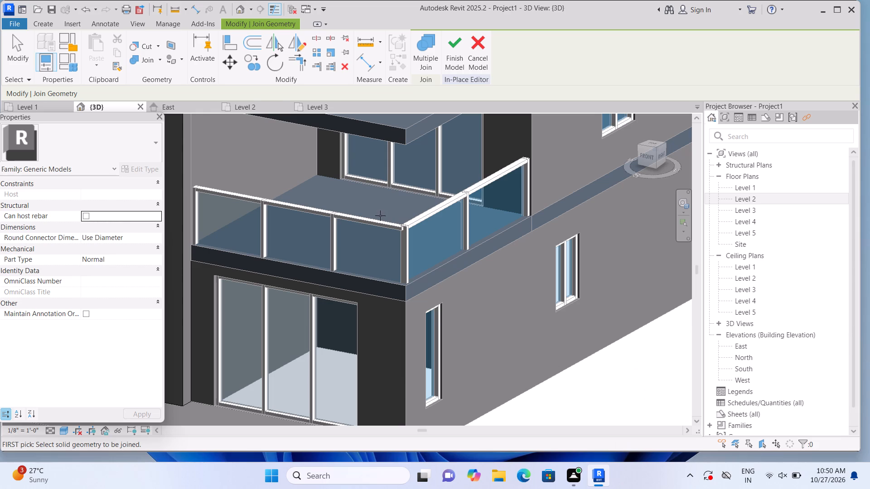
Start a rectangular extrusion sketch with its work plane on the side edge face of the balcony's Generic - 12" slab.
left_click(52, 25)
left_click(111, 40)
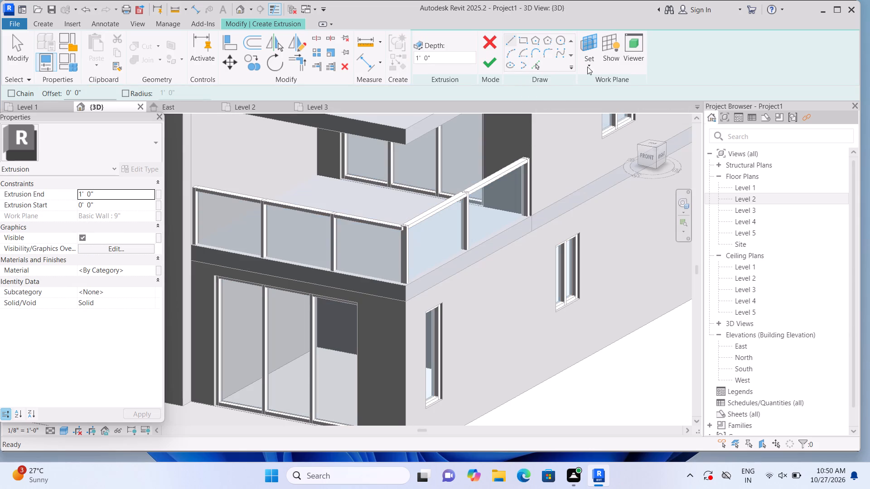
left_click(587, 67)
left_click(594, 100)
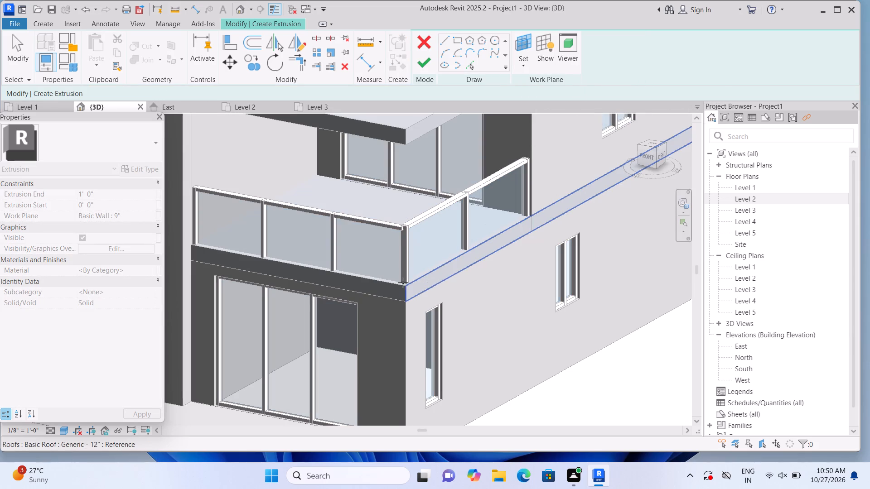
middle_click_drag(438, 276, 438, 276)
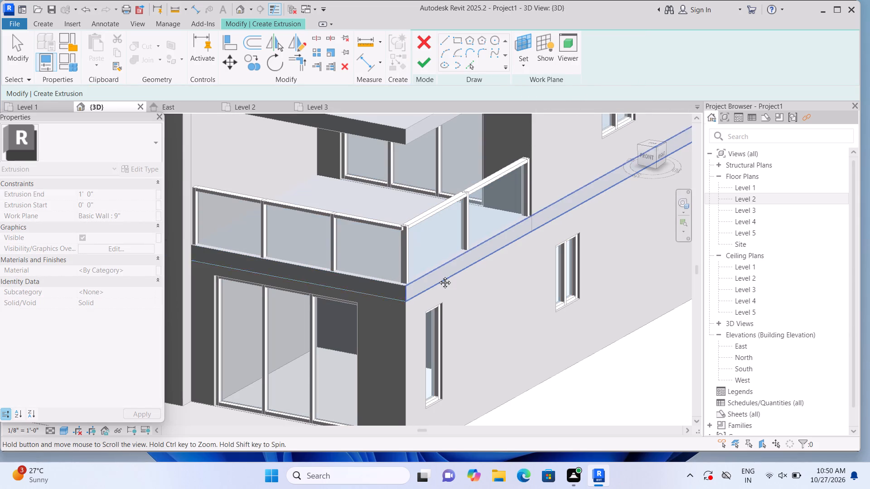
middle_click_drag(438, 276, 493, 245)
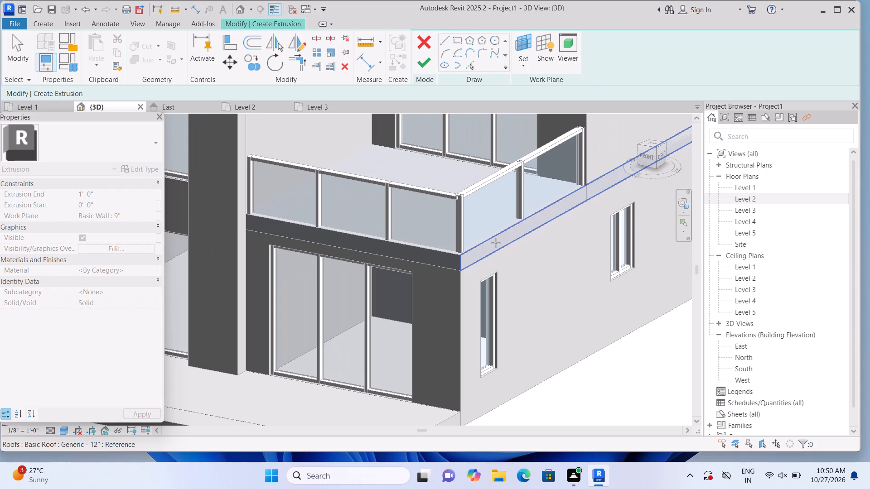
left_click(496, 243)
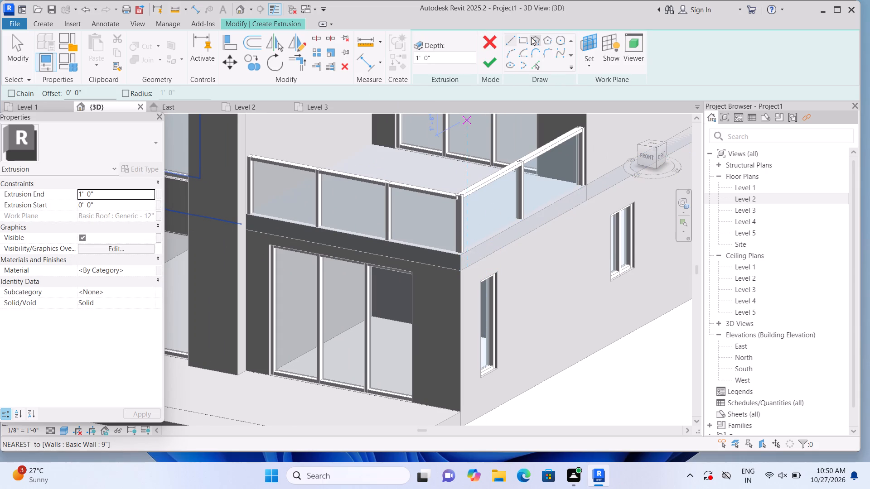
left_click(525, 40)
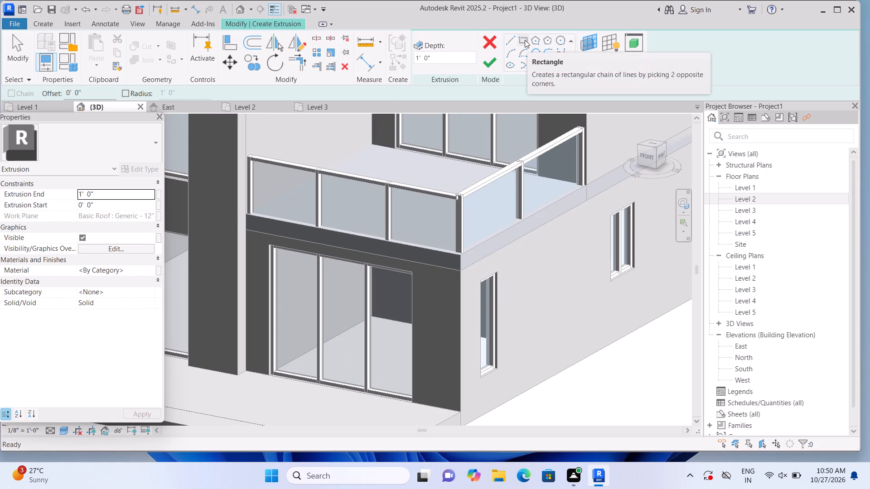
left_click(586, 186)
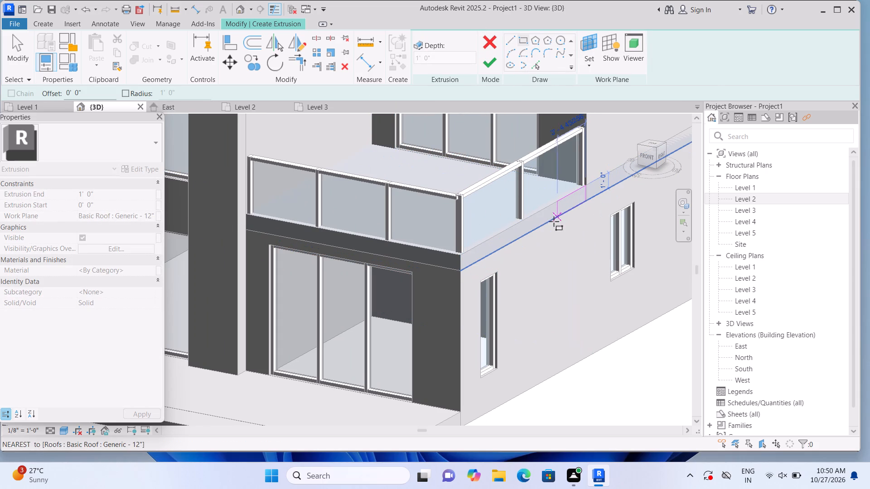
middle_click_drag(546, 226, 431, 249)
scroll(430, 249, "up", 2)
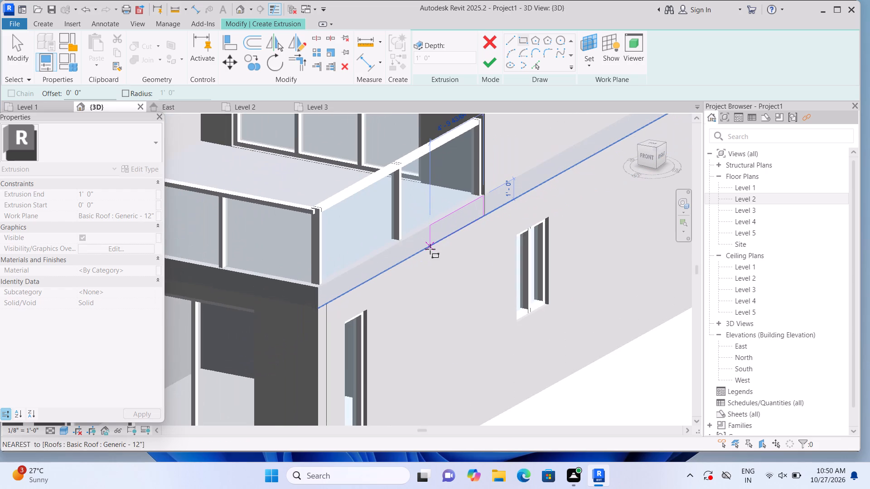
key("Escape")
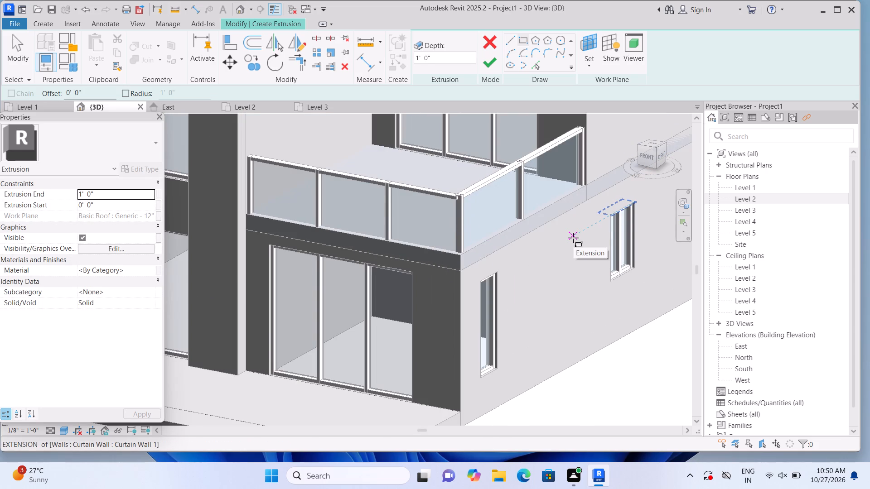
Sketch a 15'-0" by 1'-0" rectangle over the balcony slab's side edge face, from the upper house wall to the front corner.
middle_click_drag(586, 244, 519, 248)
scroll(515, 198, "up", 6)
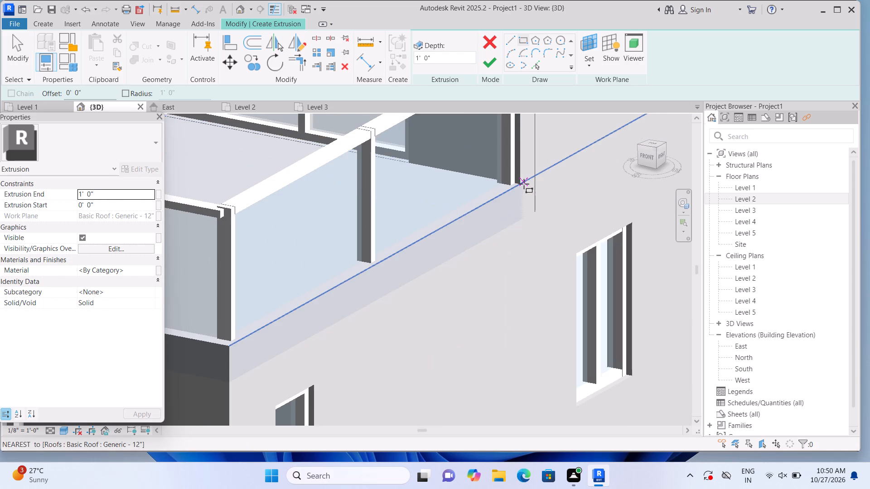
left_click(518, 184)
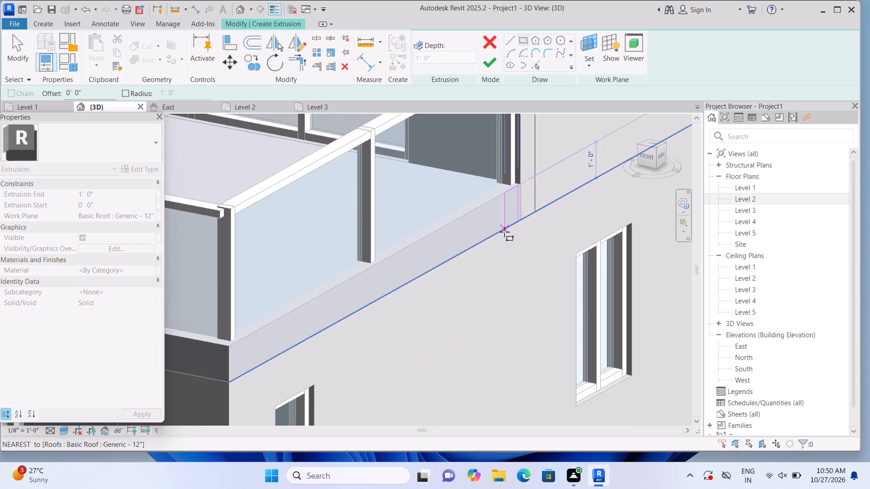
key("Escape")
scroll(517, 201, "up", 2)
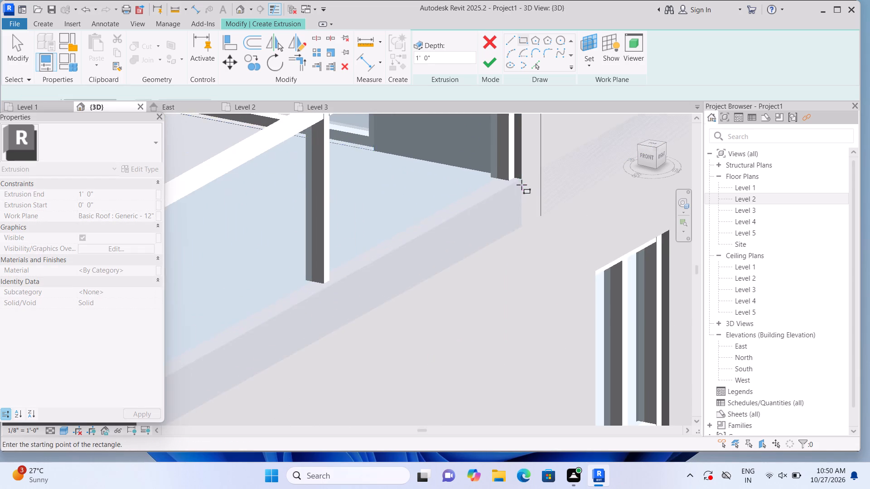
scroll(522, 185, "up", 4)
left_click(523, 173)
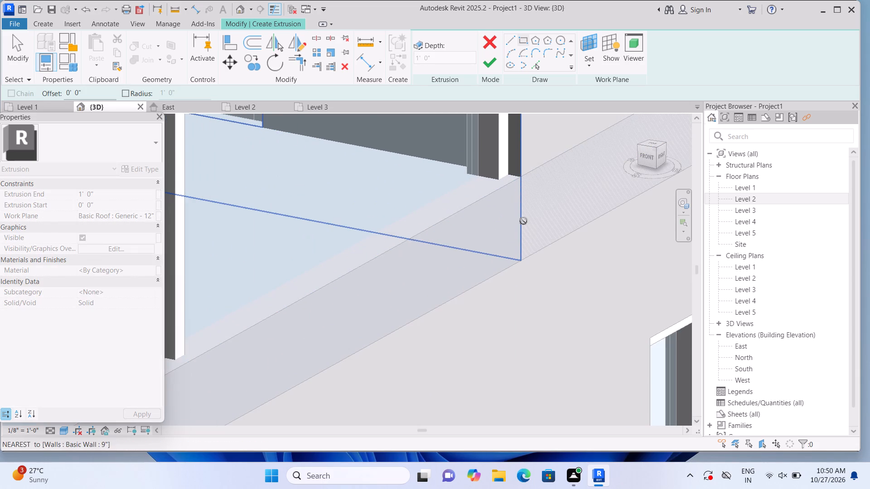
middle_click_drag(475, 279, 503, 124)
middle_click(503, 124)
scroll(502, 125, "down", 2)
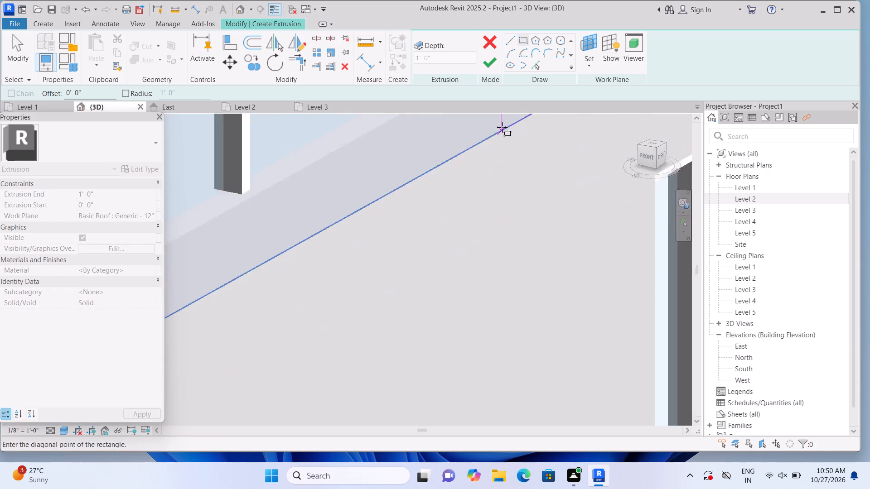
middle_click_drag(459, 156, 481, 249)
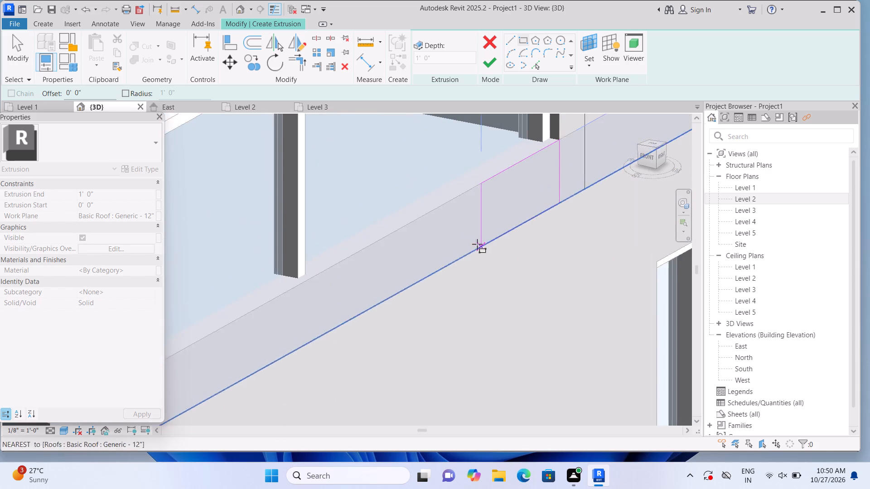
scroll(478, 244, "down", 4)
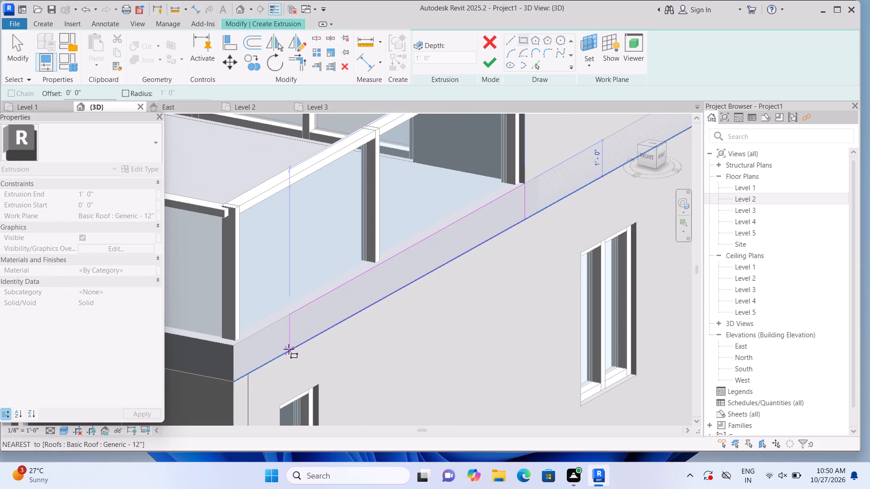
left_click(234, 381)
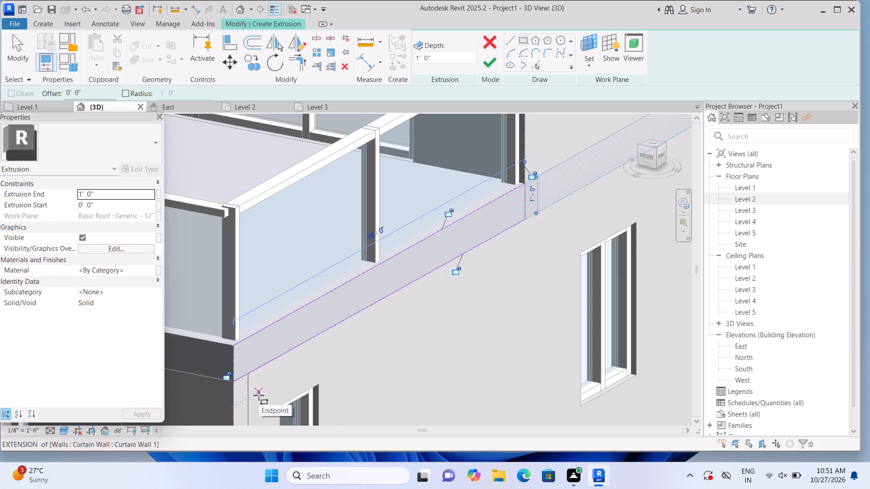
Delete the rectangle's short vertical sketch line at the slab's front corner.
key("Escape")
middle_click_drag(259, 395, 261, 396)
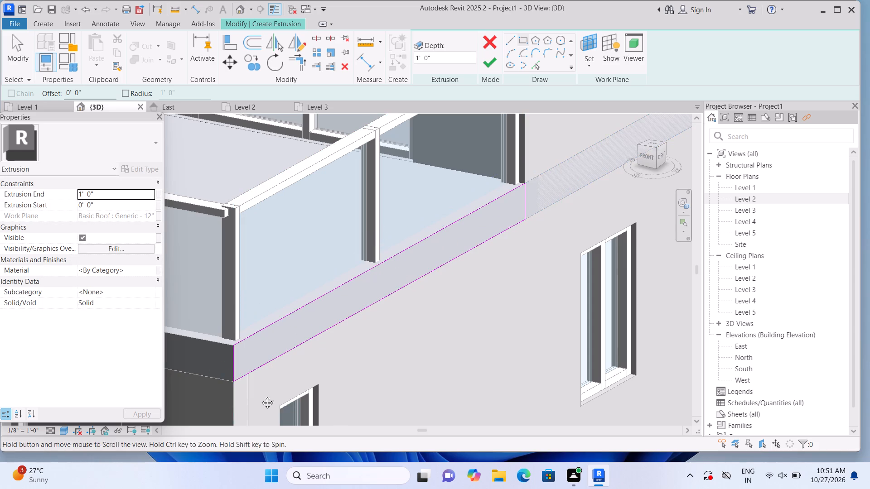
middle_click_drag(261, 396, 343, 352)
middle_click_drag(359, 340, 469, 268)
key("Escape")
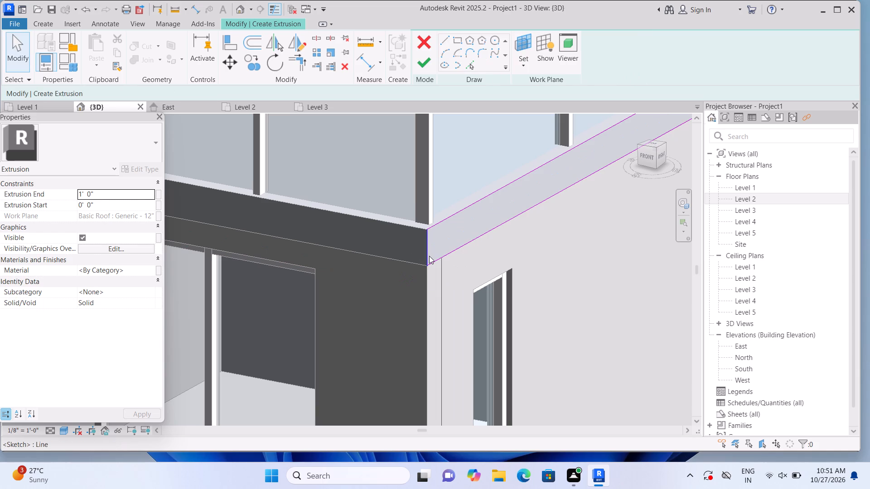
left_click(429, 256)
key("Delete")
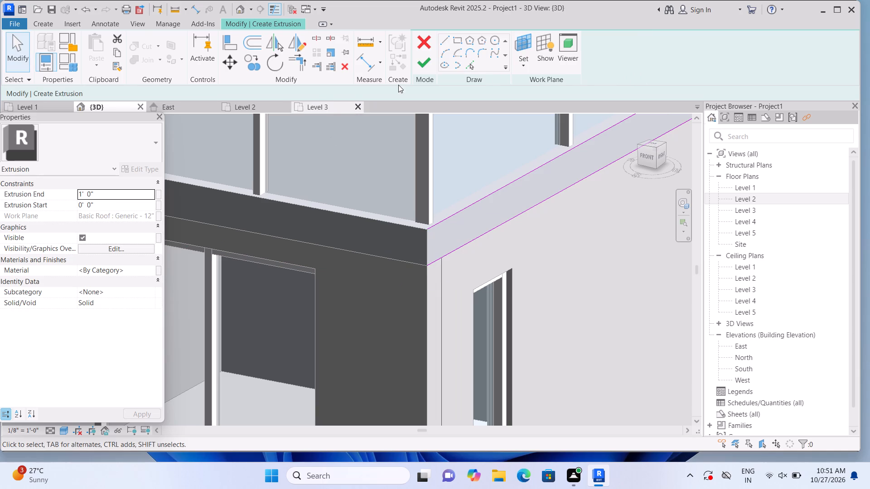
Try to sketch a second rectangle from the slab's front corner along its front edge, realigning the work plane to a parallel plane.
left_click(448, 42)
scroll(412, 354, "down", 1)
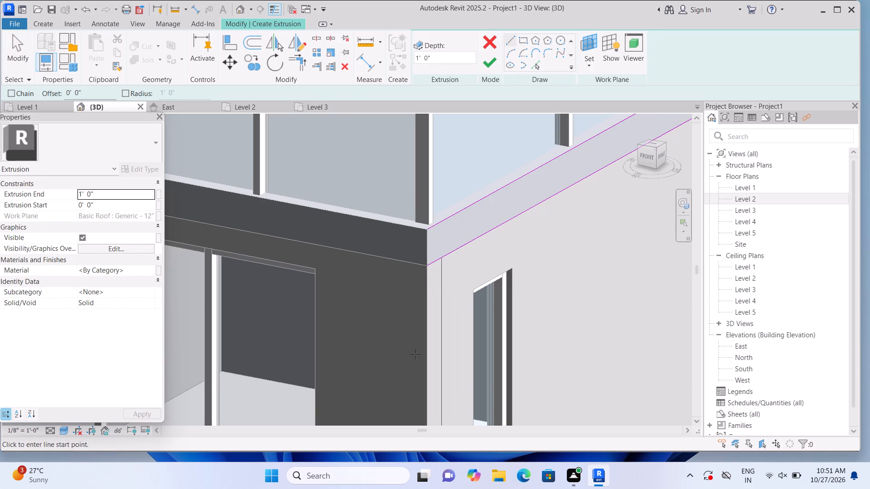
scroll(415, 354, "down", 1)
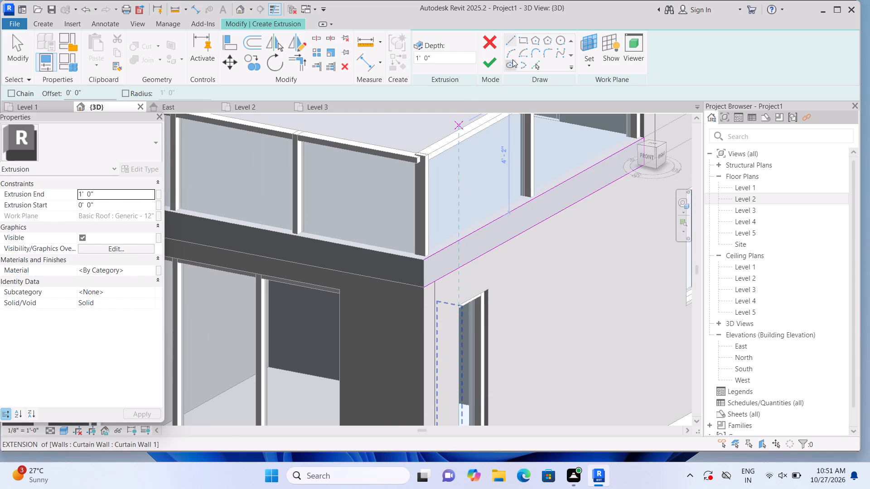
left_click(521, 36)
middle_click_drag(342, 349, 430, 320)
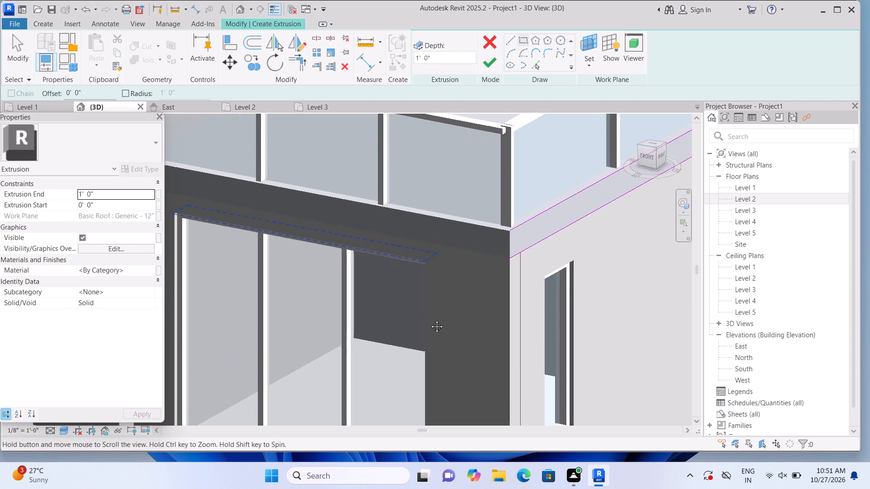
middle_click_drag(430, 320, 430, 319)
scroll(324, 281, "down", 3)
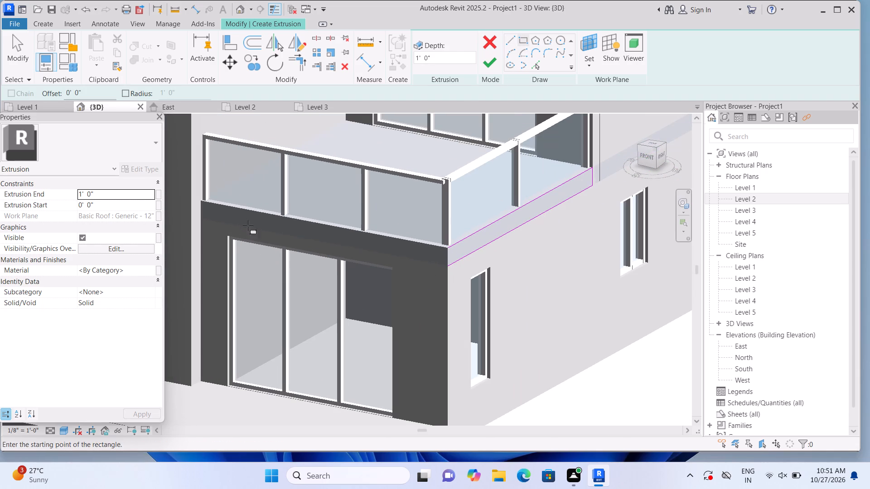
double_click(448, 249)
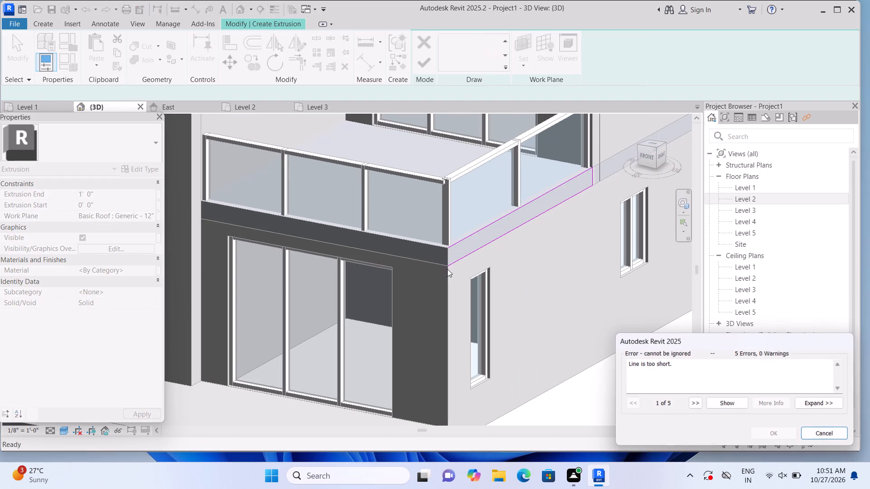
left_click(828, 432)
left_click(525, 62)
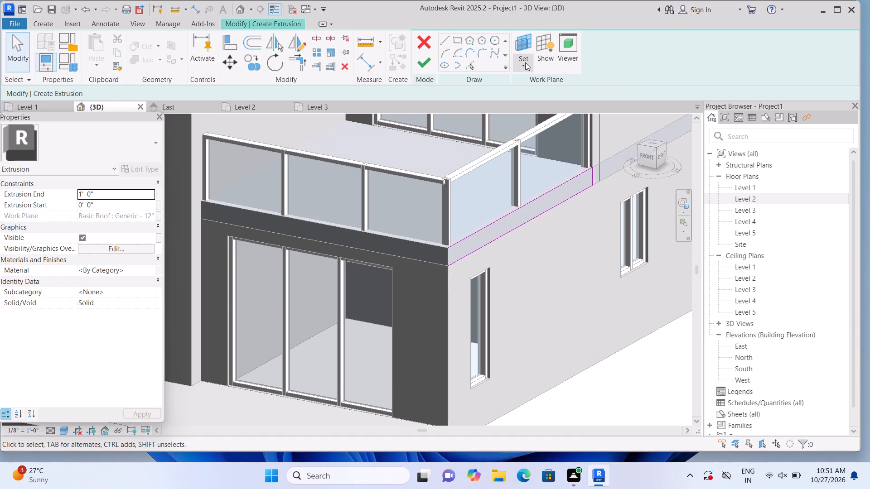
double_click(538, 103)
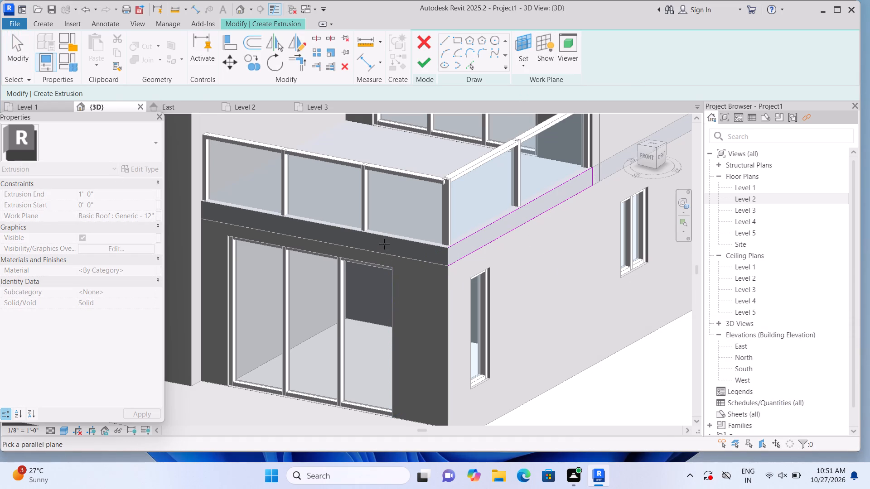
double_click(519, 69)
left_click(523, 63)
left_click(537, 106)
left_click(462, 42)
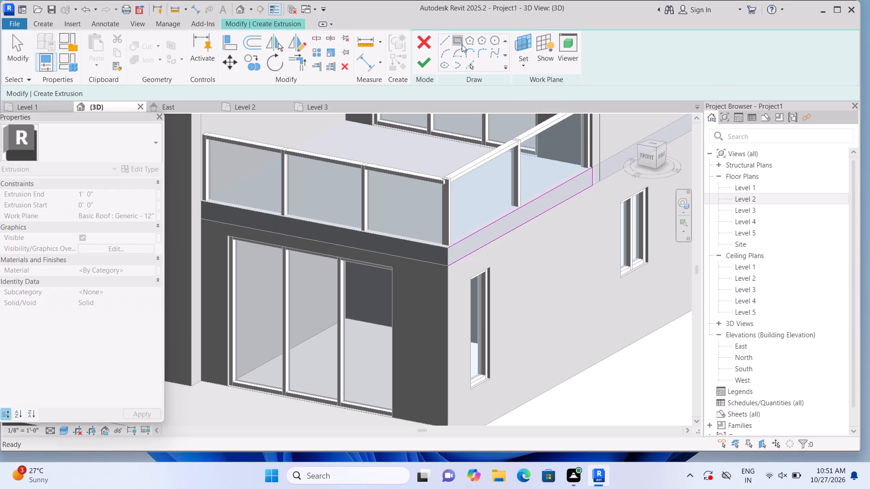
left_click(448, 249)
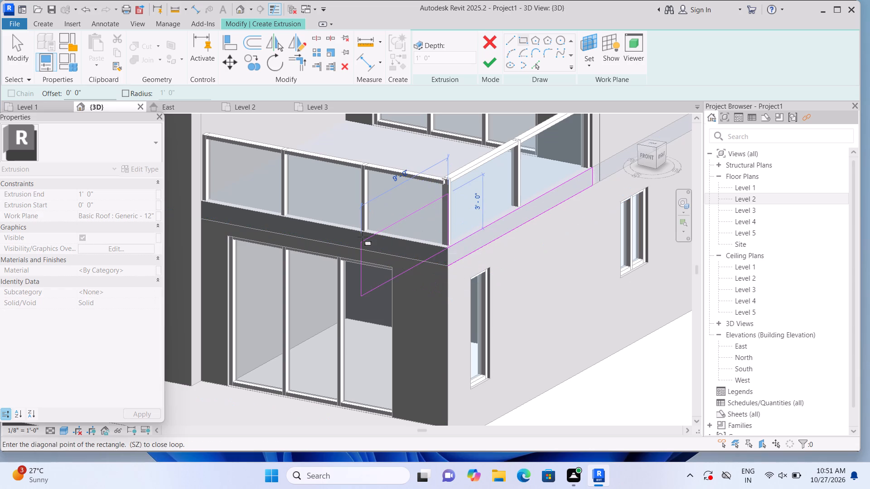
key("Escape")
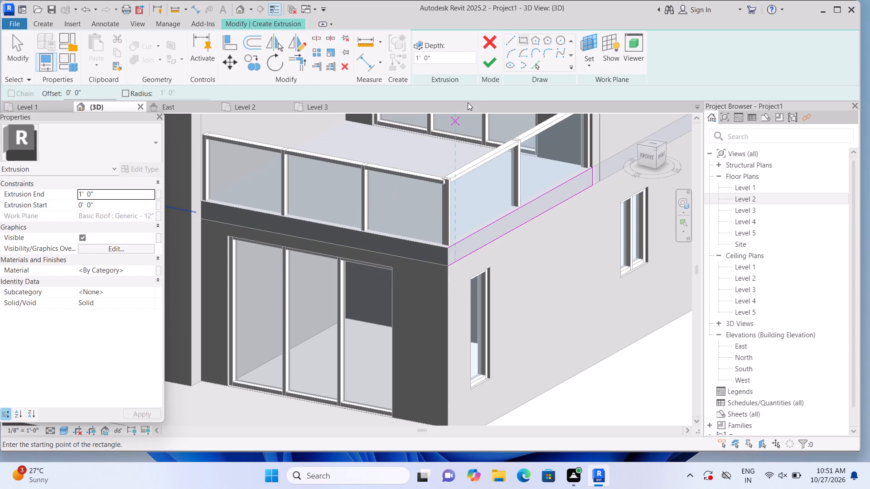
Close the sketch with a vertical line between the open ends at the slab's front corner and finish the extrusion.
left_click(512, 44)
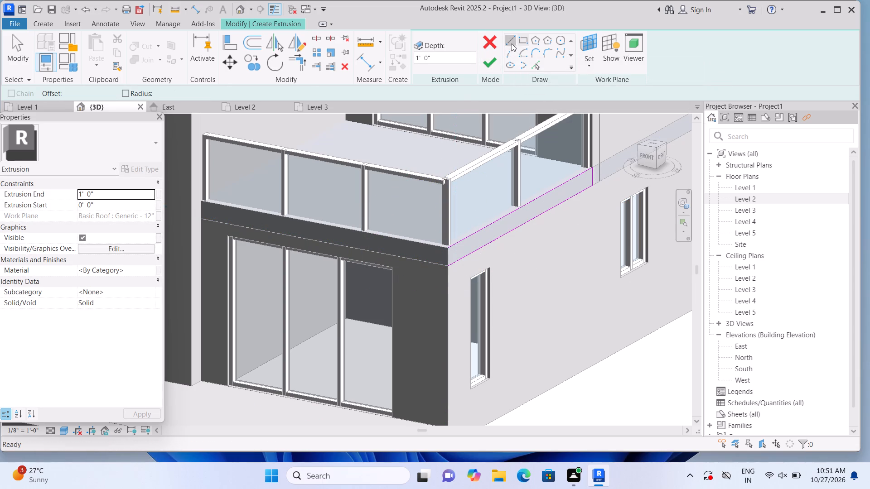
scroll(452, 257, "up", 3)
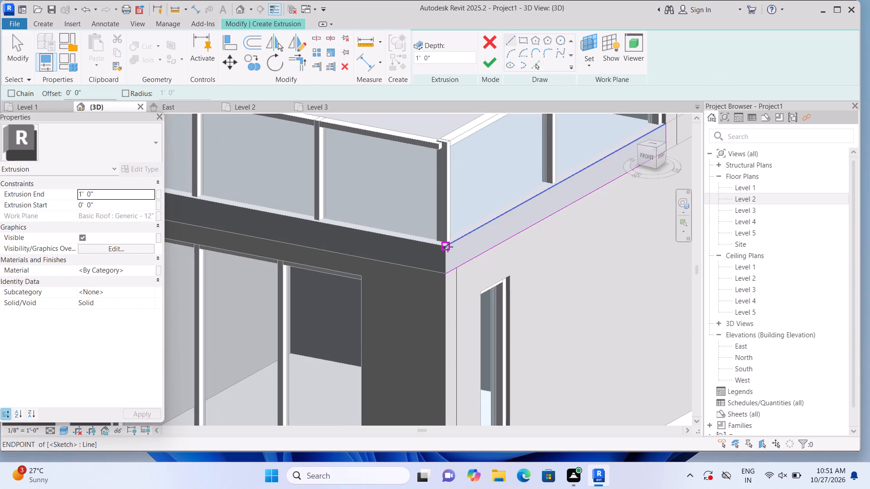
left_click(447, 247)
left_click(448, 274)
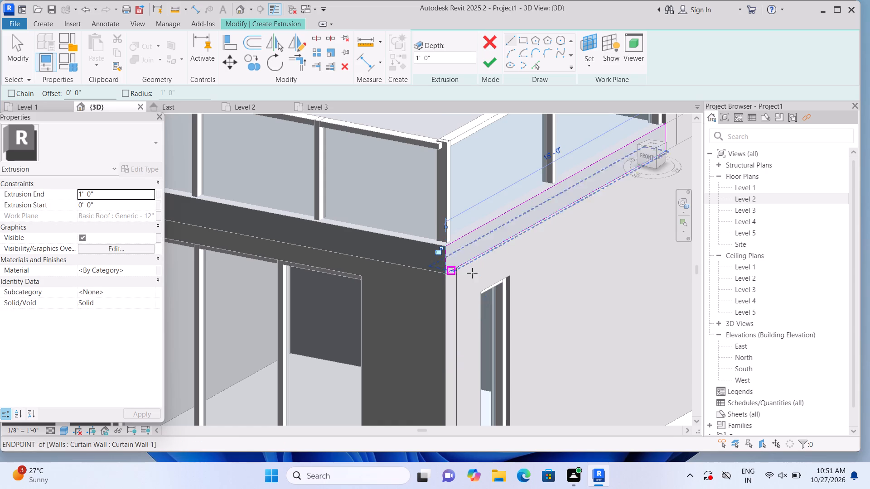
key("Escape")
scroll(458, 281, "up", 2)
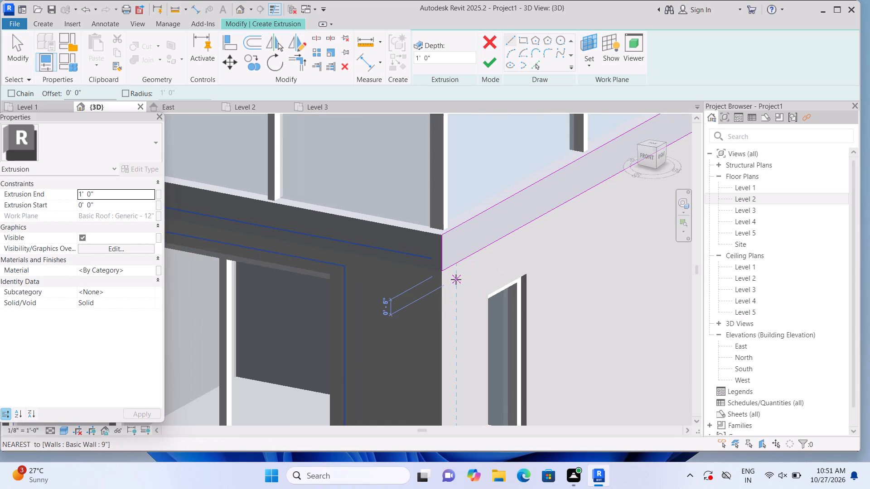
scroll(456, 279, "down", 2)
left_click(493, 66)
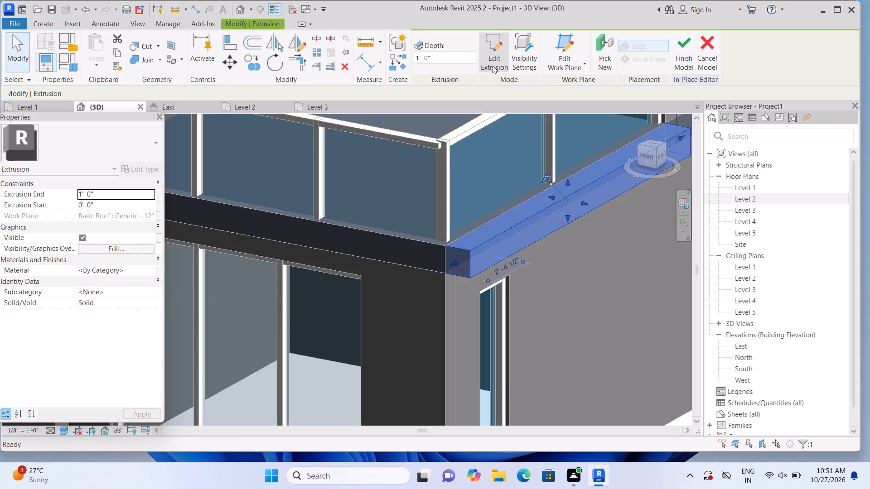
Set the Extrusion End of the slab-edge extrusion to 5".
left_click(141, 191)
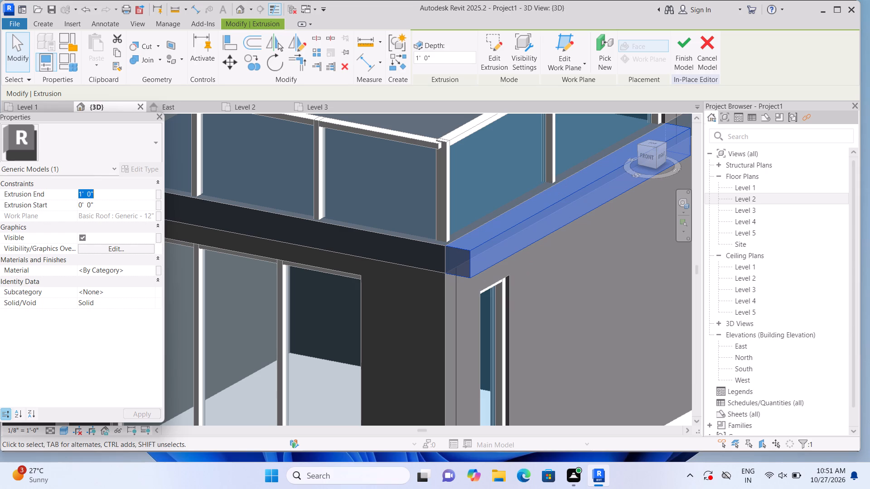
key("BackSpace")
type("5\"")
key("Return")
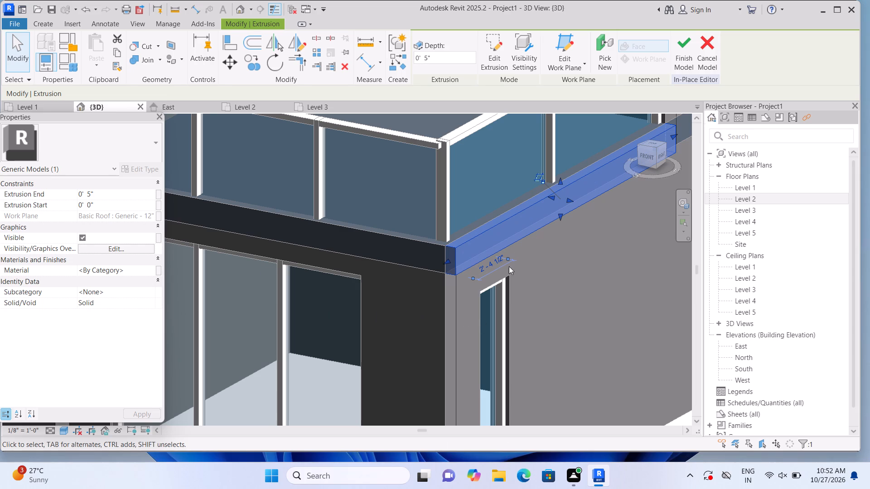
Set the Extrusion End of the slab-edge extrusion to 9" and clear the selection.
left_click(146, 197)
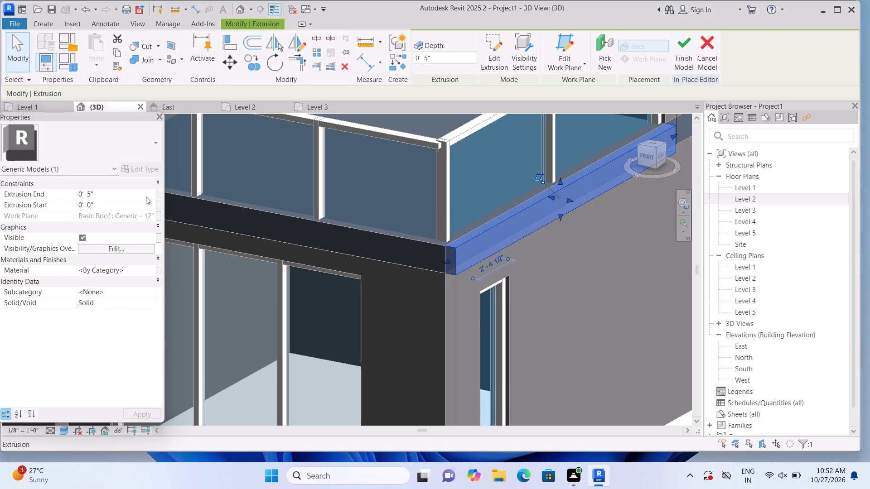
key("BackSpace")
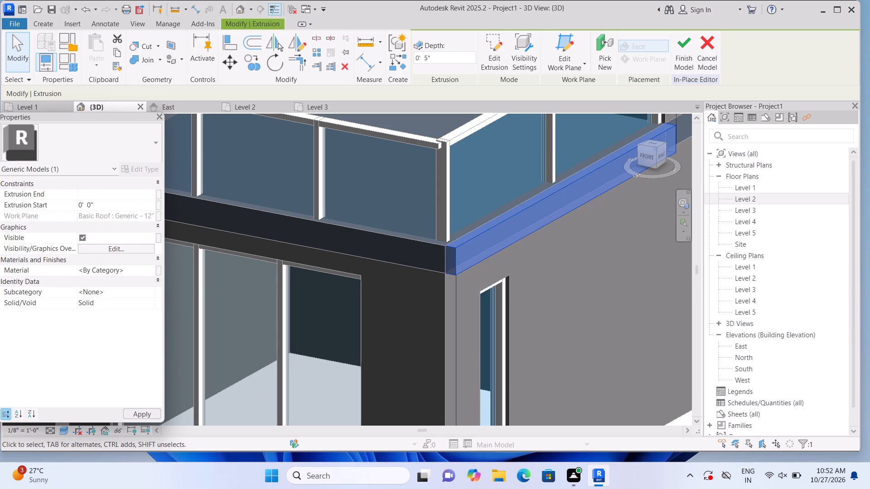
key("9")
key("shift+quotedbl")
key("Return")
scroll(188, 193, "down", 2)
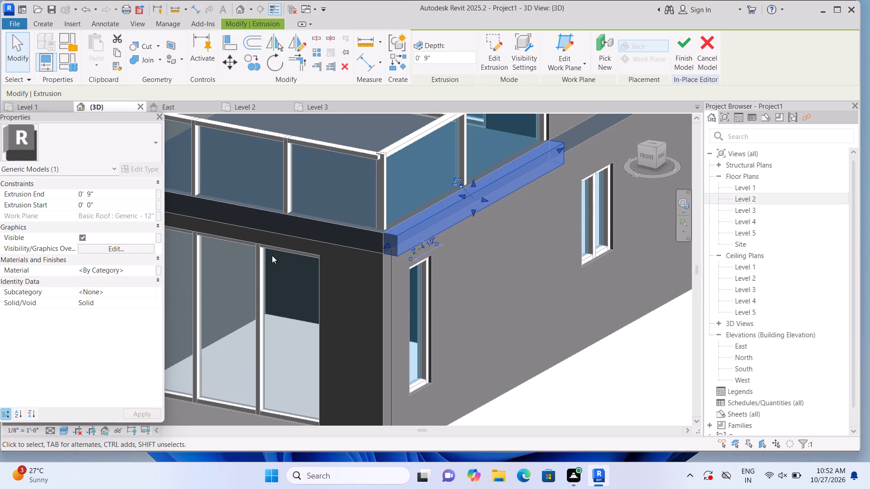
left_click(564, 417)
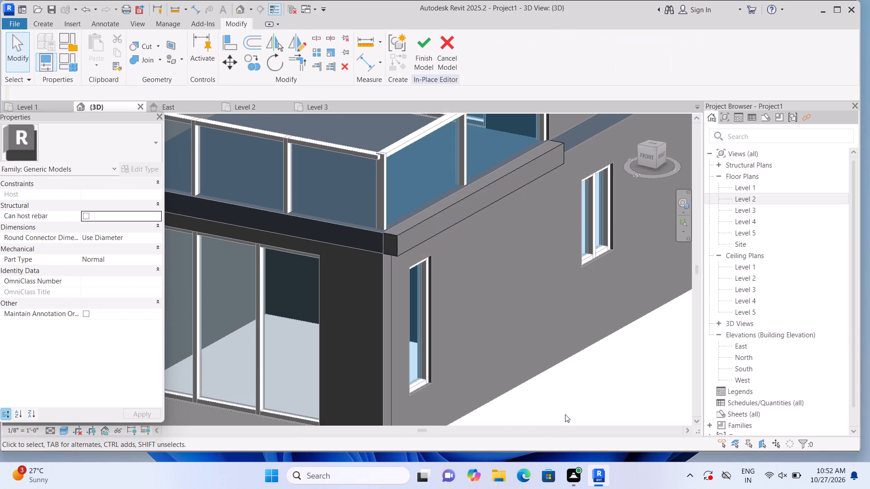
Create an extrusion on the balcony slab's front face from a rectangle spanning the slab's front edge up to the wall corner.
middle_click_drag(610, 395, 642, 398)
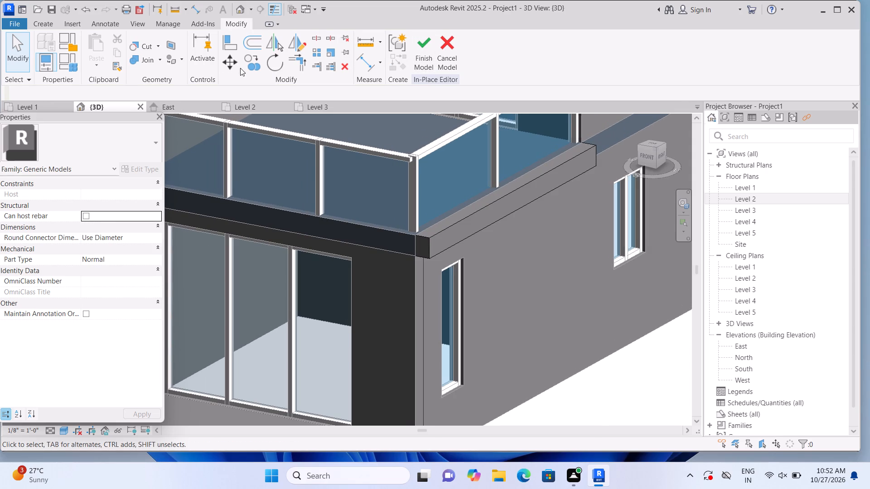
left_click(56, 25)
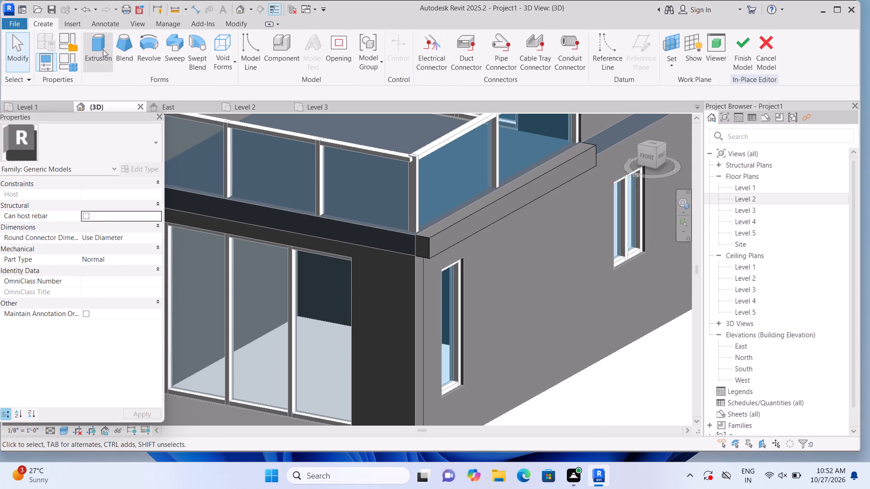
left_click(103, 49)
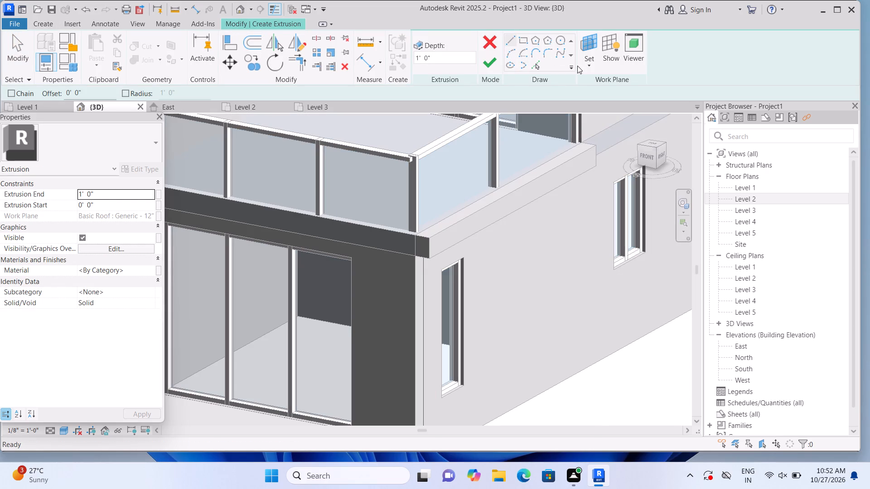
left_click(587, 66)
left_click(594, 103)
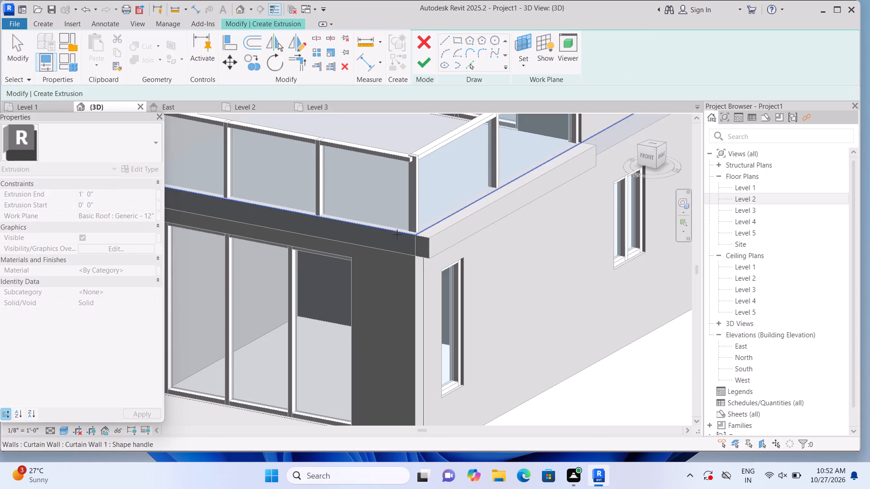
double_click(396, 246)
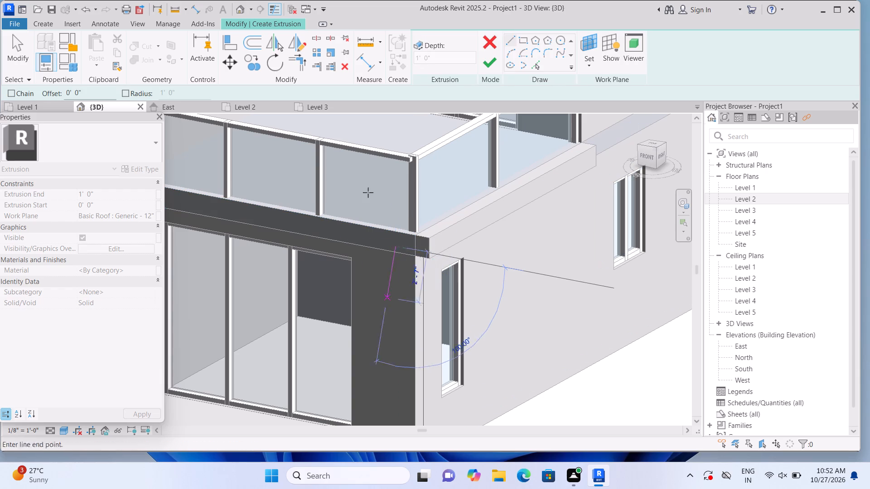
key("Escape")
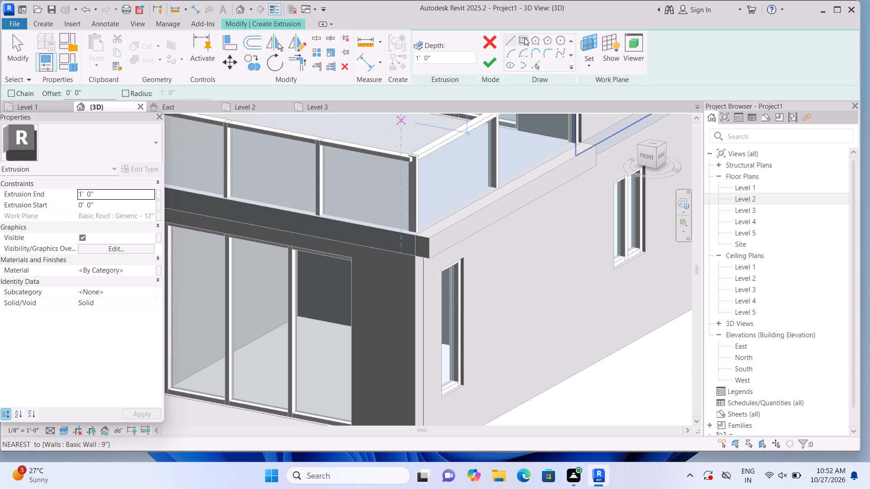
left_click(524, 38)
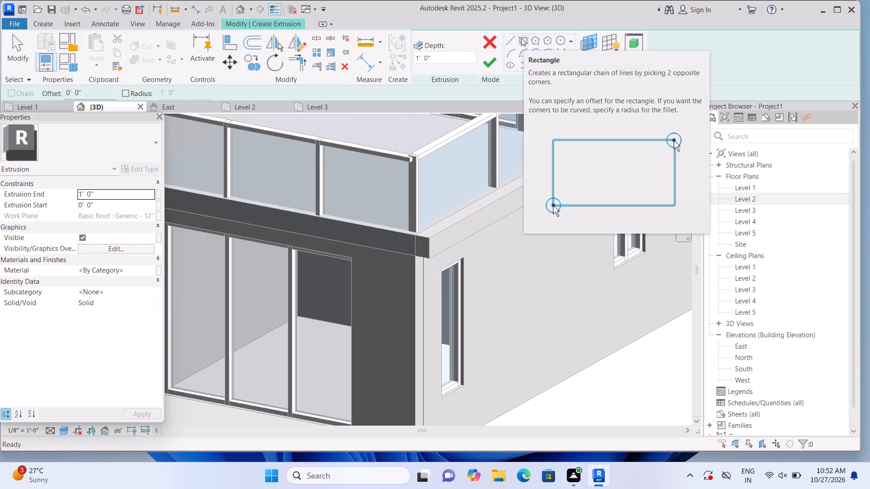
middle_click_drag(376, 343, 506, 318)
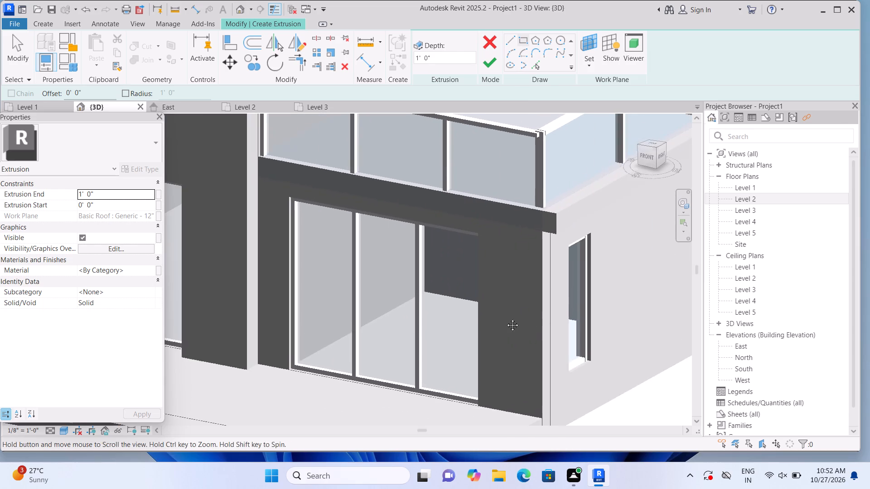
middle_click_drag(506, 318, 507, 318)
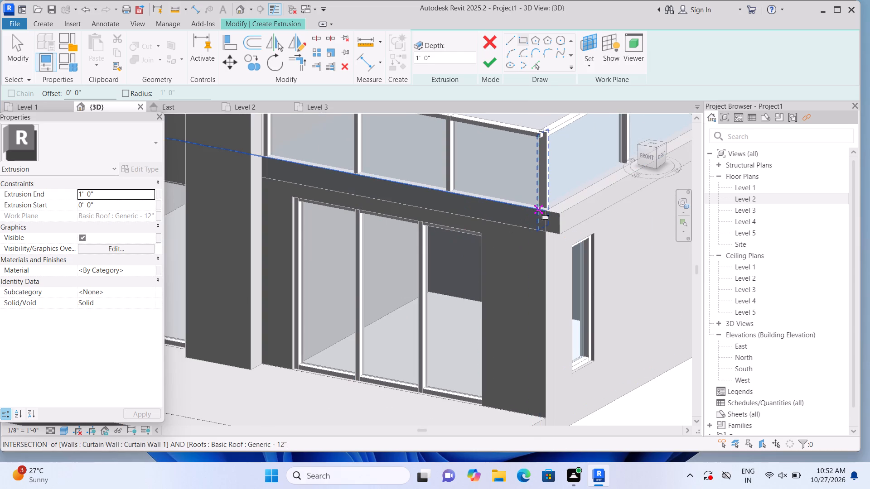
left_click(265, 159)
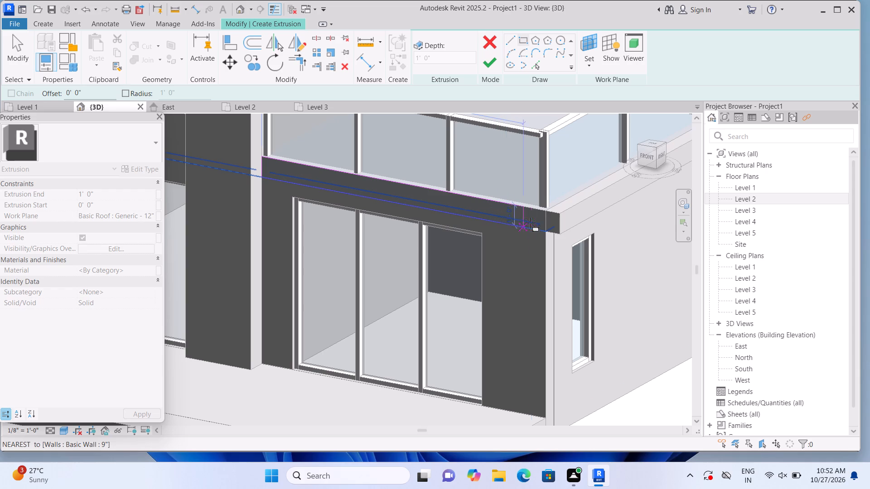
left_click(546, 228)
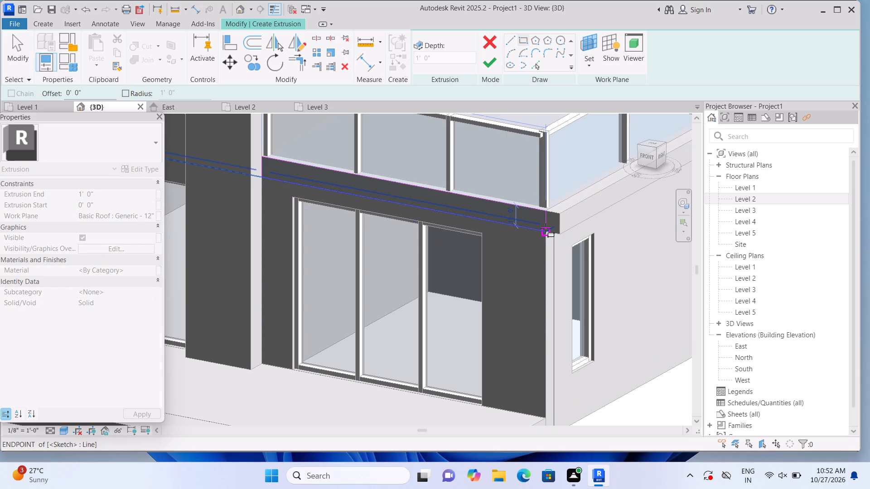
left_click(488, 56)
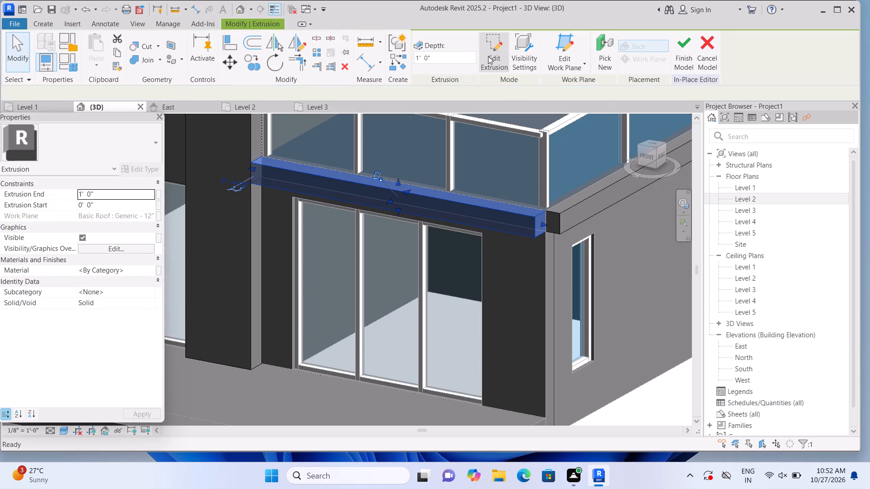
Set the Extrusion End of the front slab-edge extrusion to 9".
left_click(136, 189)
key("BackSpace")
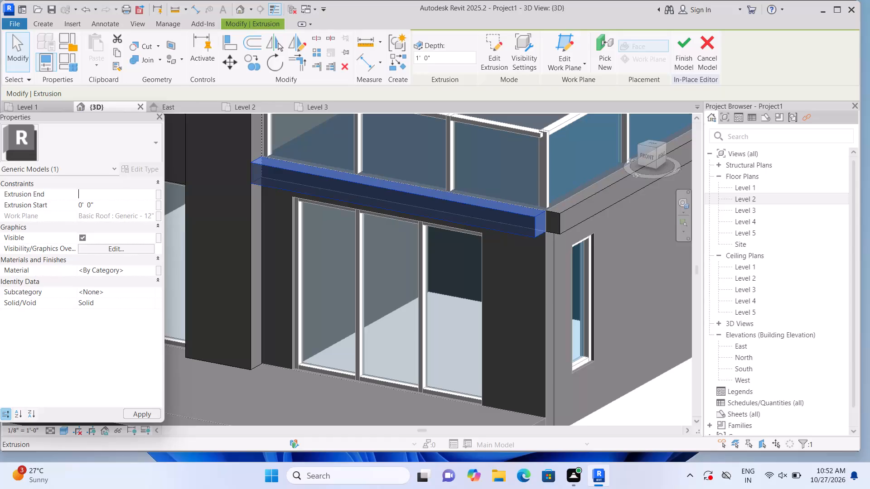
key("9")
key("shift+quotedbl")
key("Return")
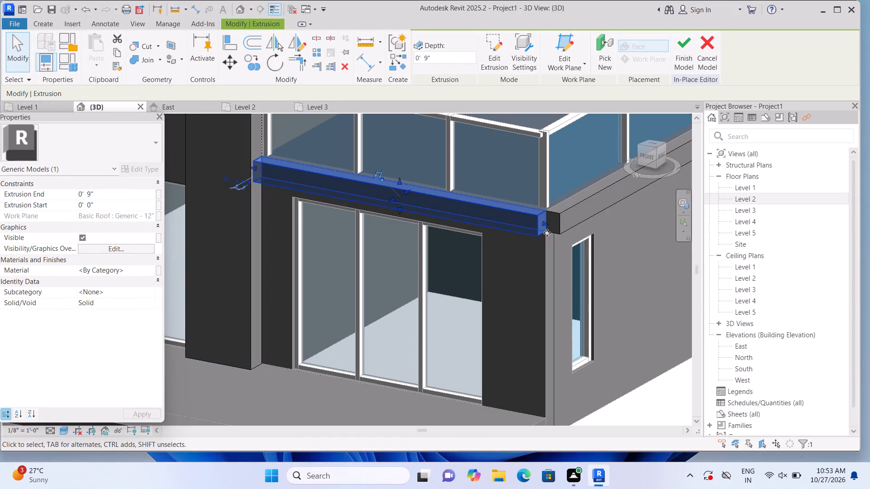
Stretch the corner end of the front fascia extrusion outward over the end of the side fascia and clear the selection.
scroll(548, 234, "up", 2)
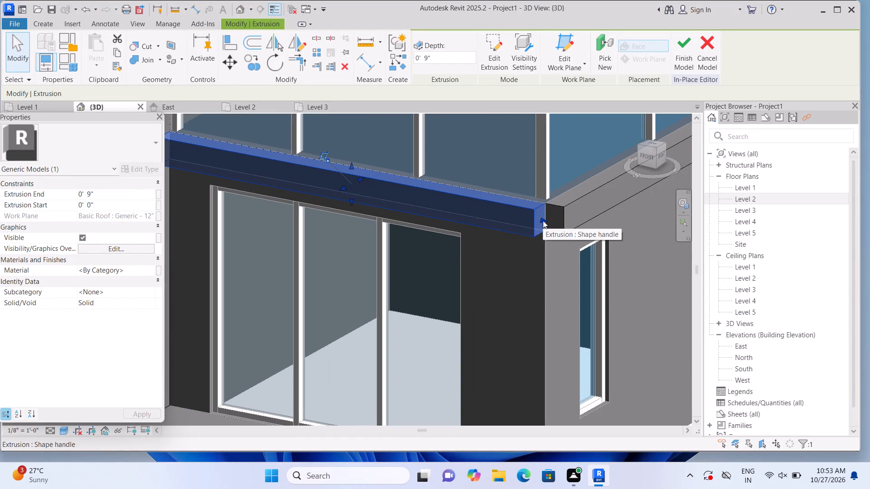
left_click_drag(543, 221, 556, 222)
scroll(555, 232, "down", 5)
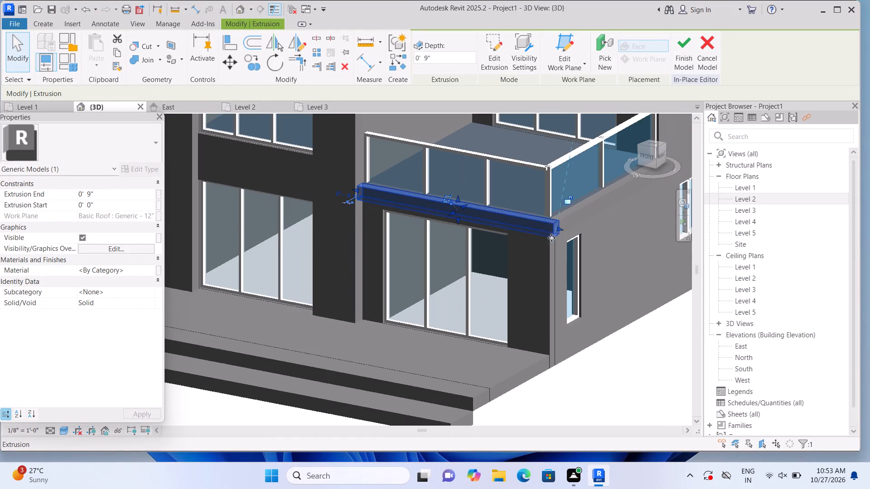
double_click(618, 398)
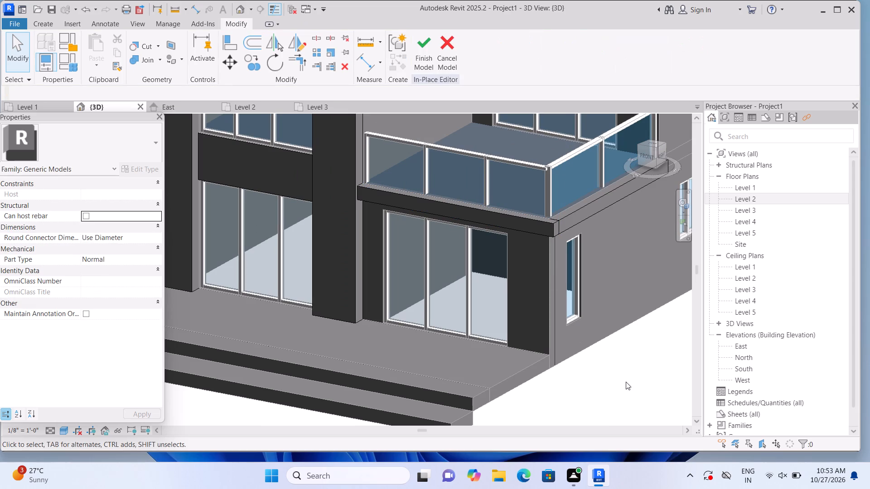
Join the front fascia extrusion with the side fascia extrusion at the balcony corner using Join Geometry.
middle_click_drag(624, 383, 536, 408)
left_click(450, 254)
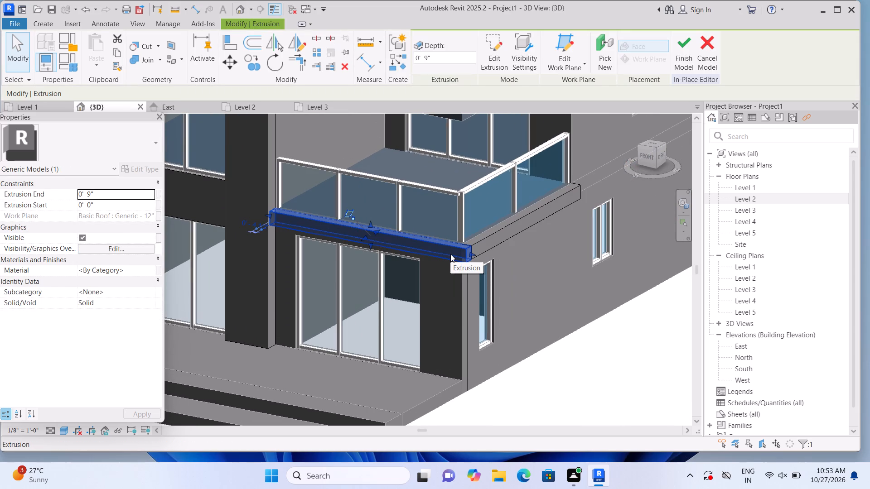
left_click(511, 240)
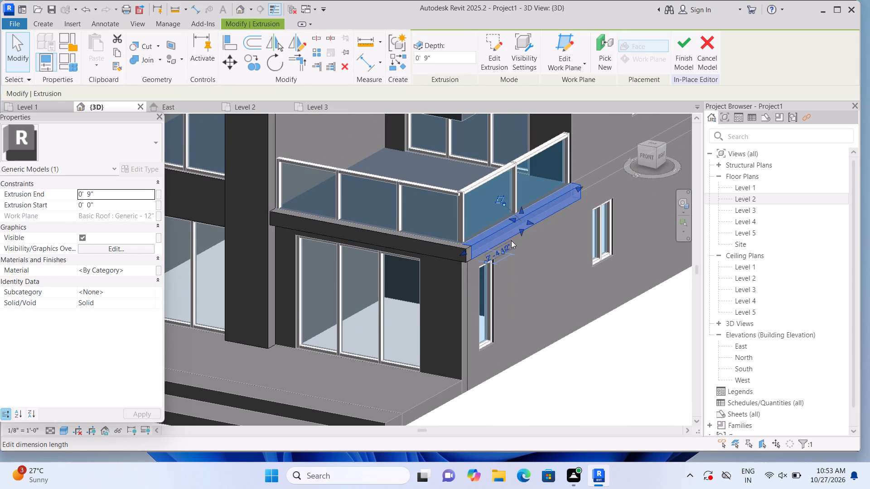
left_click(162, 62)
left_click(163, 73)
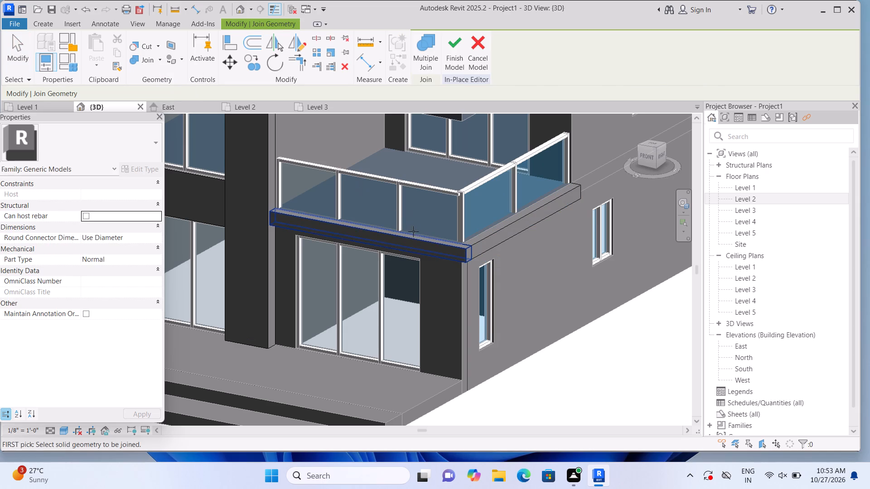
left_click(416, 237)
left_click(478, 239)
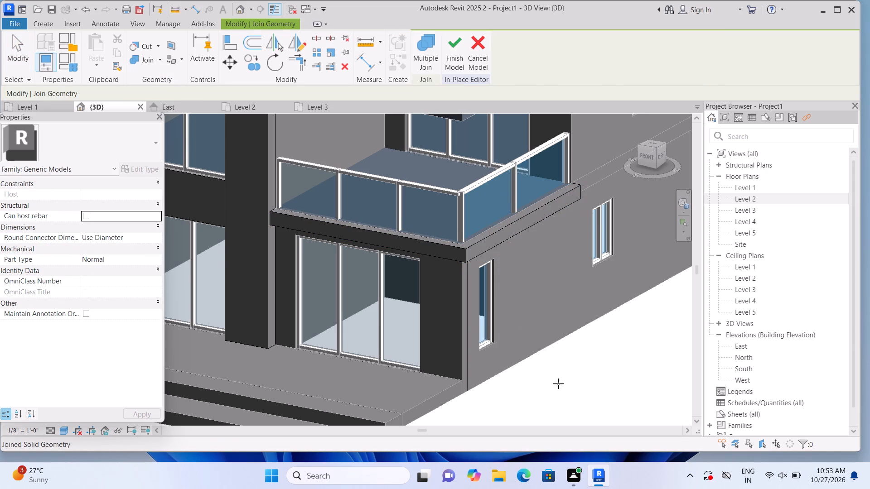
key("Escape")
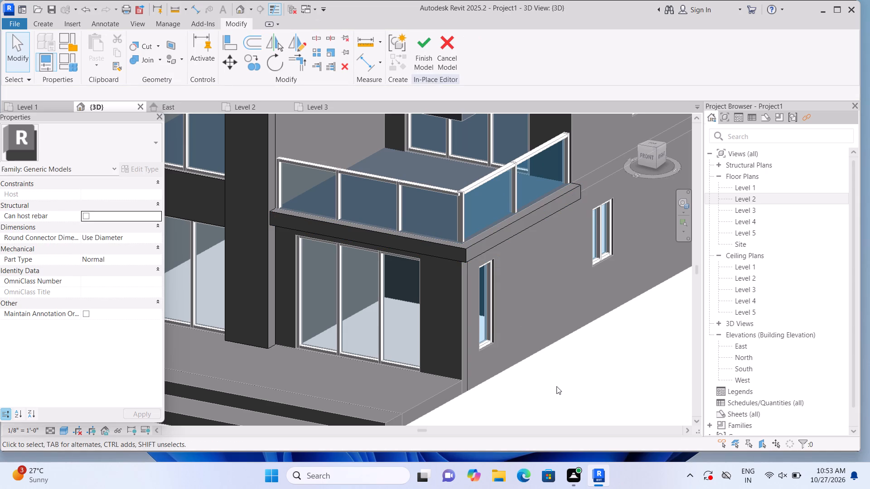
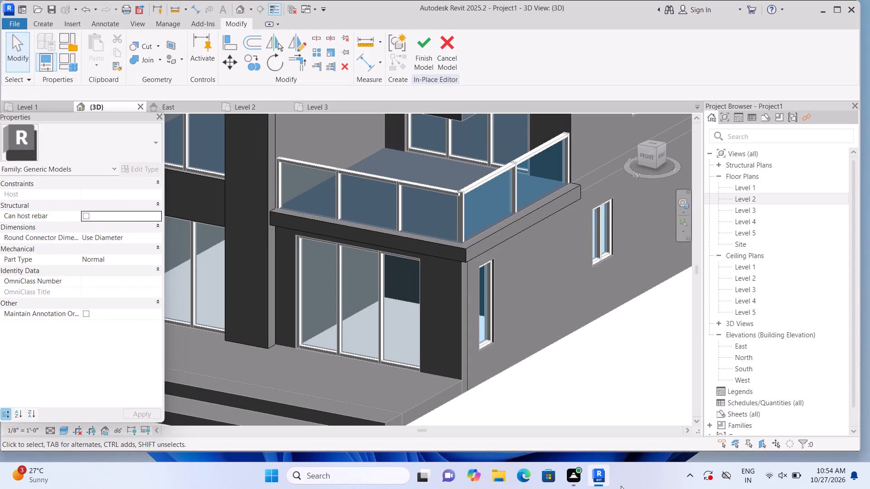
Create an extrusion on top of the balcony's front fascia from a 9" wide rectangle running along its full length to the corner.
left_click(48, 25)
left_click(102, 54)
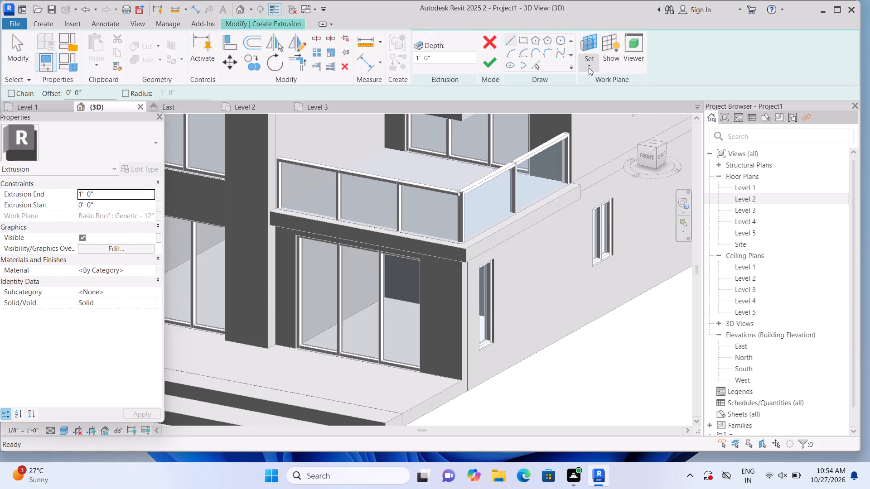
double_click(589, 67)
left_click(593, 63)
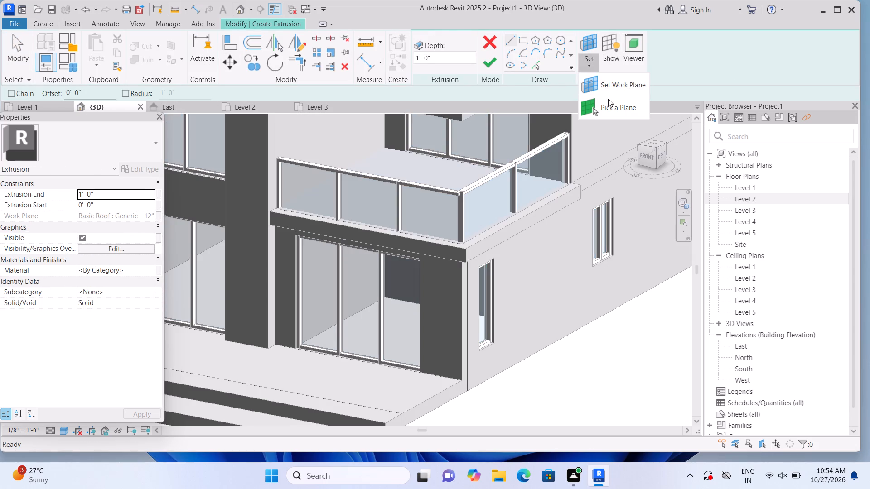
double_click(608, 101)
scroll(459, 245, "up", 2)
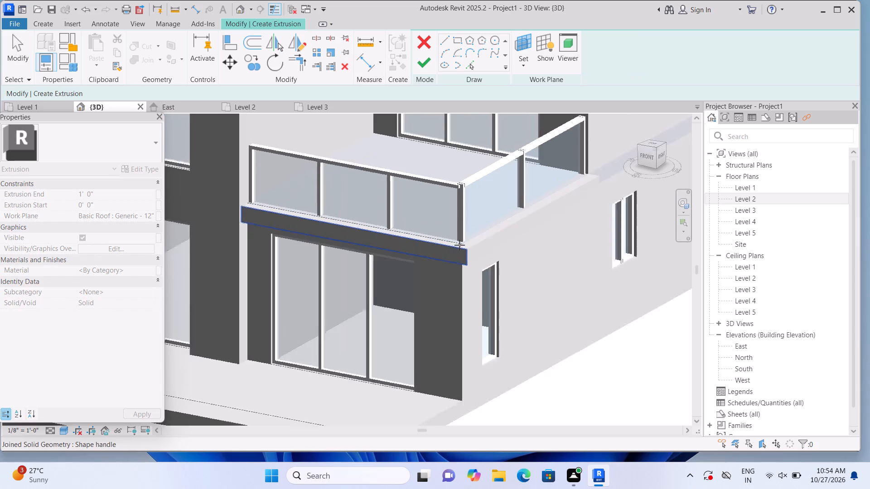
scroll(459, 237, "up", 2)
middle_click_drag(469, 243, 542, 272)
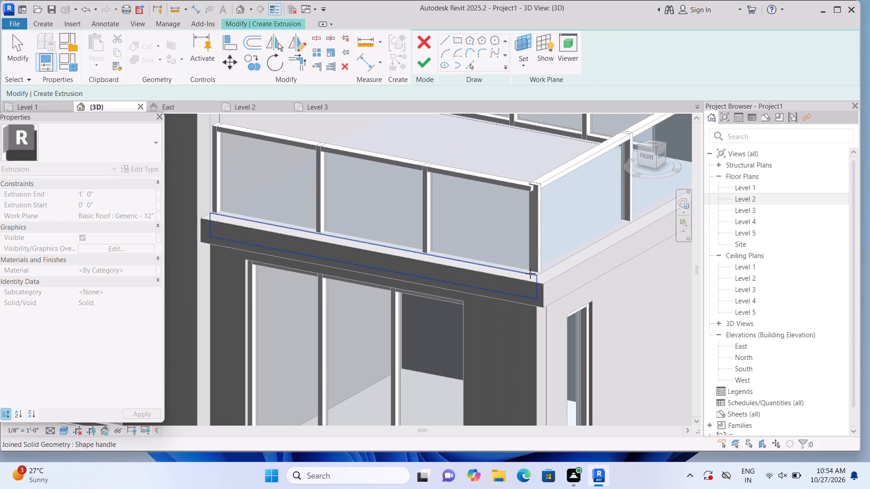
double_click(542, 268)
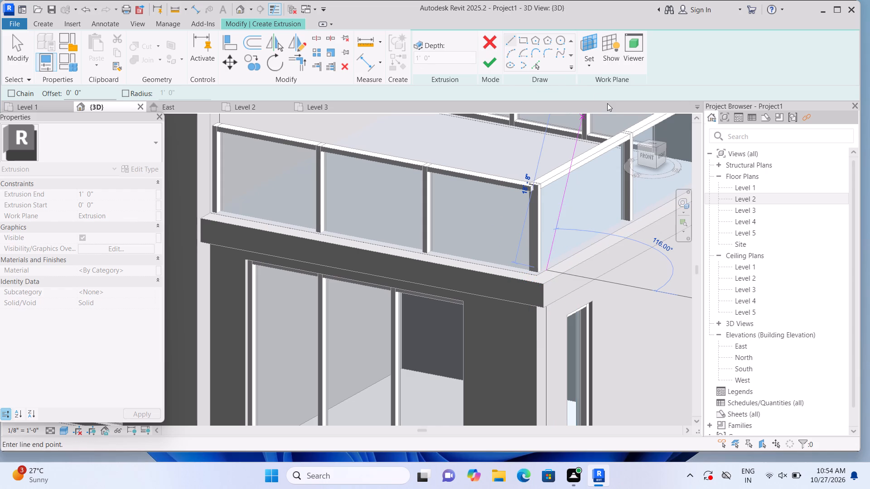
key("Escape")
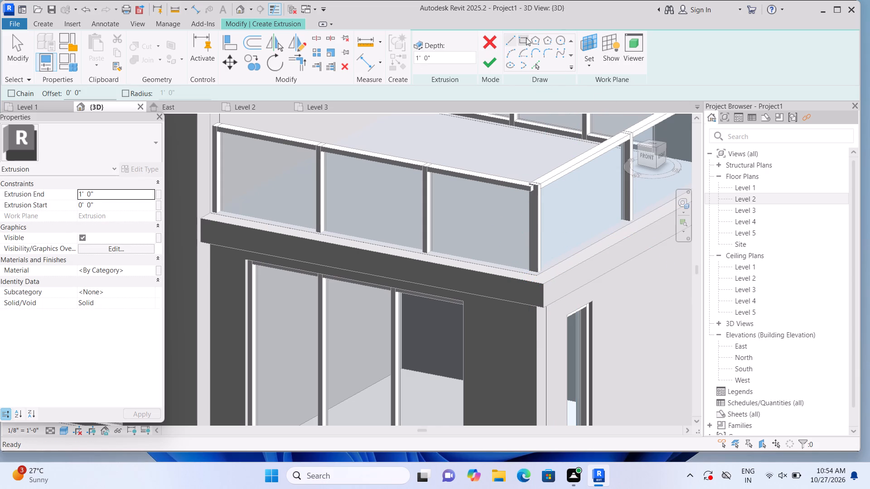
left_click(525, 38)
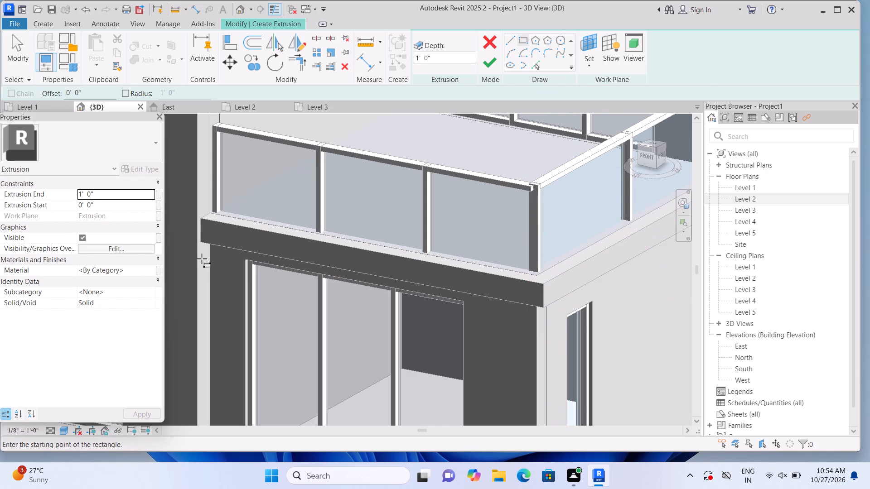
left_click(200, 217)
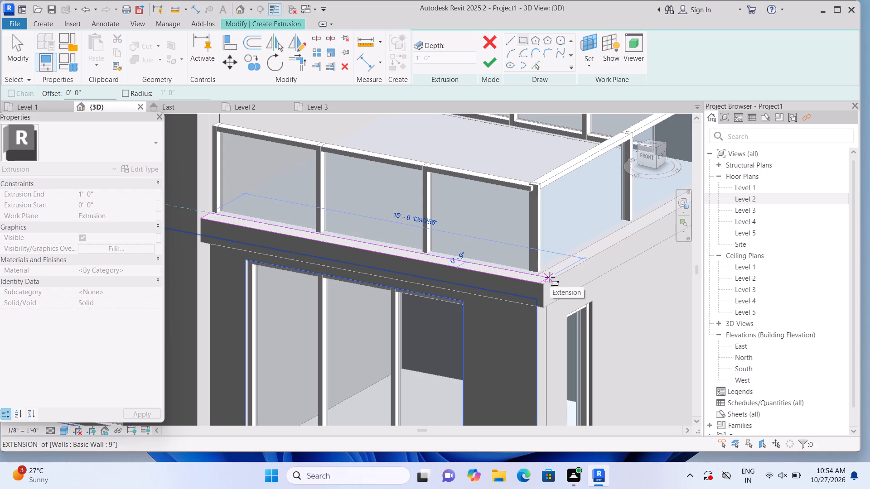
double_click(551, 278)
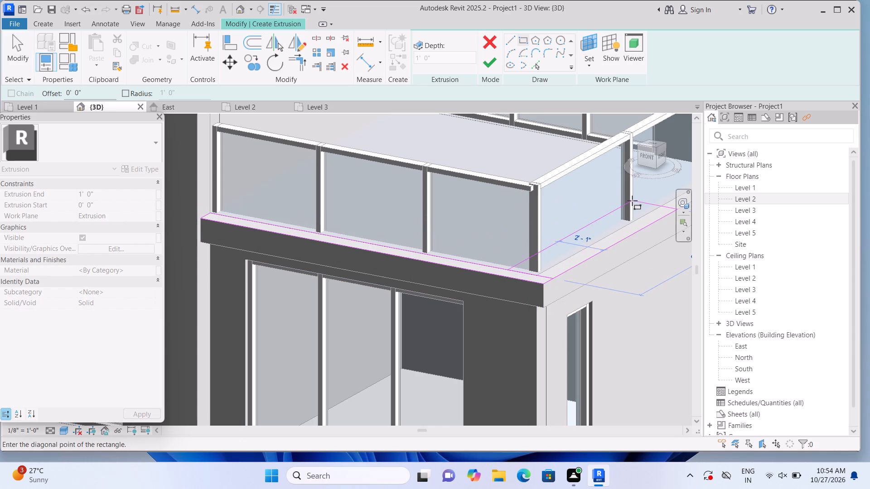
key("Escape")
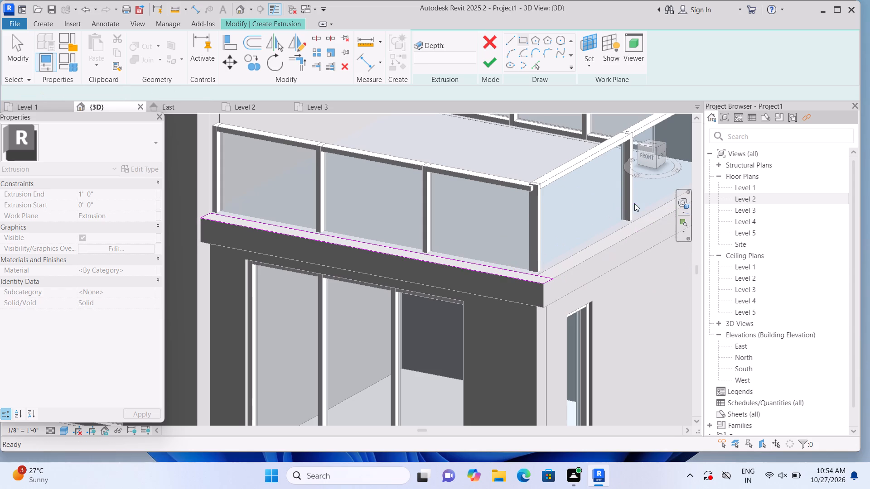
left_click(498, 62)
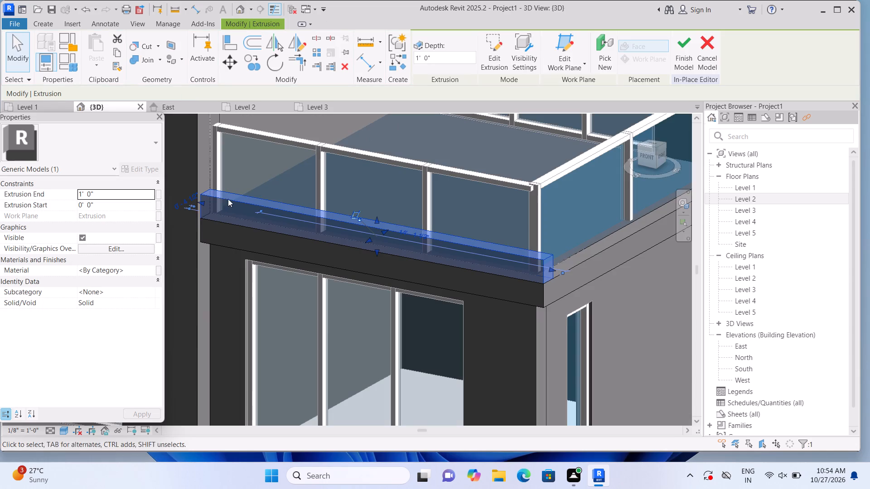
Set the Extrusion End of the new front upstand to 9" and clear the selection.
left_click(130, 192)
key("BackSpace")
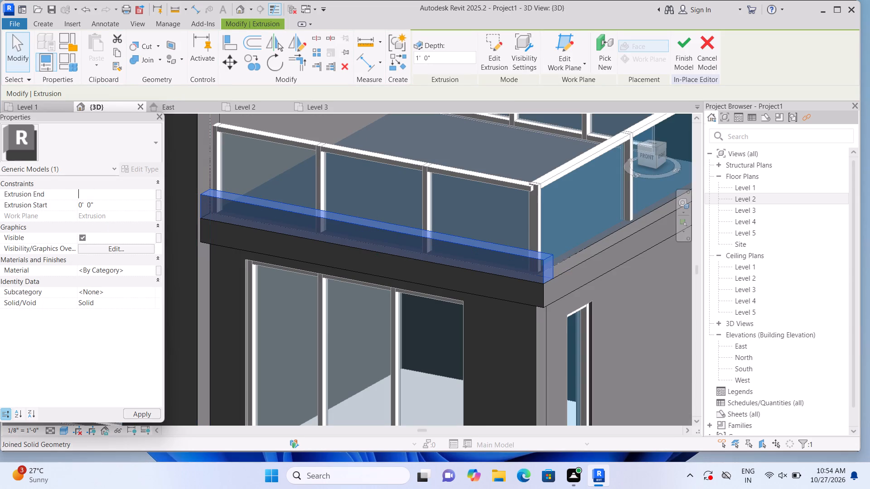
type("9\"")
key("Return")
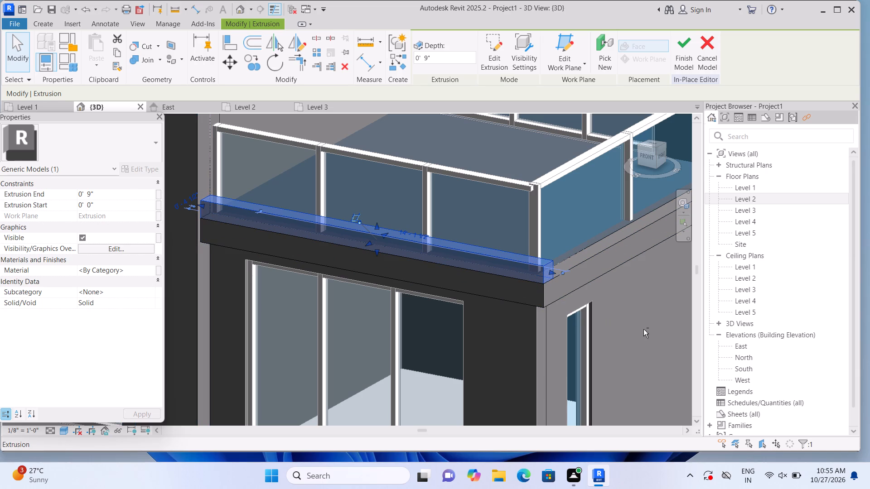
middle_click_drag(644, 329, 498, 346, "shift")
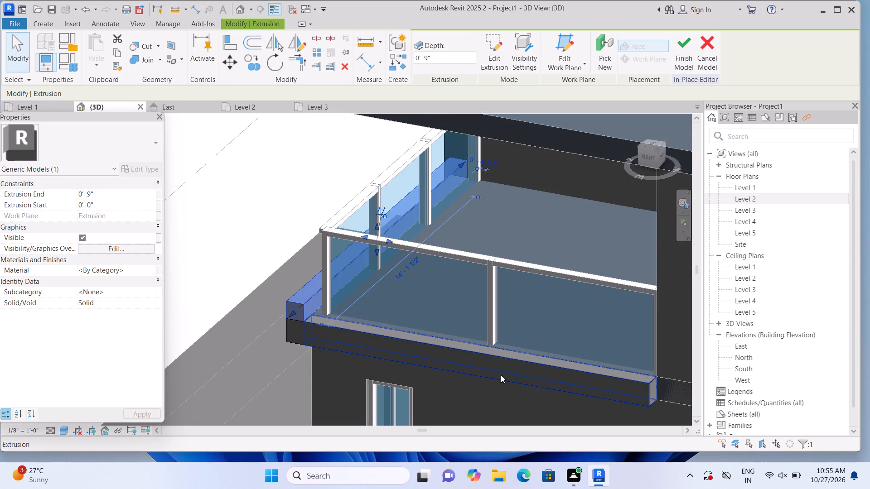
scroll(506, 383, "up", 1)
middle_click_drag(507, 384, 422, 319)
scroll(422, 319, "down", 2)
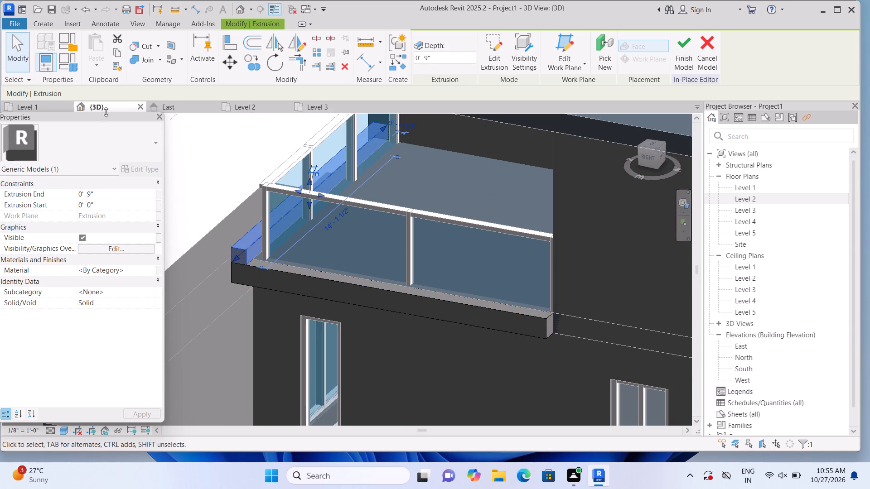
left_click(238, 134)
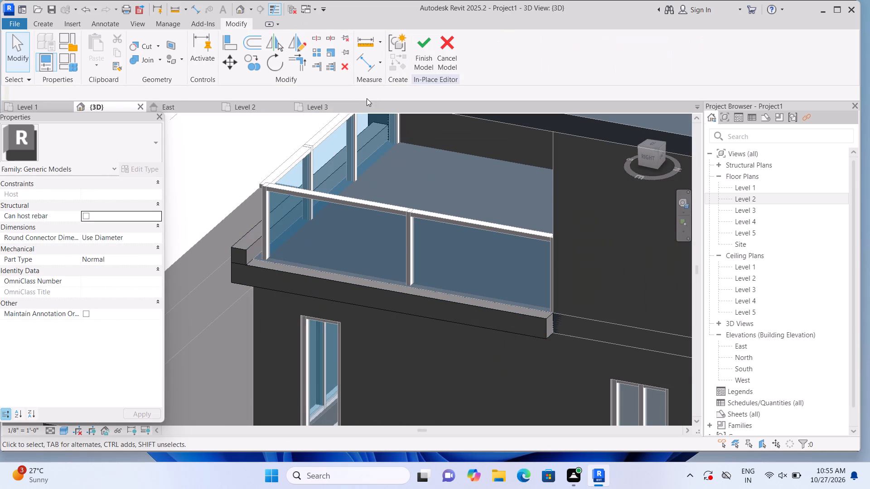
Create an extrusion on the side fascia's top face from a rectangle running from the front upstand to the fascia's far outer end.
left_click(39, 23)
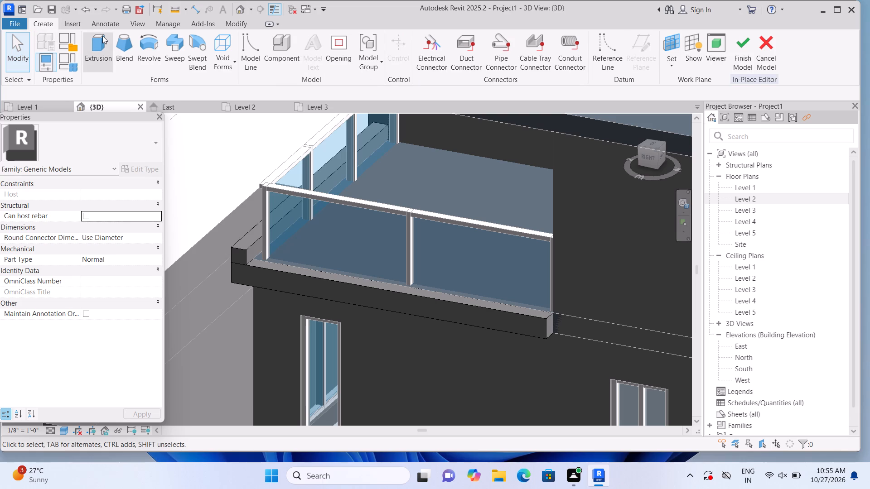
double_click(102, 36)
double_click(593, 64)
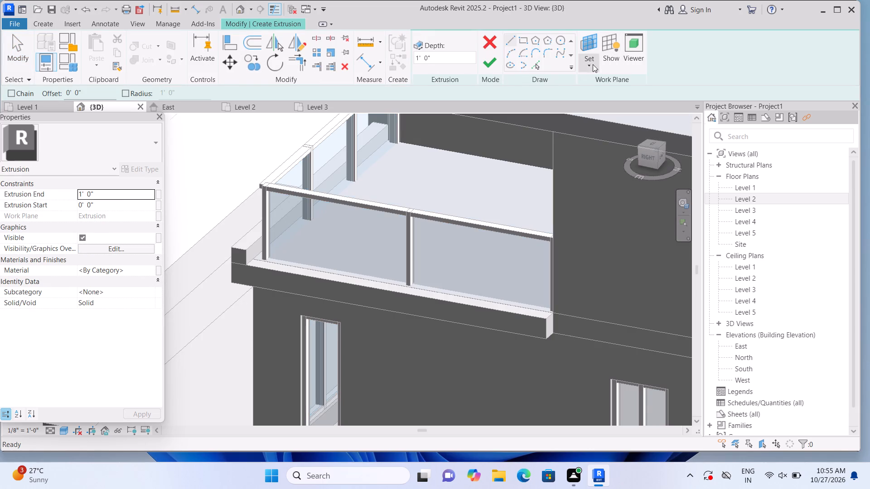
double_click(588, 63)
double_click(589, 64)
left_click(589, 64)
double_click(601, 107)
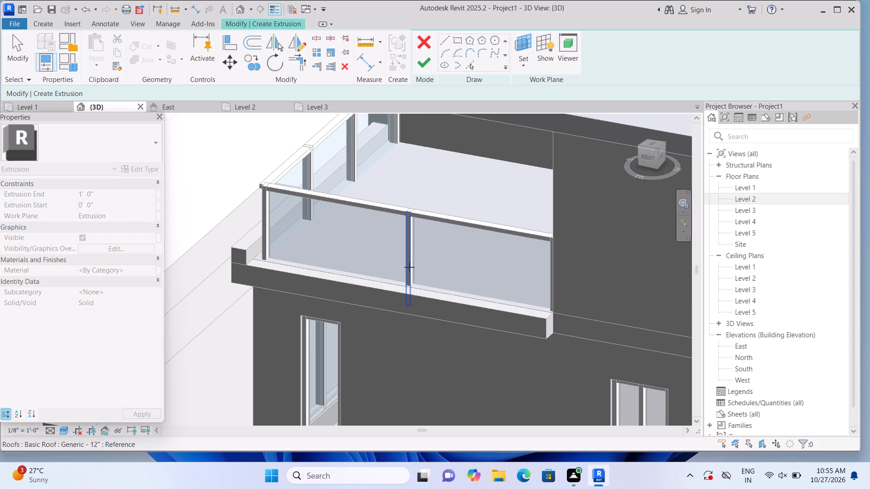
left_click(372, 283)
left_click(523, 41)
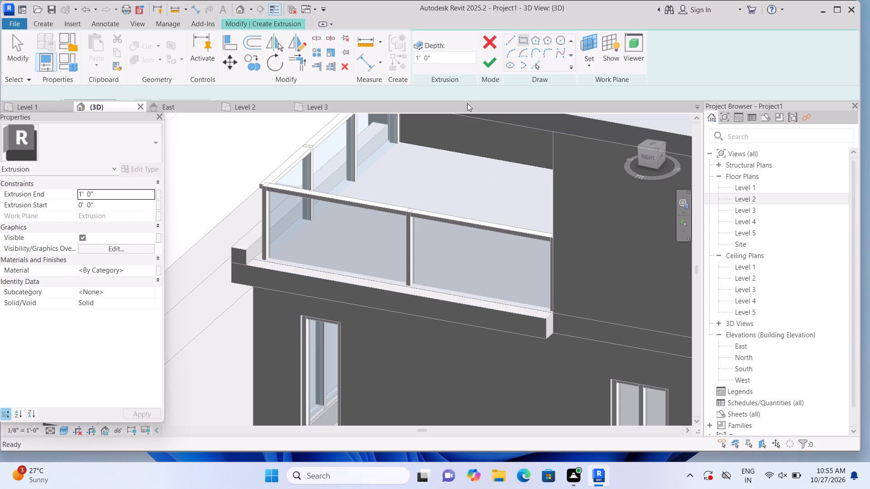
scroll(279, 266, "up", 2)
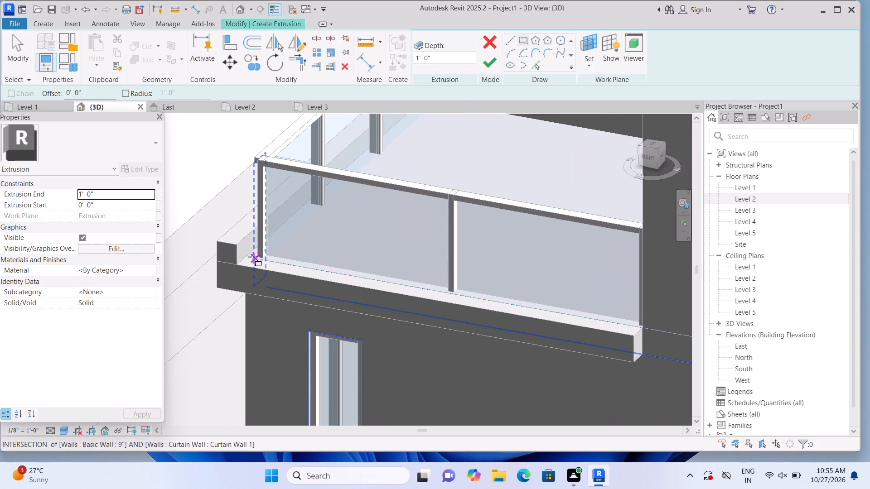
left_click(246, 256)
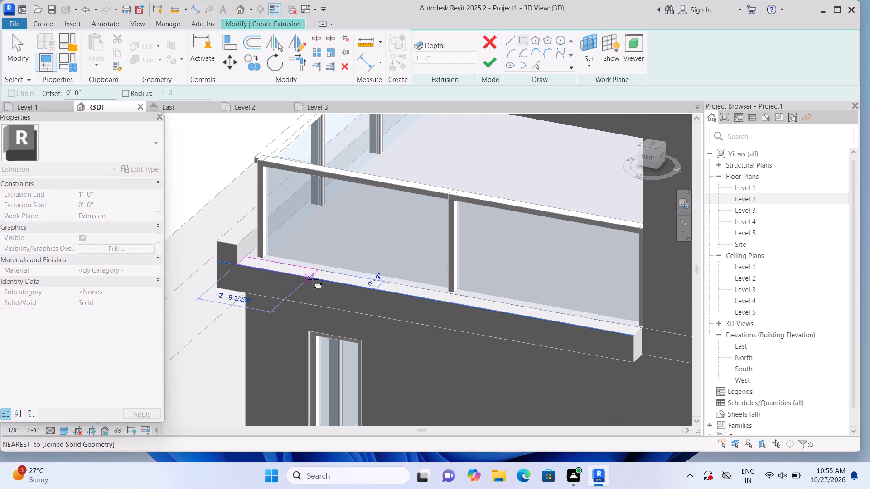
scroll(372, 288, "up", 1)
middle_click_drag(370, 286, 281, 241)
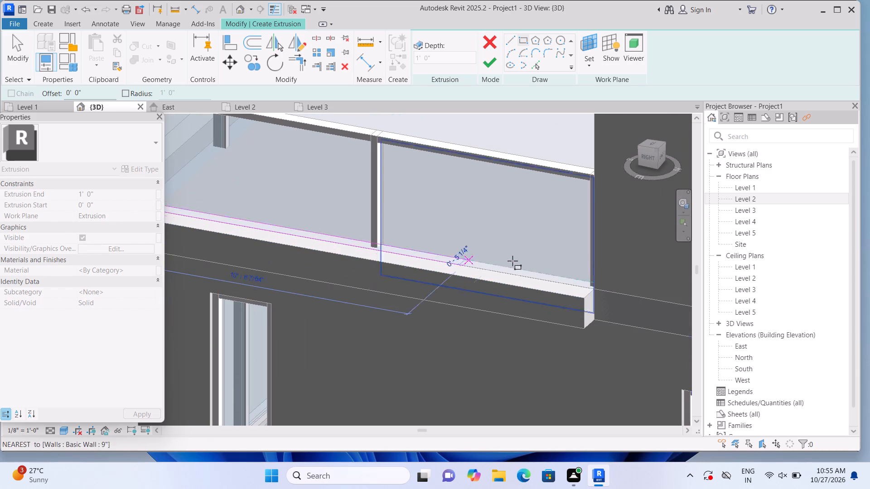
left_click(585, 299)
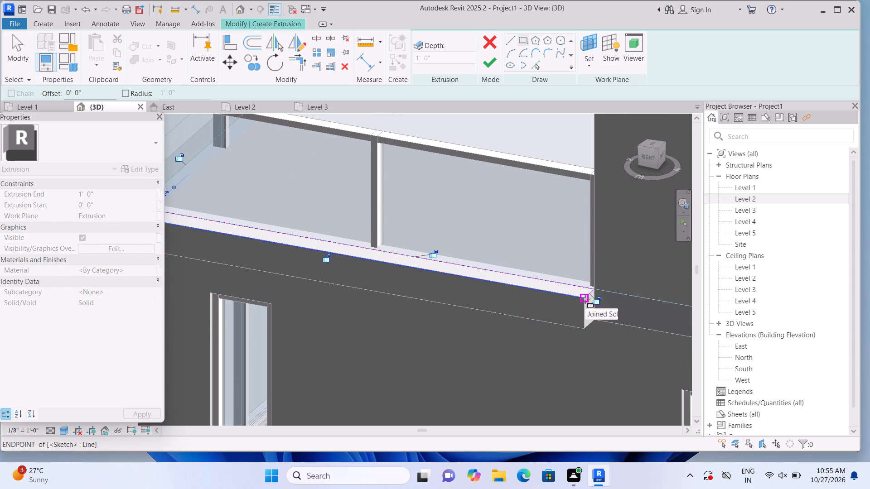
left_click(489, 66)
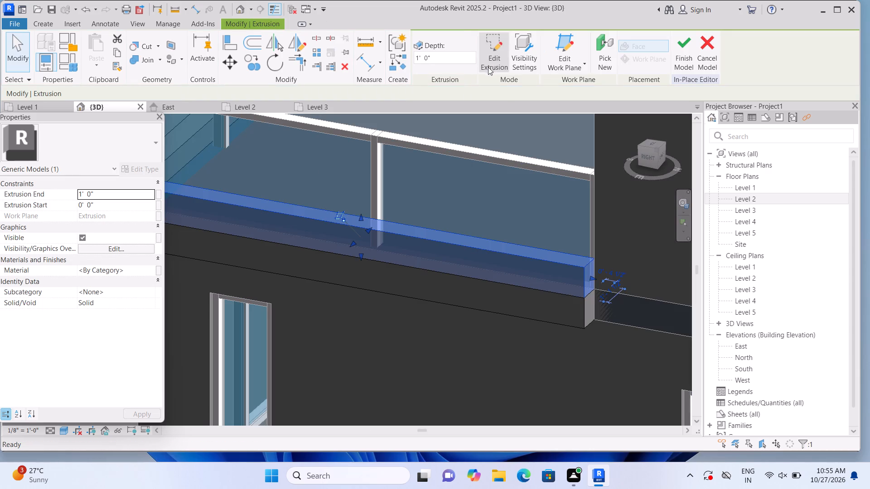
Set the Extrusion End of the new side upstand to 9".
left_click(100, 197)
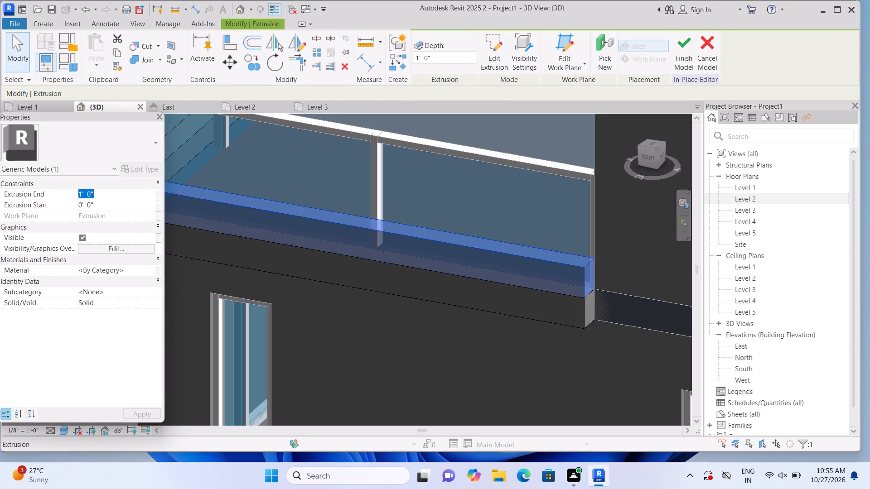
key("BackSpace")
type("9\"")
key("Return")
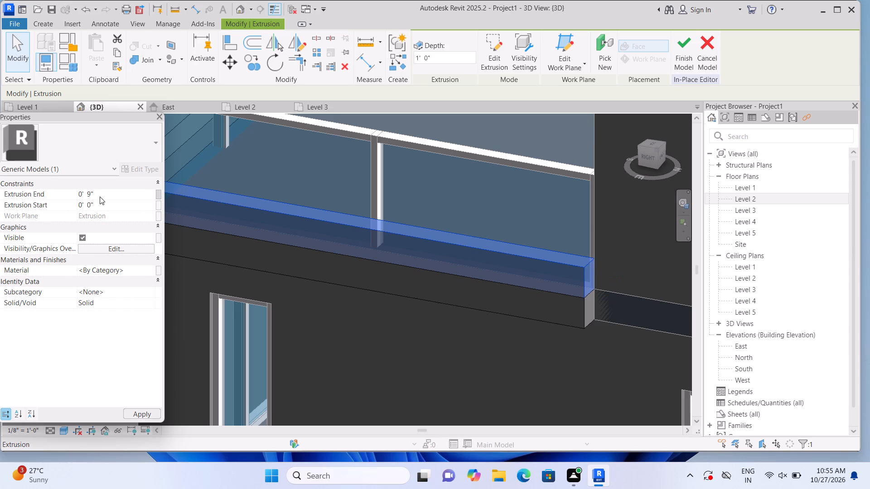
Stretch the corner end of the side upstand through the front upstand to its outer face and clear the selection.
scroll(174, 218, "down", 3)
scroll(208, 230, "down", 2)
middle_click_drag(326, 315, 424, 315)
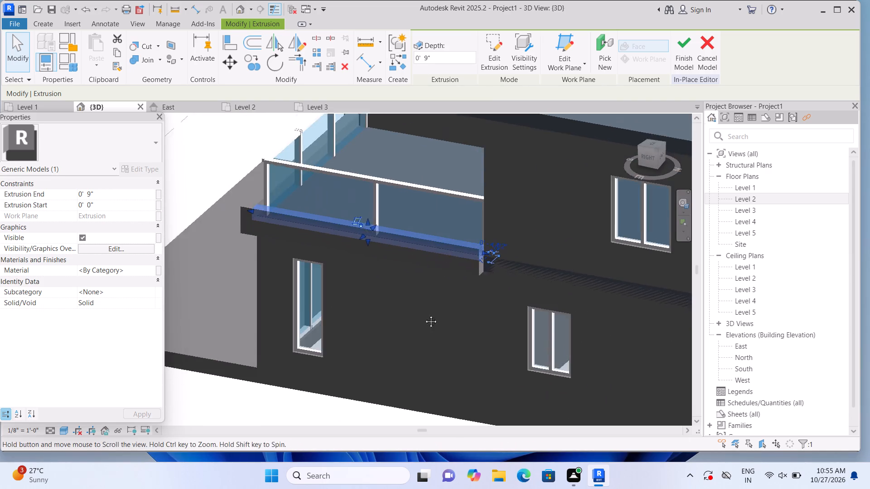
middle_click_drag(424, 315, 453, 336)
scroll(241, 200, "up", 1)
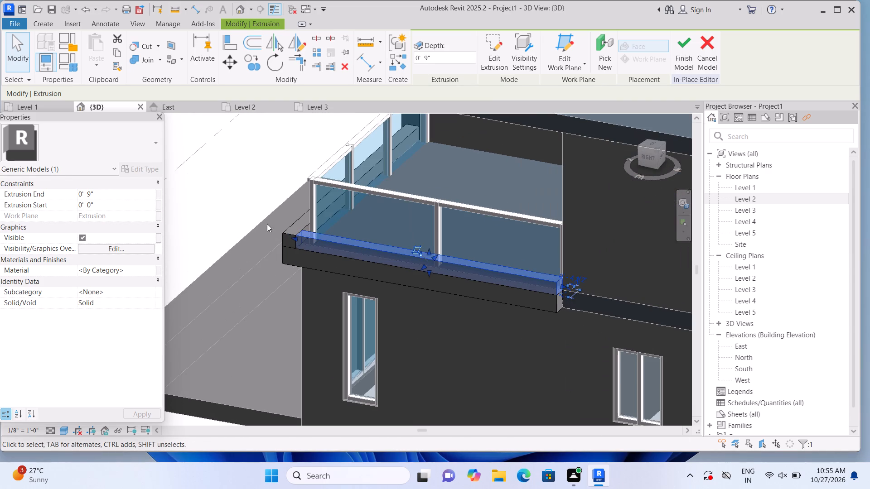
left_click_drag(294, 237, 289, 237)
left_click(289, 237)
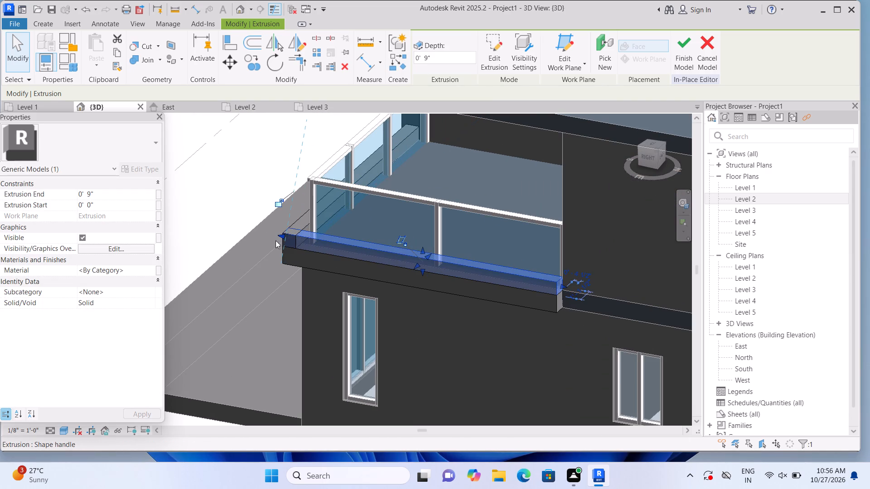
left_click(241, 206)
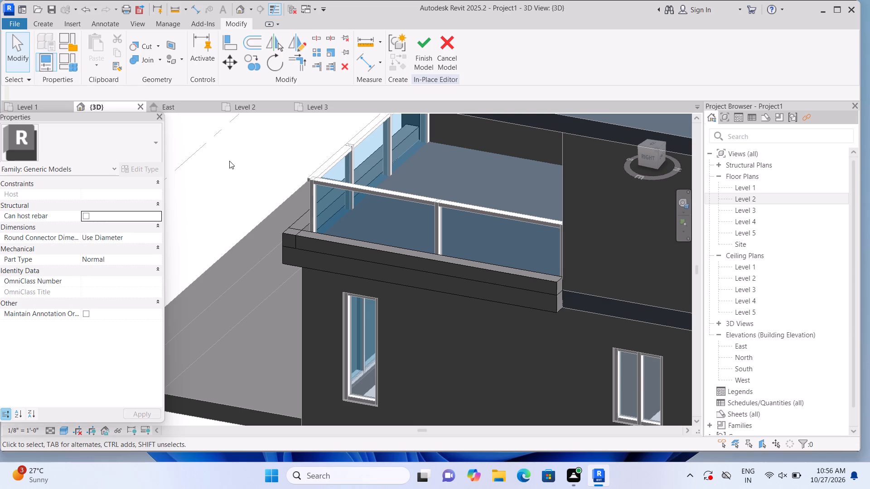
Stretch the front upstand's outer long face outward so that it overhangs the face of the front fascia below.
middle_click_drag(220, 151, 350, 179, "shift")
middle_click(352, 179)
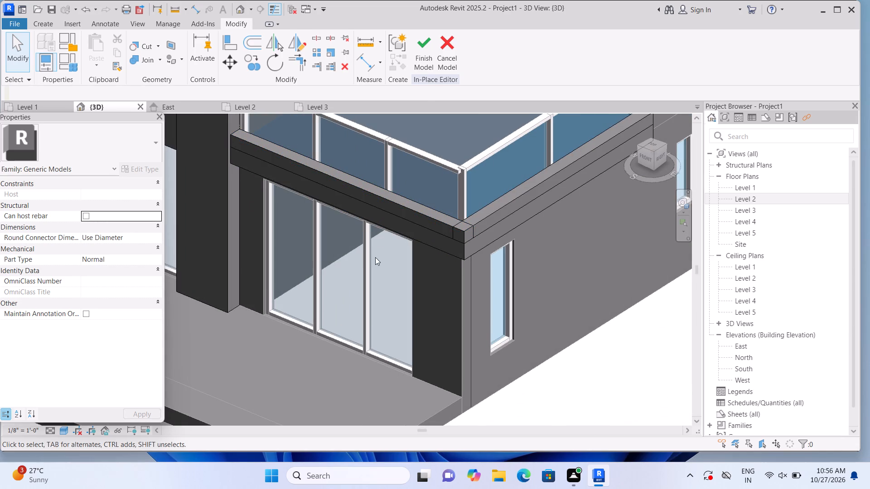
left_click(398, 191)
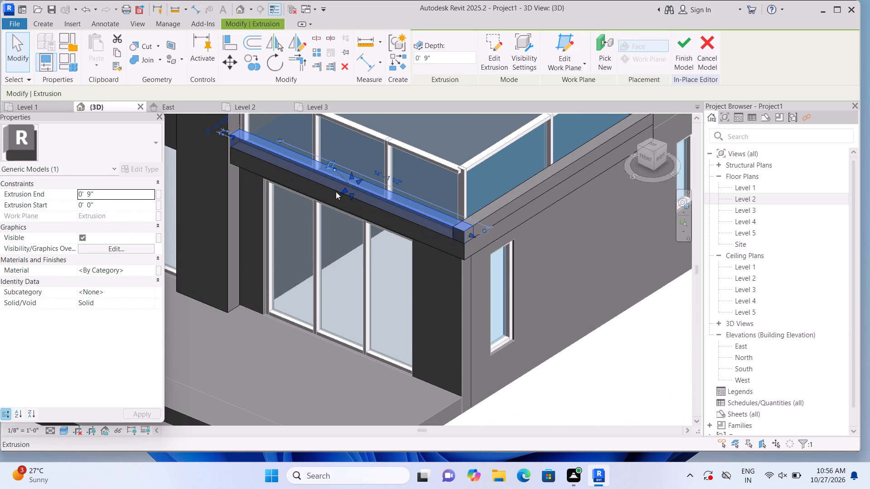
left_click_drag(346, 190, 340, 193)
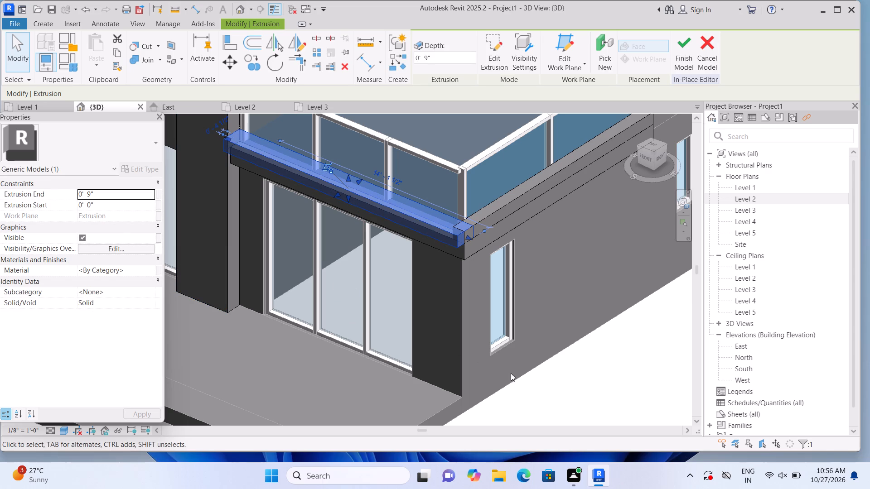
left_click(538, 395)
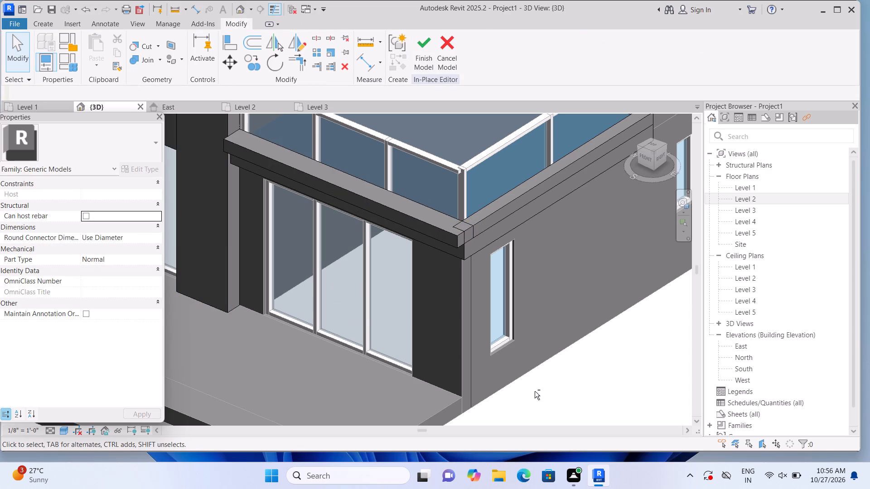
middle_click_drag(569, 388, 589, 306, "shift")
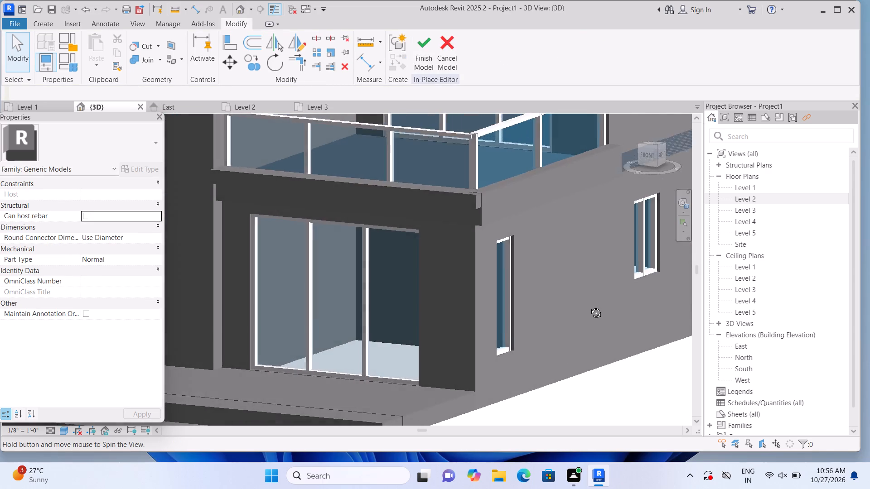
middle_click_drag(589, 306, 588, 312, "shift")
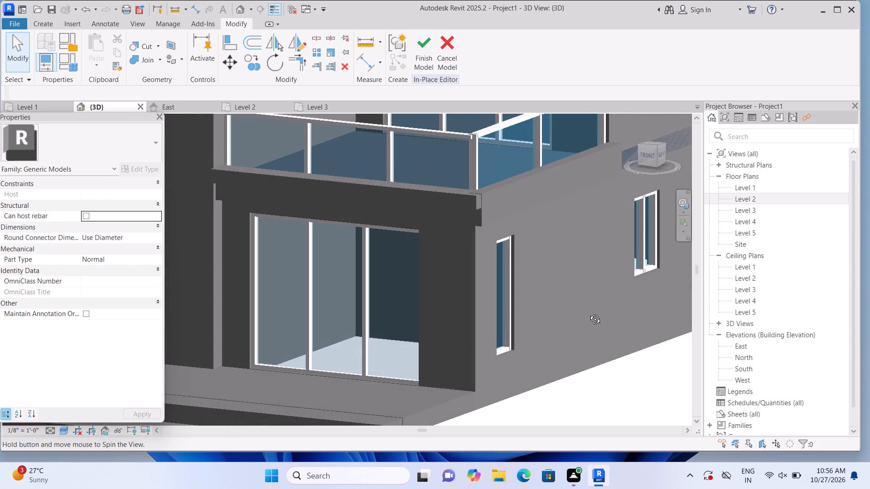
middle_click_drag(588, 312, 578, 313, "shift")
scroll(482, 239, "up", 1)
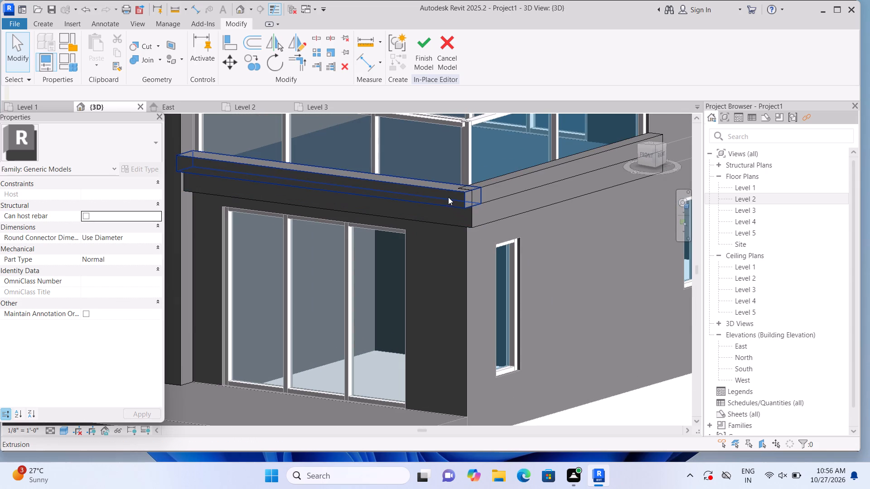
left_click(448, 197)
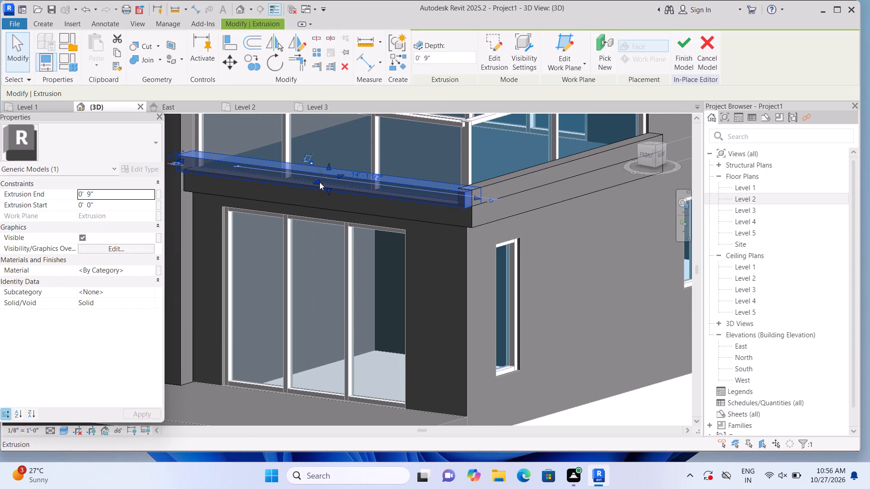
left_click_drag(318, 182, 314, 184)
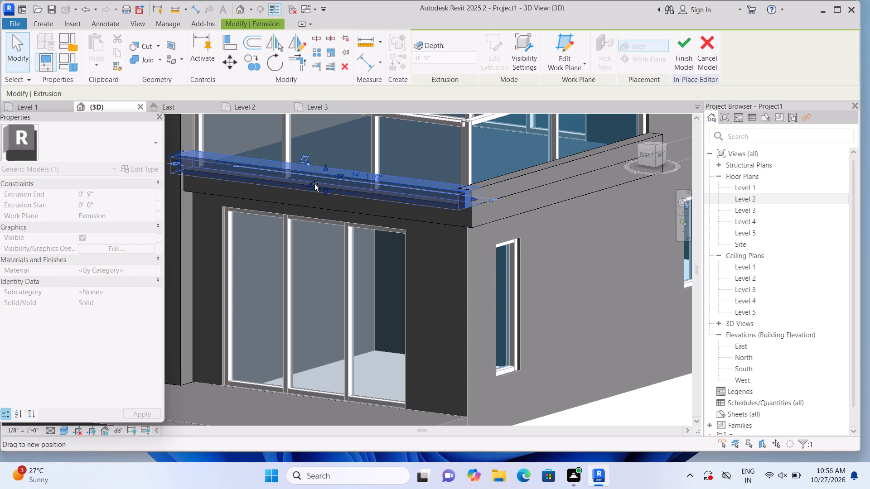
left_click_drag(314, 184, 313, 184)
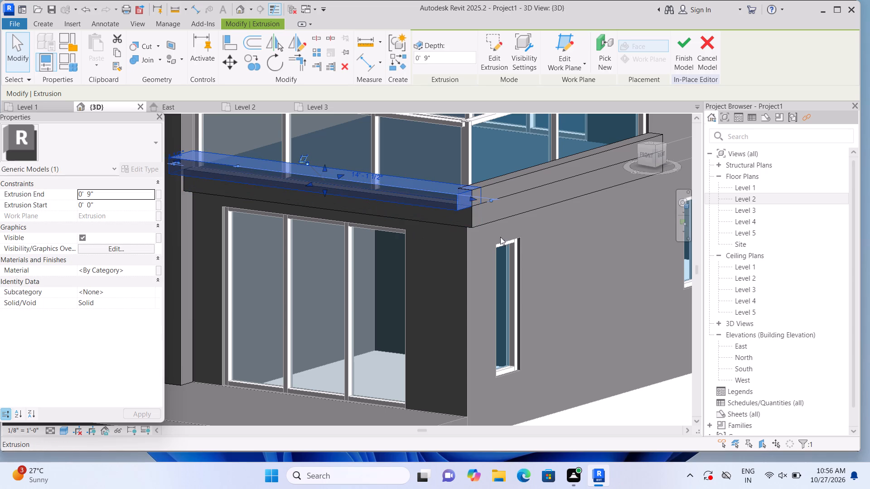
Stretch the side upstand's outer long face outward past the side fascia and clear the selection.
scroll(568, 186, "up", 1)
left_click(552, 165)
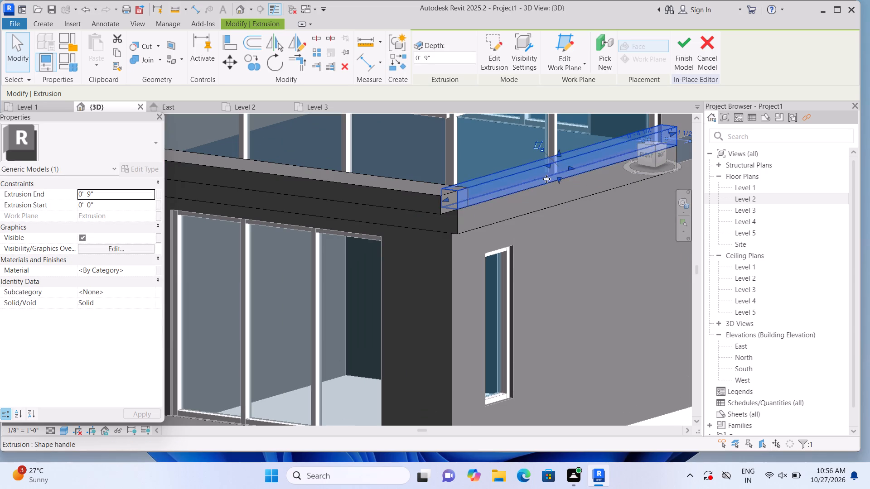
left_click_drag(569, 167, 582, 173)
left_click(582, 173)
left_click(650, 424)
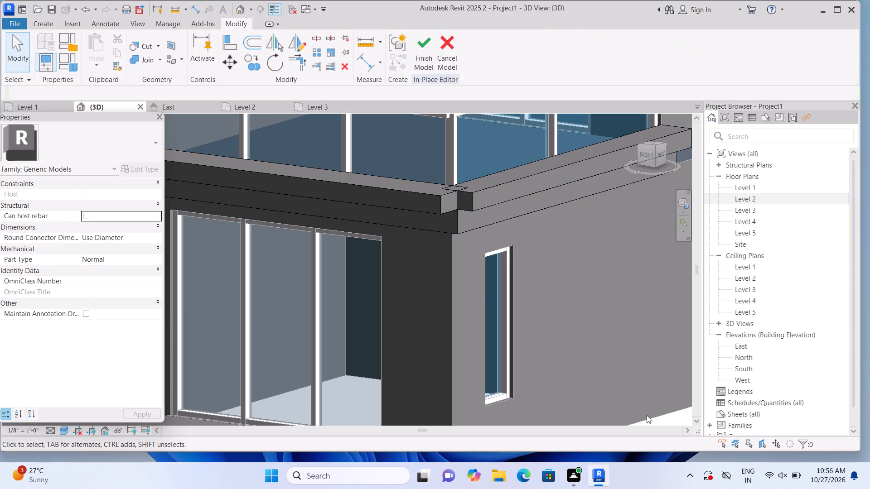
Lengthen the corner end of the front upstand to about 14'-10", reaching the side upstand's outer face, and clear the selection.
left_click(435, 204)
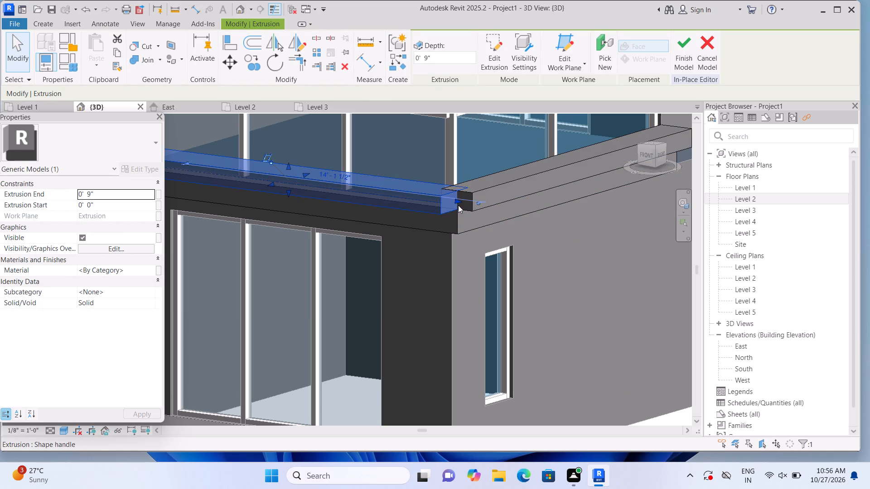
left_click(456, 201)
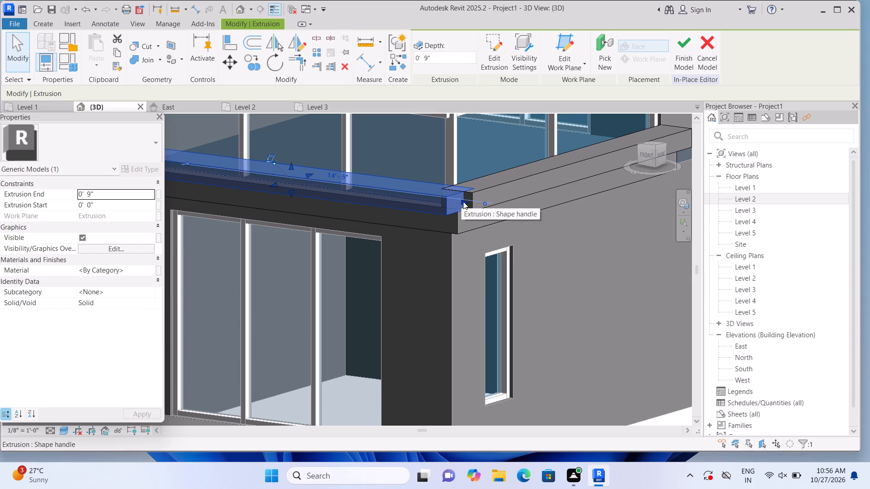
left_click(463, 201)
left_click(466, 203)
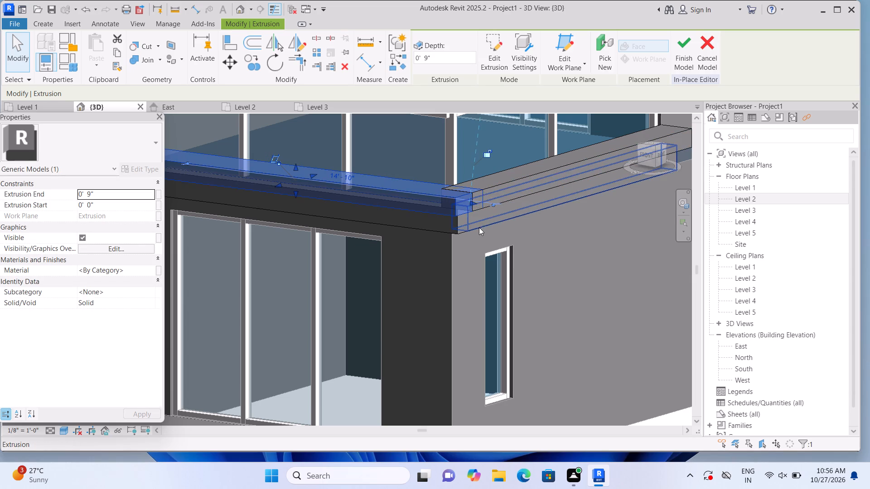
left_click(629, 371)
Examine the balcony's fascias and overhanging upstands from the front, both sides and below, including the corner junction up close.
scroll(620, 361, "down", 2)
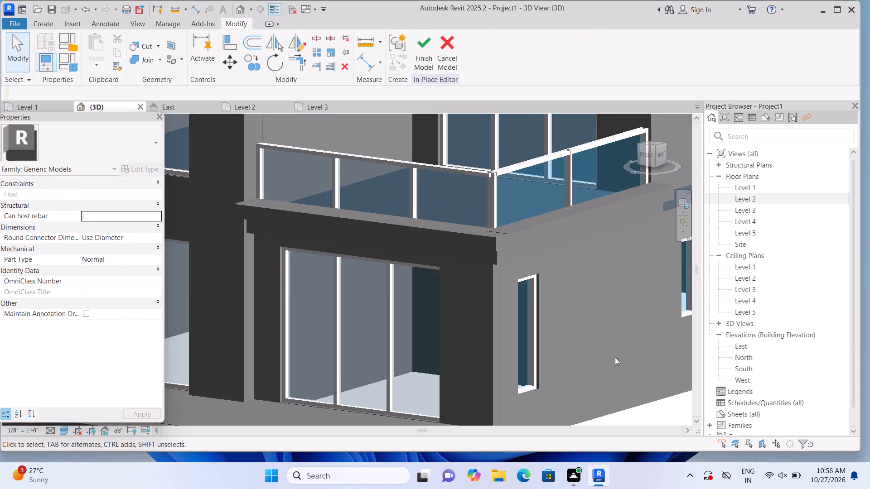
scroll(615, 357, "down", 2)
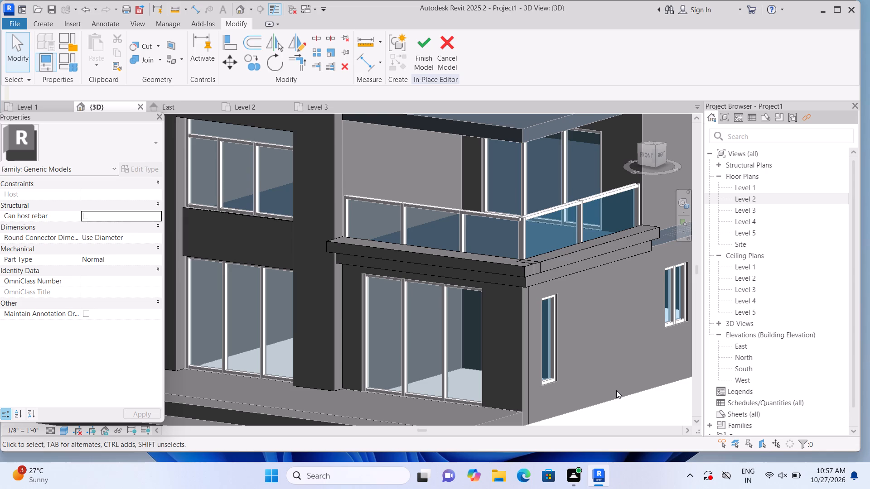
middle_click_drag(607, 394, 565, 398)
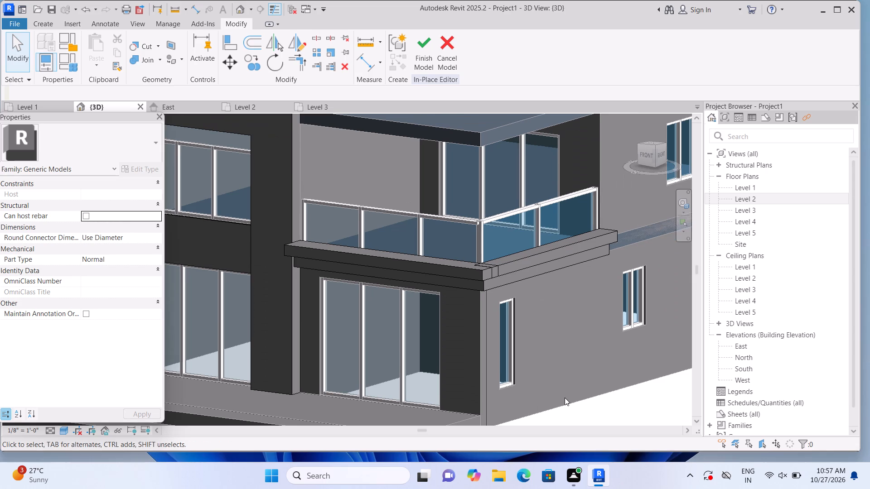
scroll(565, 345, "up", 2)
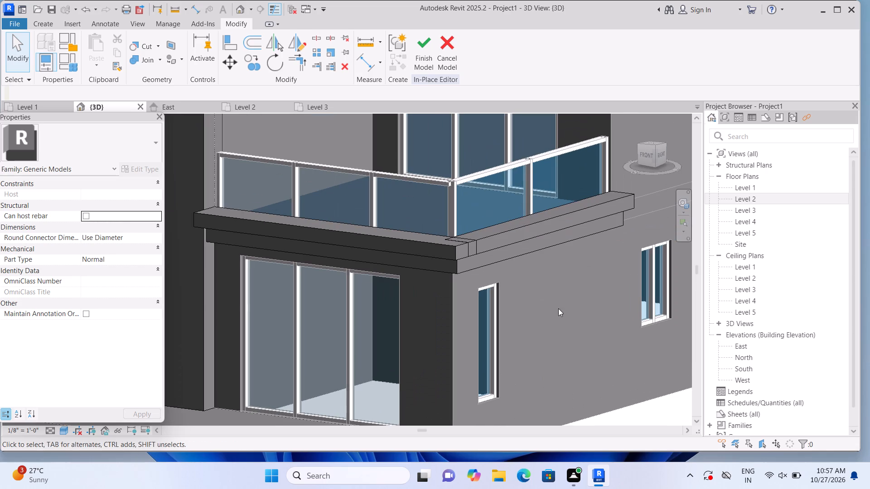
scroll(492, 258, "up", 2)
middle_click_drag(563, 288, 590, 289)
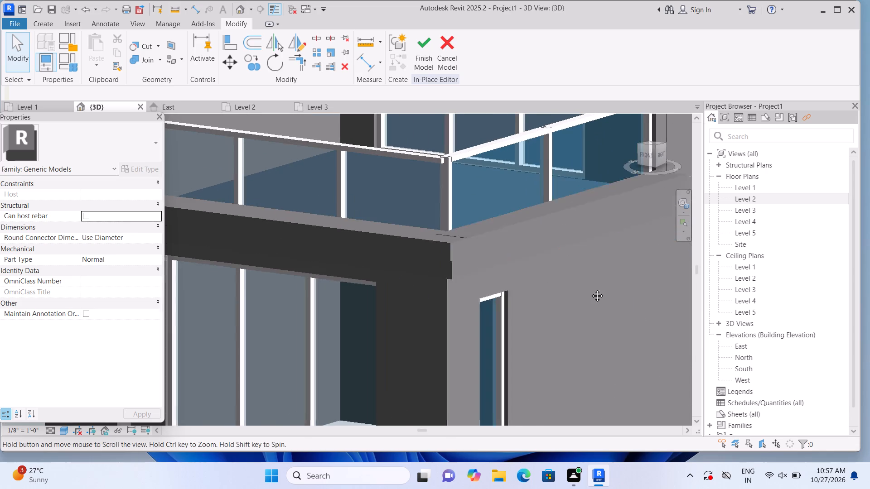
middle_click_drag(590, 289, 599, 289)
scroll(599, 289, "down", 1)
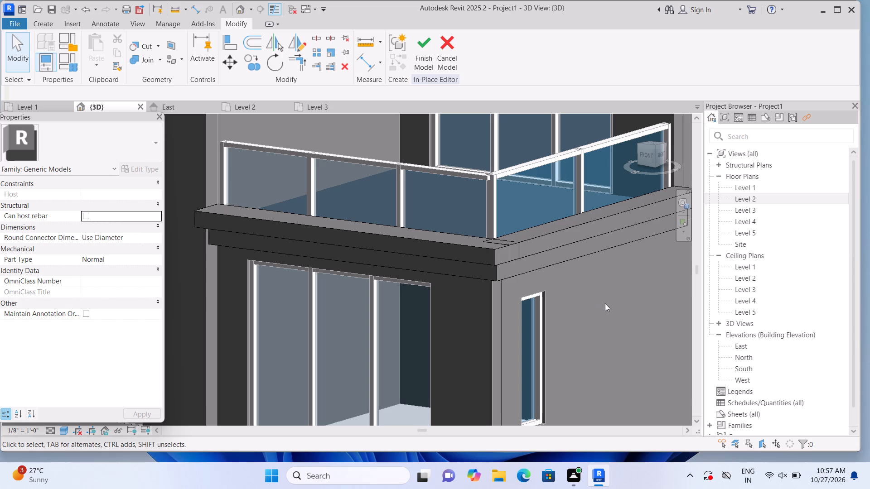
scroll(578, 273, "down", 1)
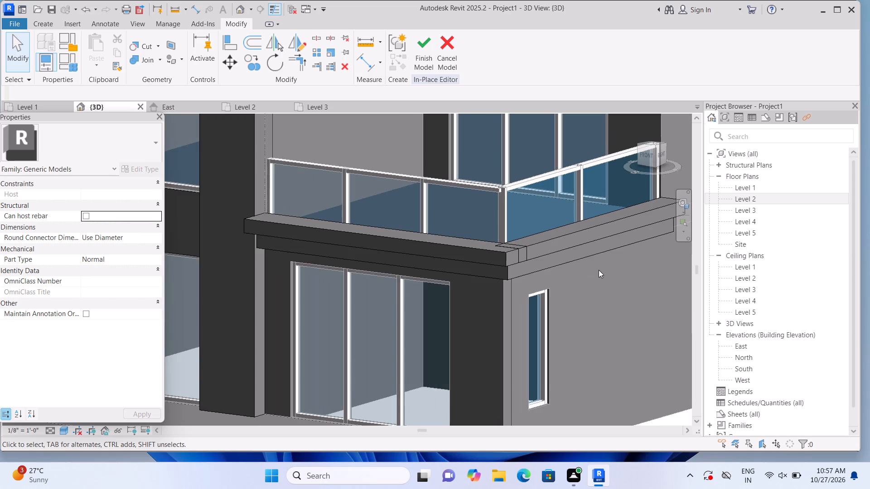
middle_click_drag(584, 285, 499, 322)
middle_click_drag(507, 323, 524, 309)
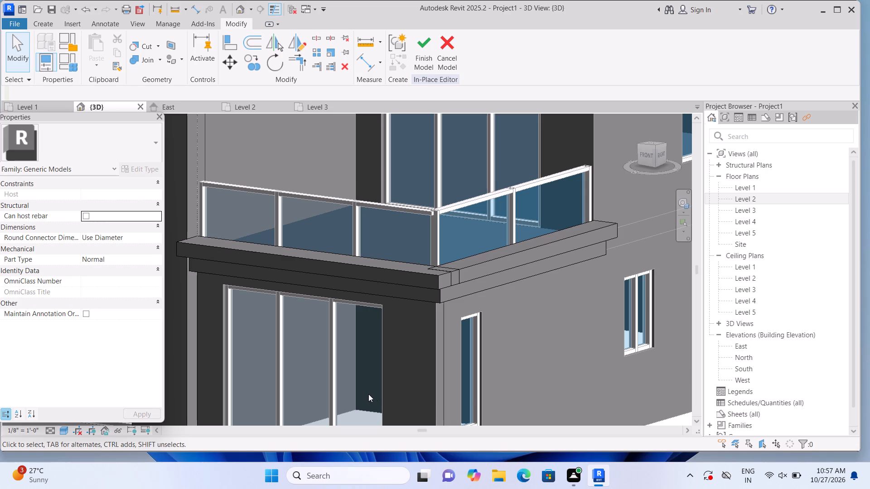
middle_click_drag(370, 390, 552, 357, "shift")
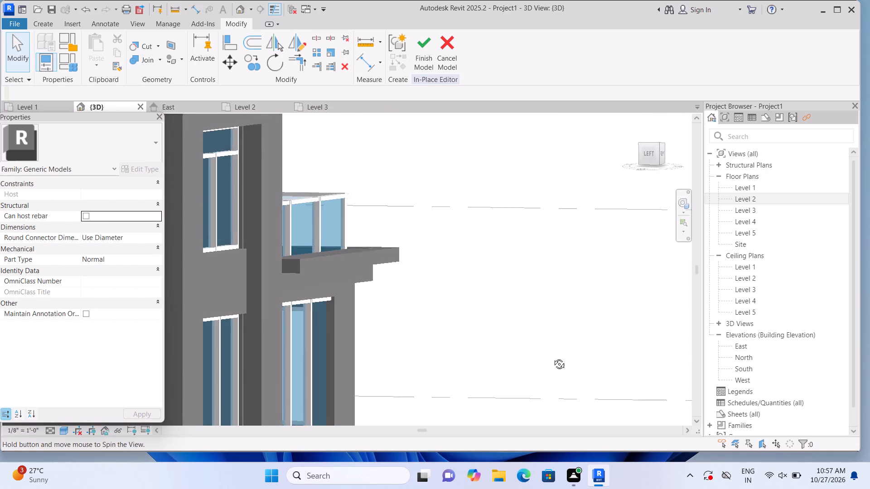
middle_click_drag(552, 357, 556, 362, "shift")
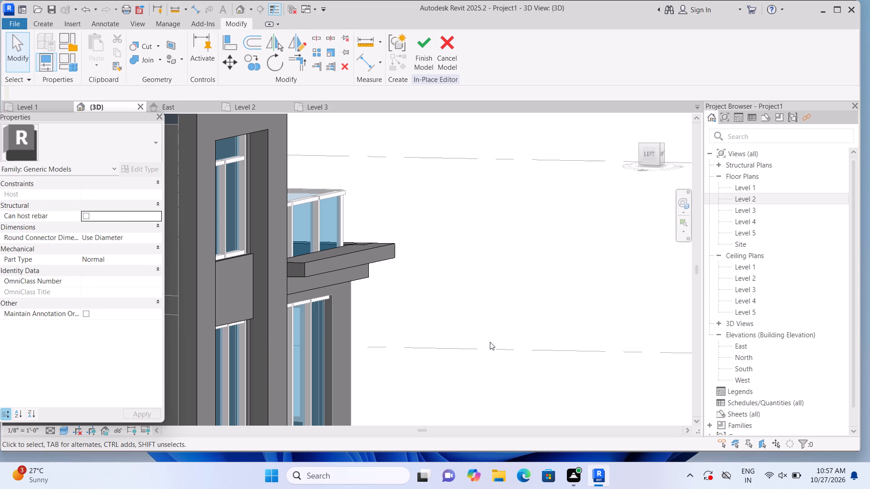
middle_click(465, 381, "shift")
middle_click_drag(533, 333, 439, 366, "shift")
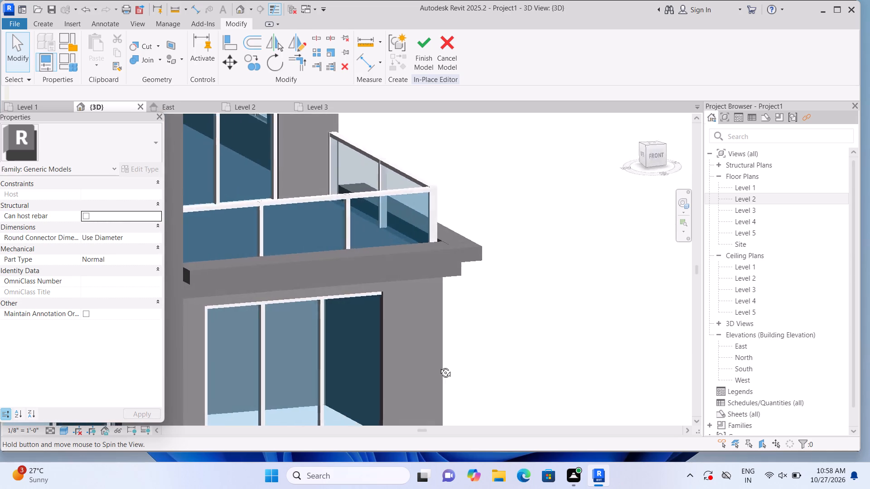
middle_click_drag(439, 366, 426, 370, "shift")
middle_click_drag(536, 360, 488, 372, "shift")
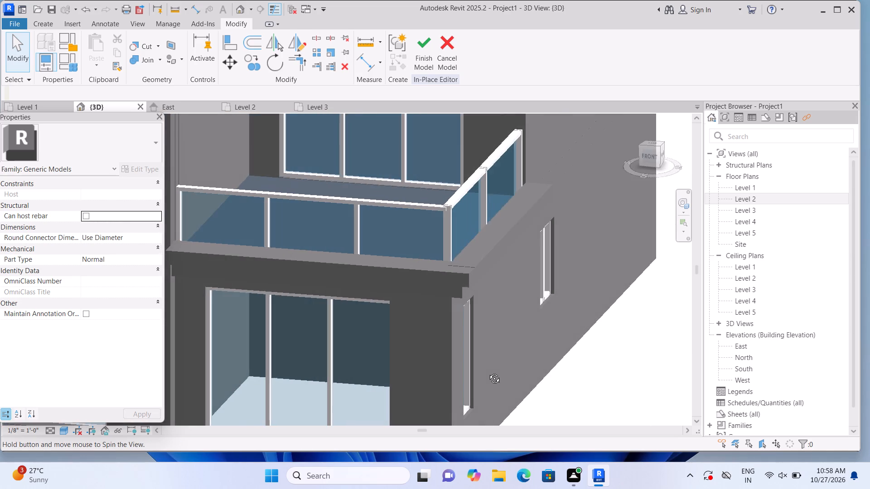
middle_click_drag(488, 372, 491, 372, "shift")
scroll(550, 359, "up", 1)
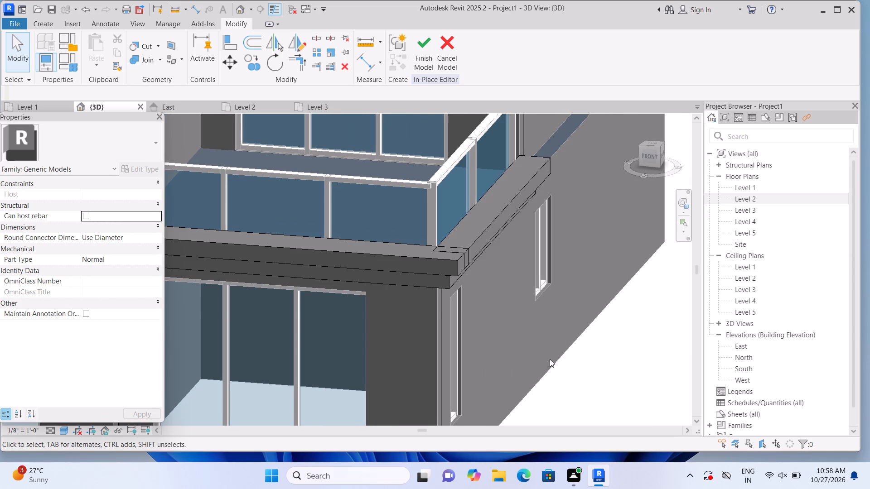
scroll(570, 370, "down", 4)
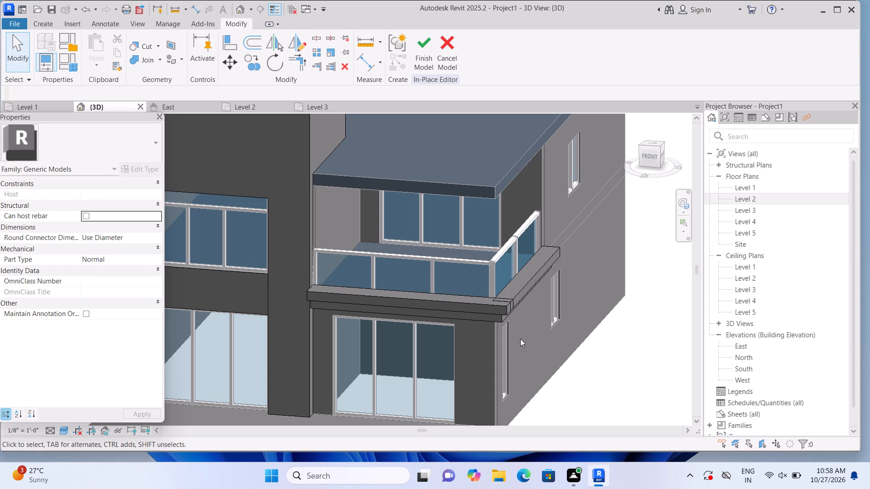
middle_click_drag(592, 402, 590, 367, "shift")
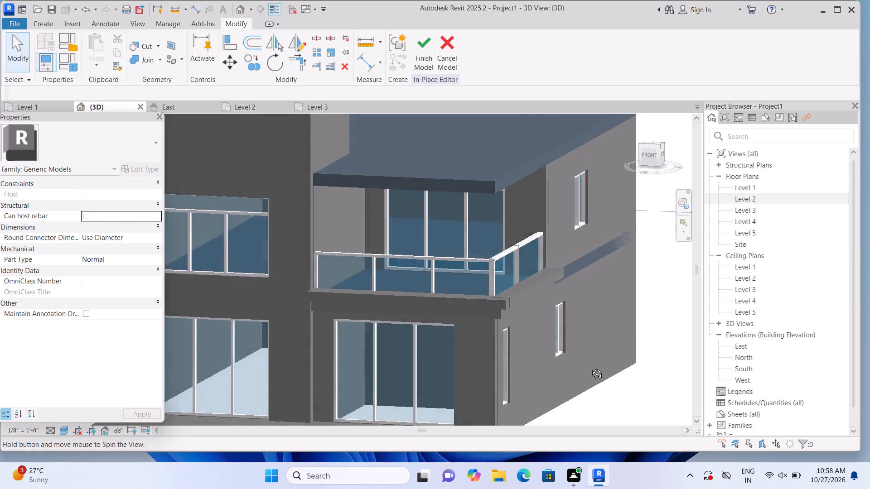
middle_click_drag(590, 367, 607, 297, "shift")
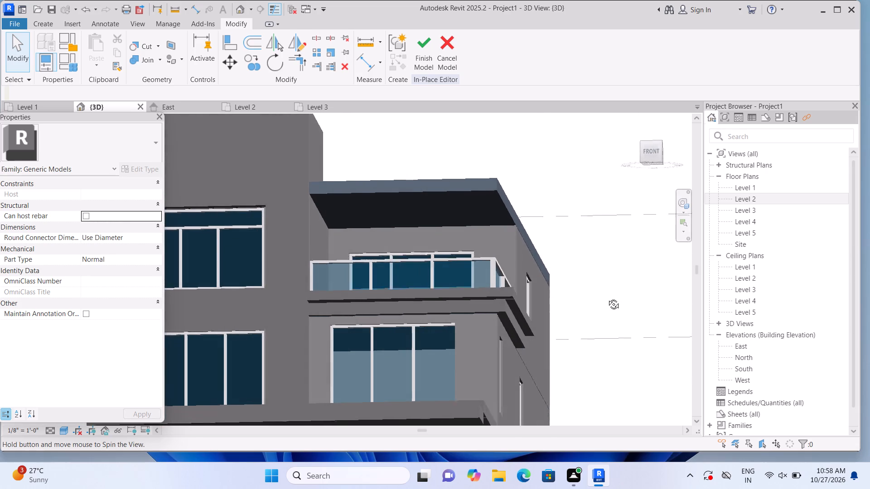
middle_click_drag(607, 297, 566, 391, "shift")
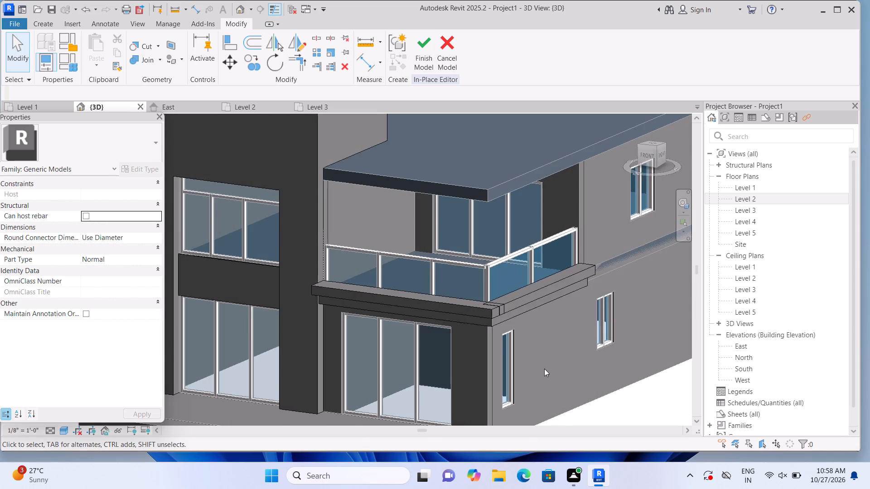
scroll(544, 364, "up", 2)
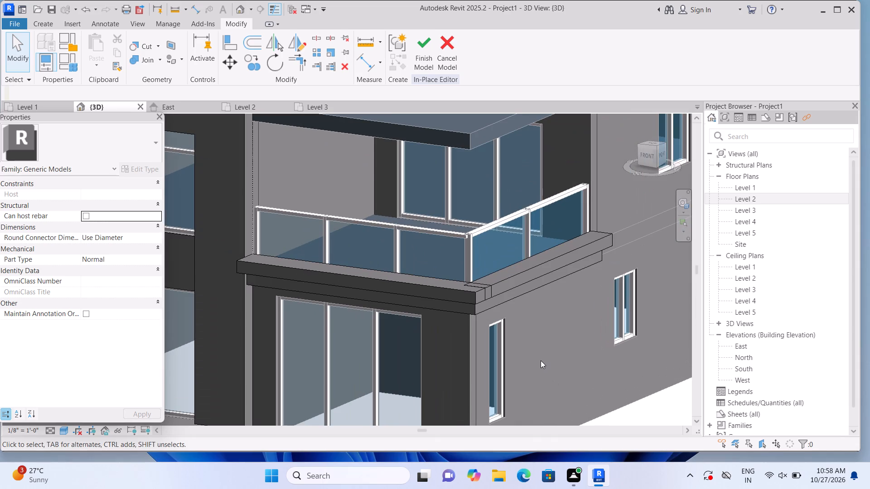
scroll(543, 355, "down", 1)
scroll(472, 308, "up", 1)
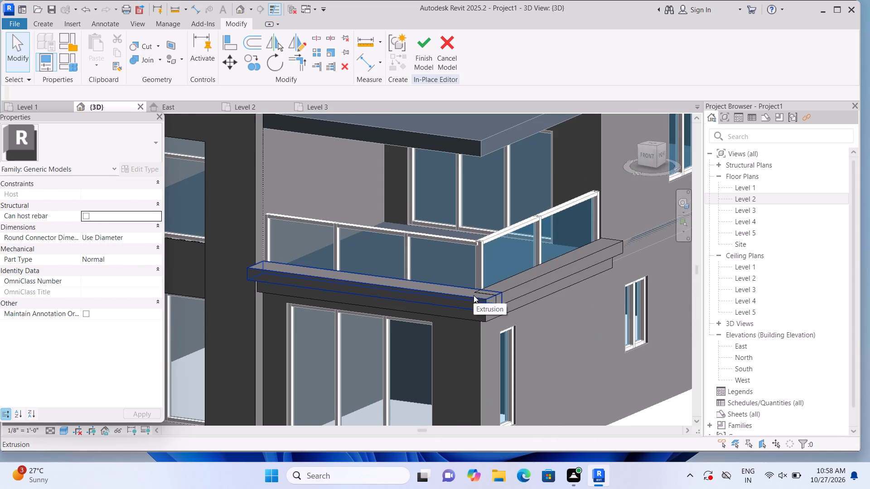
Stretch the front upstand's outer long face slightly further outward to deepen its overhang, and clear the selection.
left_click(474, 295)
left_click(364, 290)
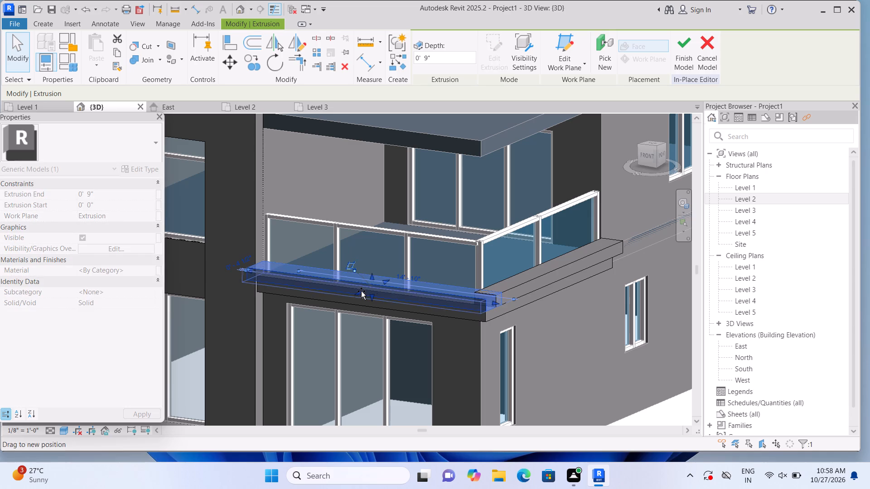
left_click(361, 291)
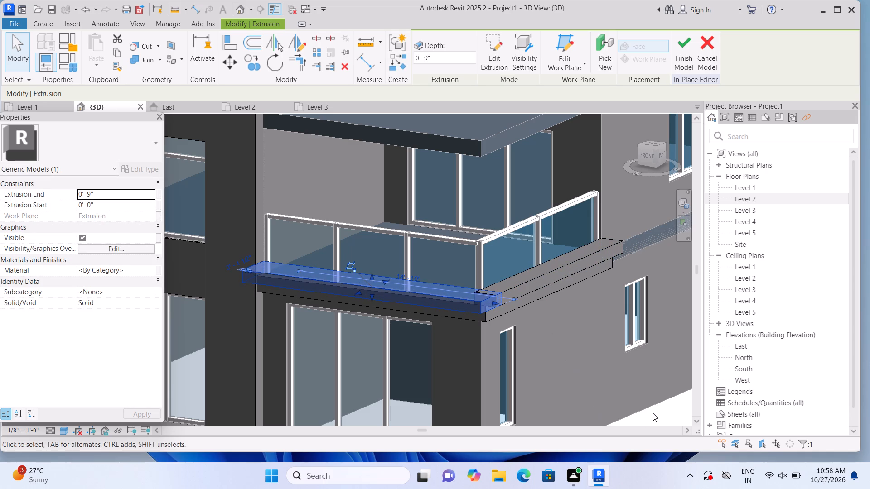
left_click(653, 413)
Stretch the side upstand's outer long face slightly further outward beyond the side fascia, and clear the selection.
left_click(522, 283)
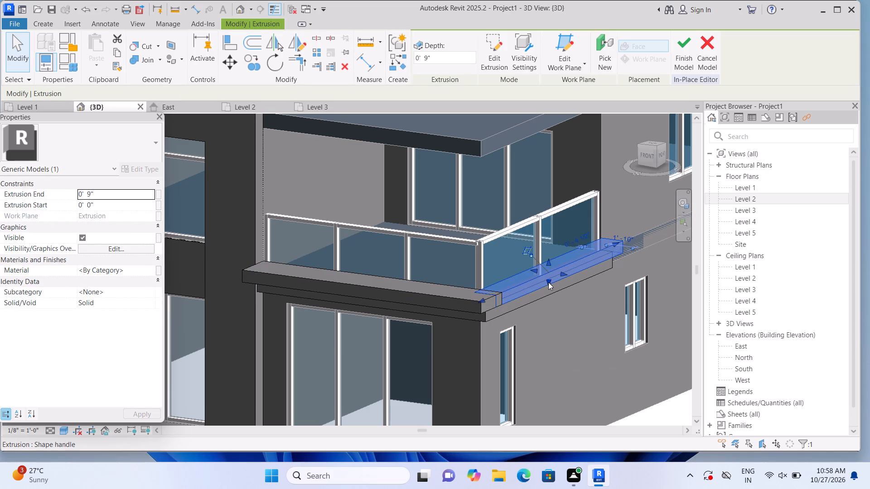
left_click_drag(561, 271, 564, 278)
left_click(659, 413)
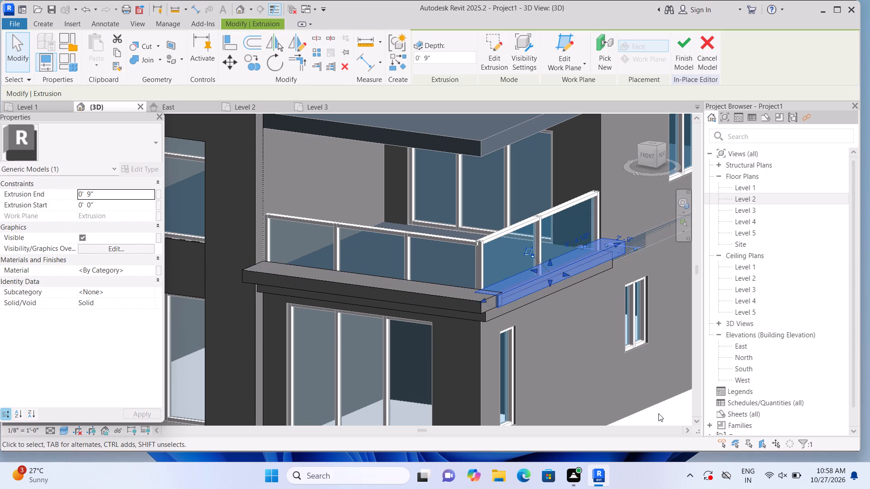
Lengthen the corner end of the front upstand to reach the side upstand's shifted outer face, and clear the selection.
left_click(464, 304)
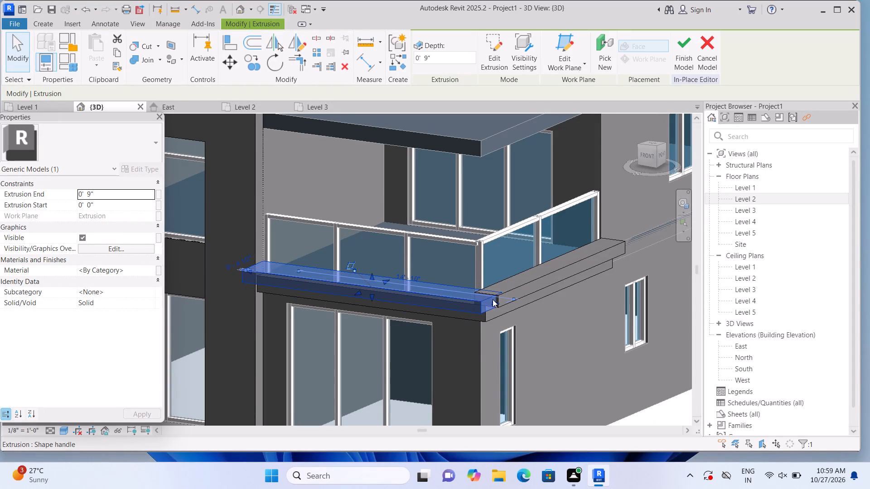
left_click(494, 302)
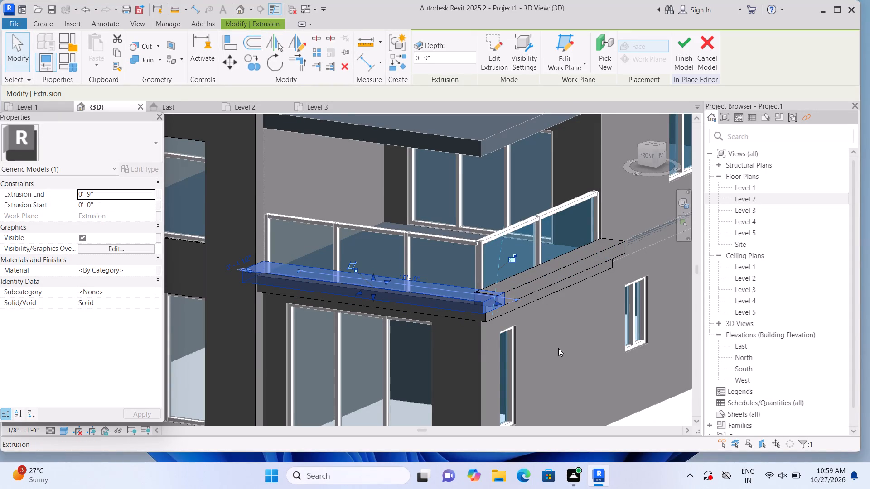
left_click(660, 414)
Examine the widened upstand overhangs around the balcony from below, the front, the side and above.
scroll(650, 407, "down", 2)
middle_click_drag(635, 405, 633, 326, "shift")
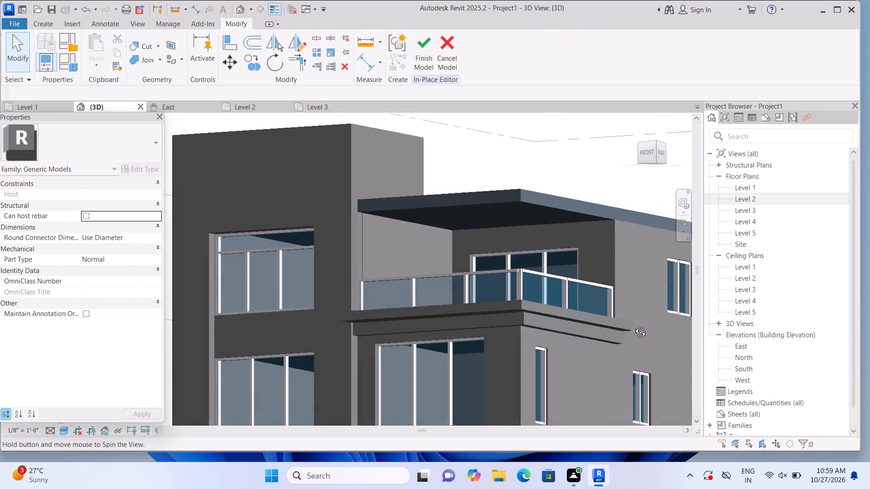
middle_click_drag(633, 326, 637, 284, "shift")
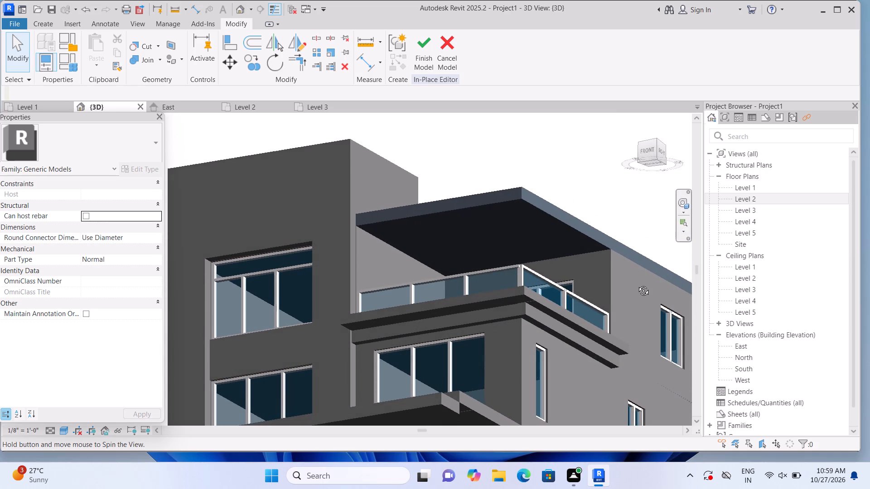
middle_click_drag(637, 284, 635, 330, "shift")
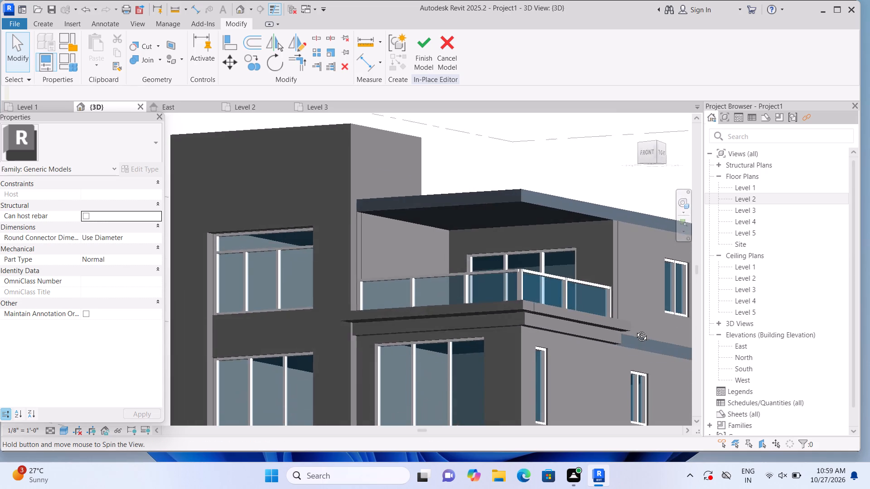
middle_click_drag(635, 330, 600, 356, "shift")
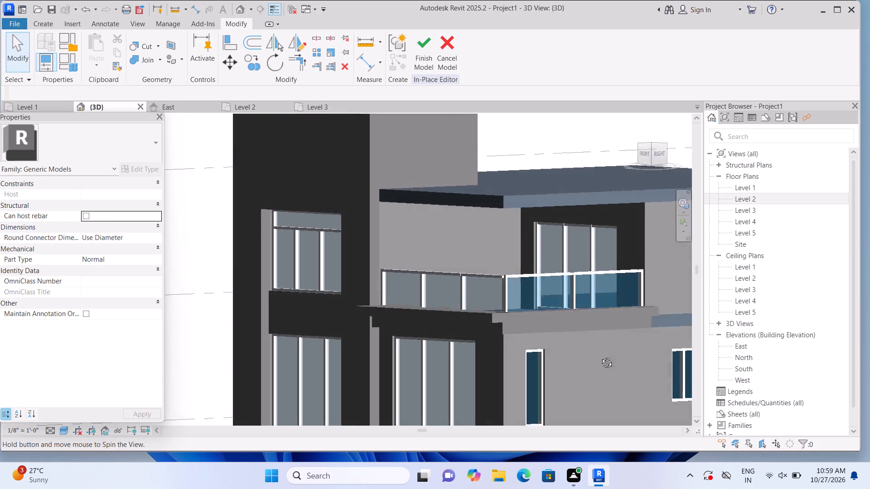
middle_click_drag(600, 356, 632, 359, "shift")
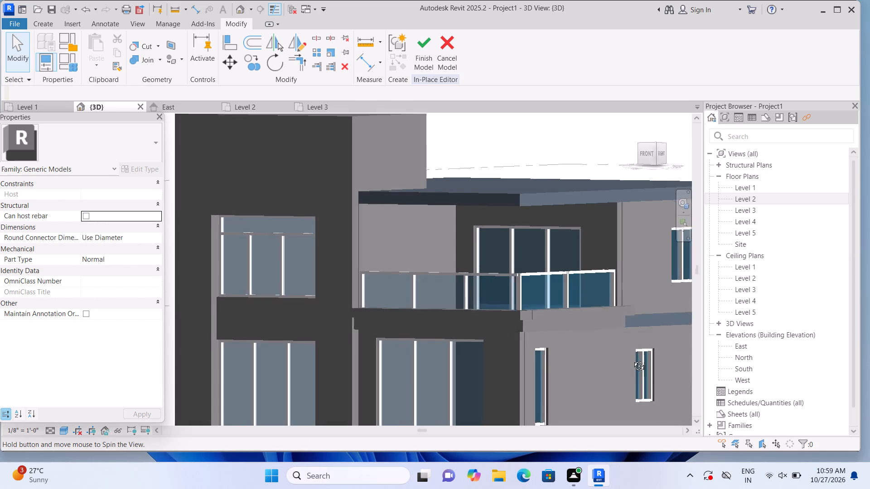
middle_click_drag(632, 359, 632, 383, "shift")
scroll(569, 390, "up", 1)
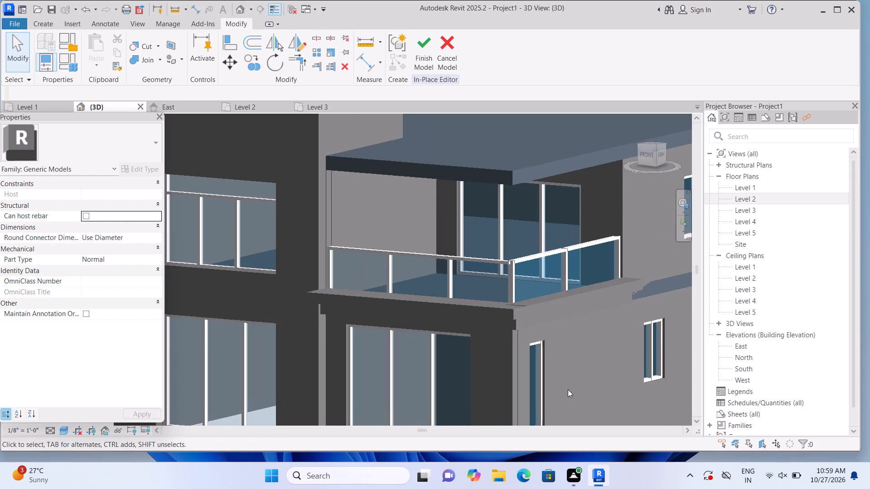
Join the front and side upstand extrusions at the balcony corner with Join Geometry and leave the command.
left_click(162, 62)
left_click(171, 77)
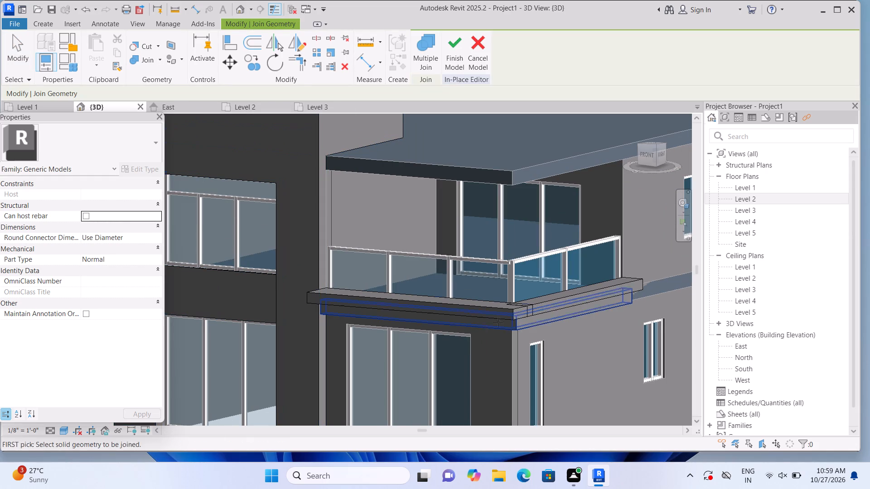
left_click(511, 307)
left_click(555, 297)
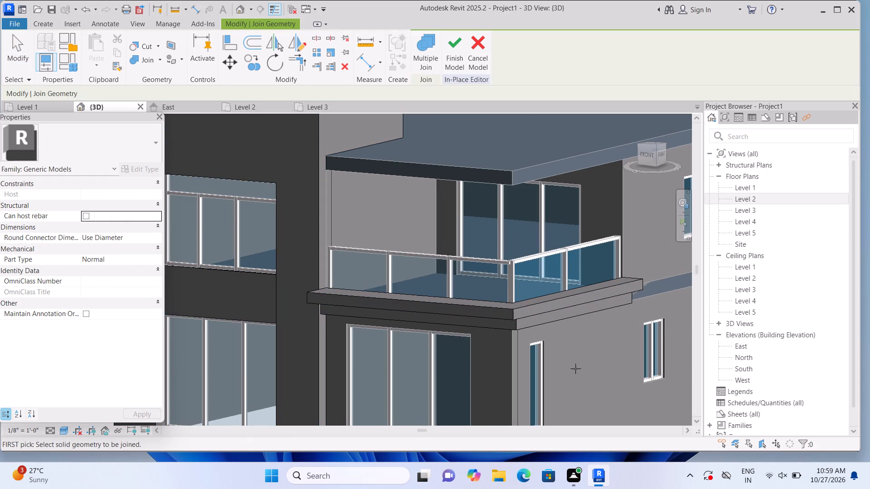
key("Escape")
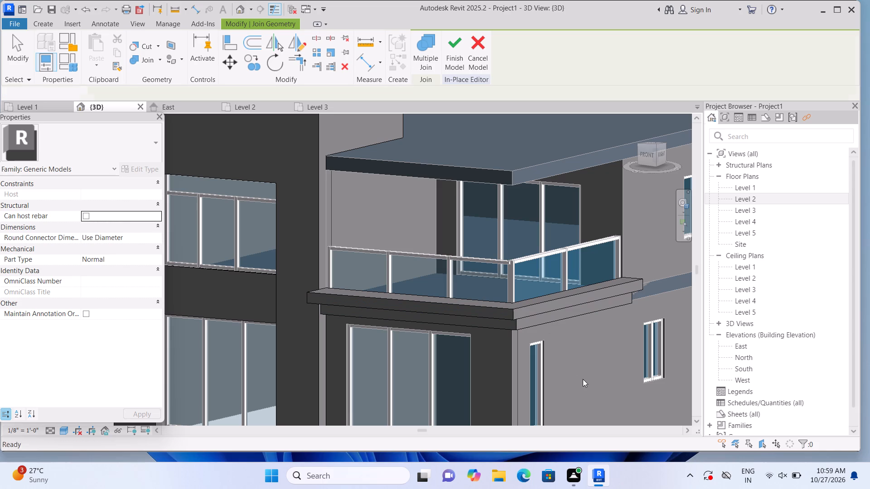
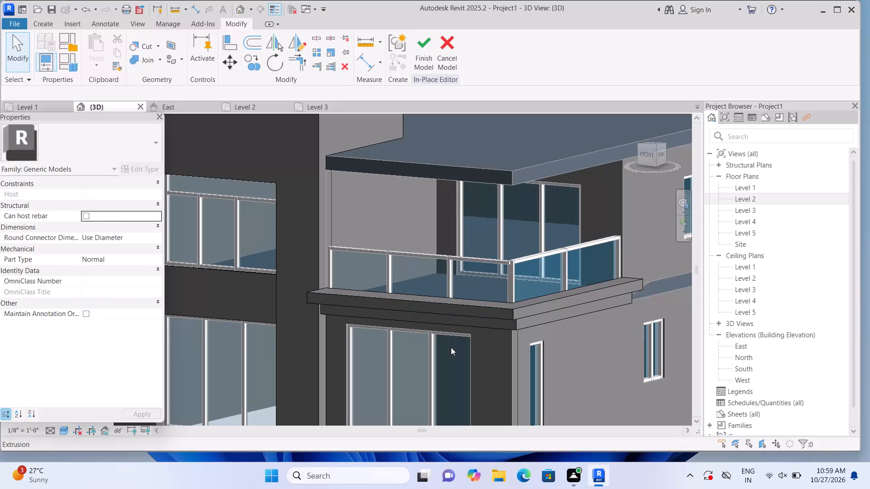
Join the front upstand to the front fascia extrusion beneath it near the balcony corner with Join Geometry, and leave the command.
scroll(444, 322, "up", 2)
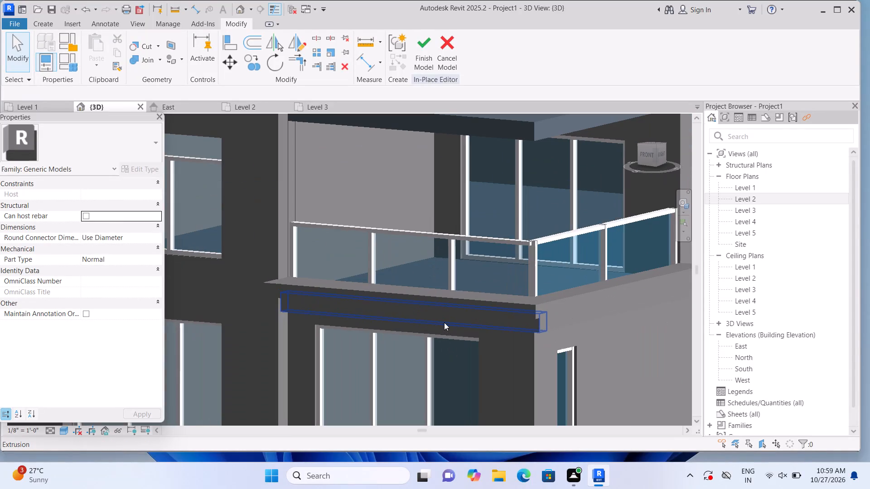
scroll(453, 331, "down", 4)
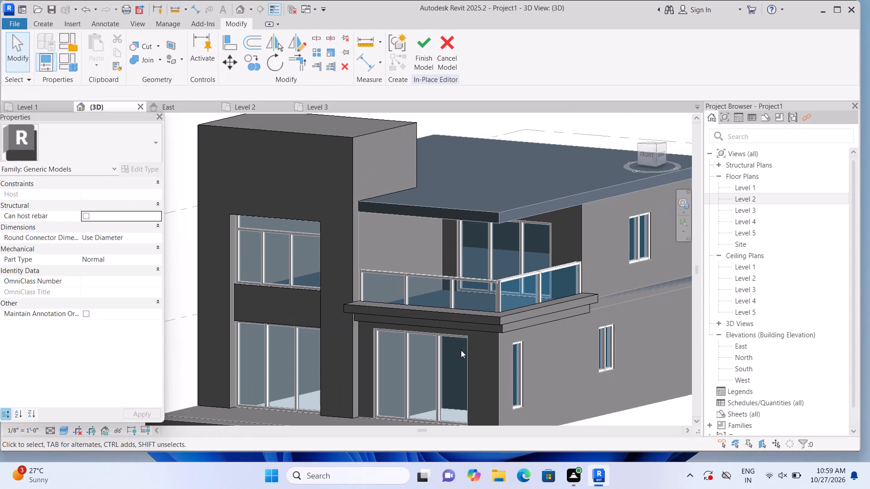
scroll(469, 358, "up", 1)
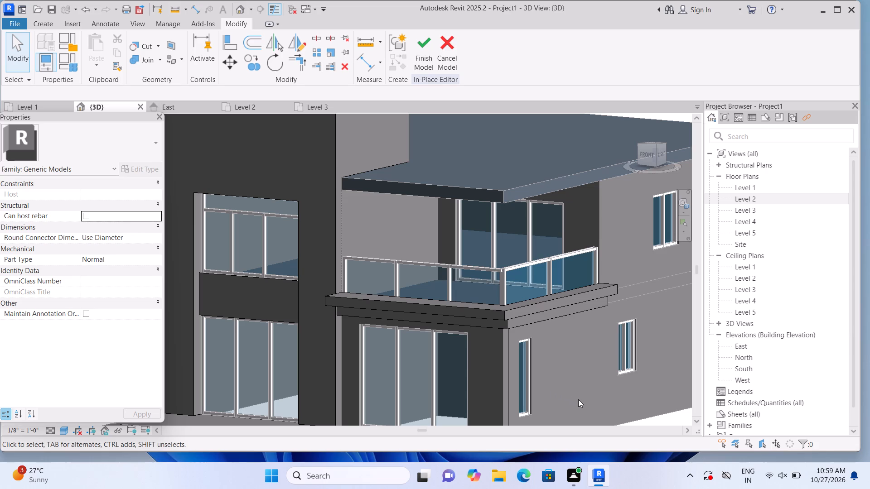
middle_click_drag(590, 420, 586, 379, "shift")
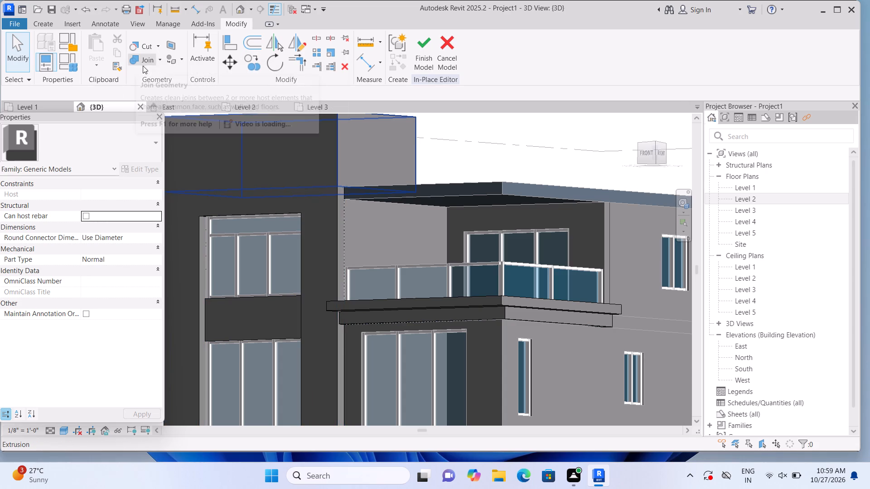
left_click(161, 62)
left_click(164, 77)
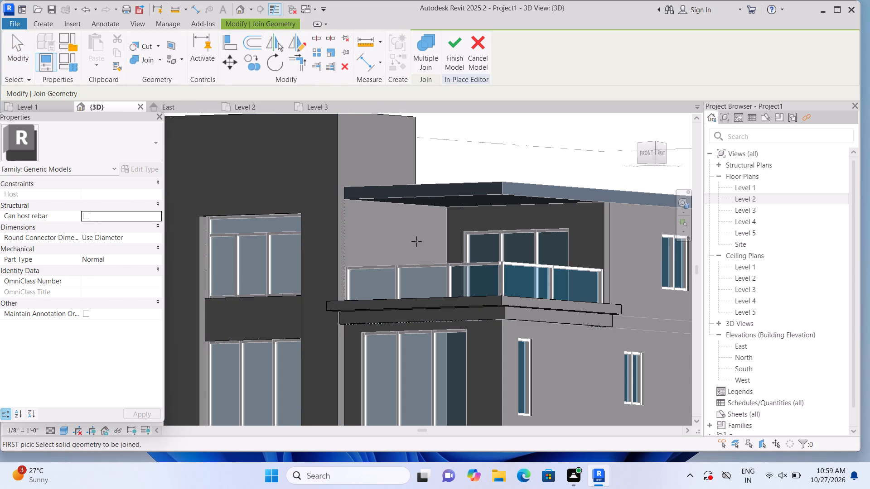
left_click(498, 302)
left_click(502, 318)
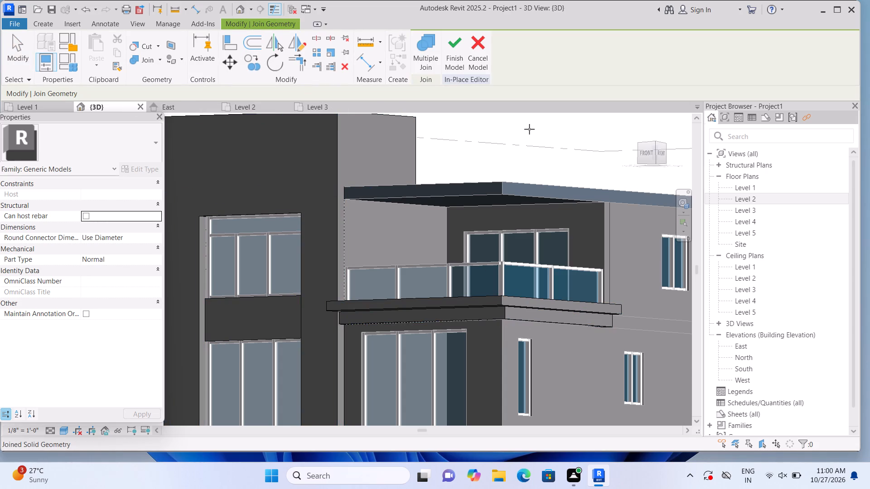
key("Escape")
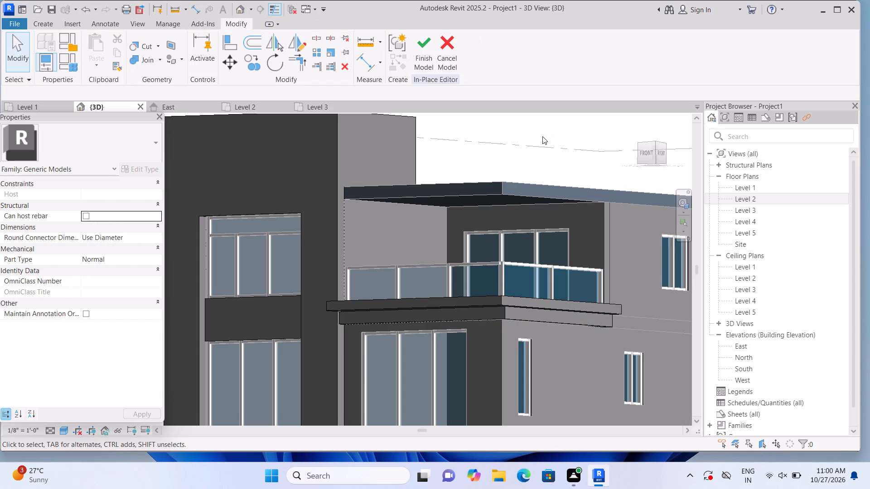
Examine the joined balcony fascia and upstand edges from above, below and the side, and close up at the railing corner.
middle_click_drag(540, 134, 545, 147, "shift")
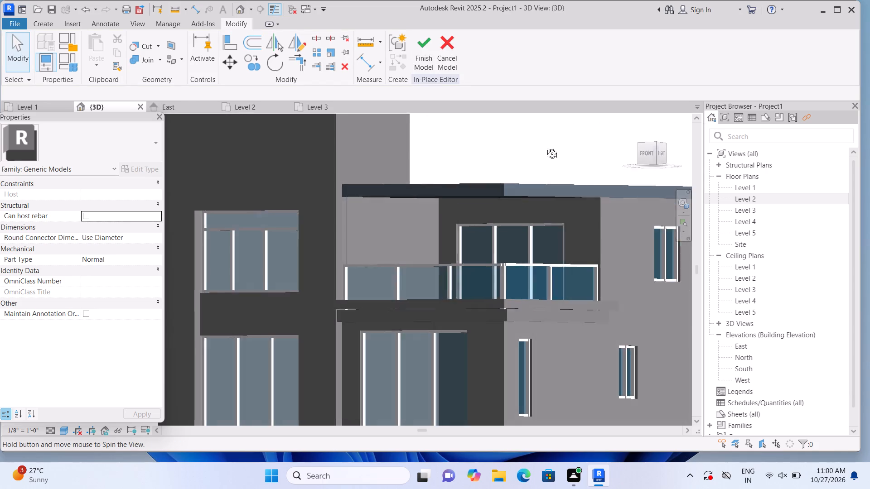
middle_click_drag(545, 147, 515, 176, "shift")
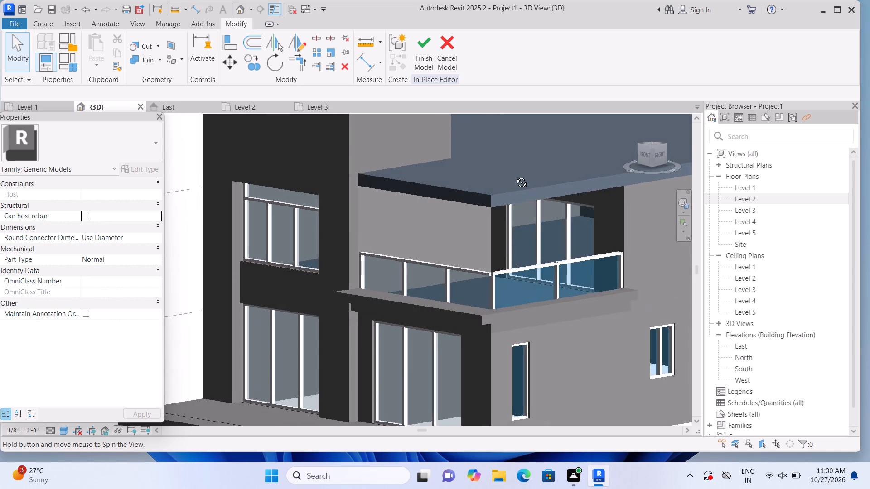
middle_click_drag(515, 176, 506, 133, "shift")
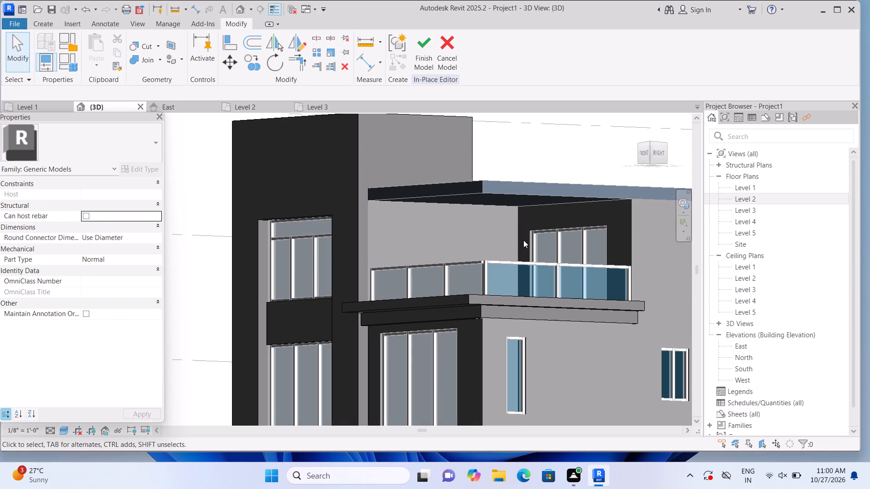
scroll(523, 240, "up", 1)
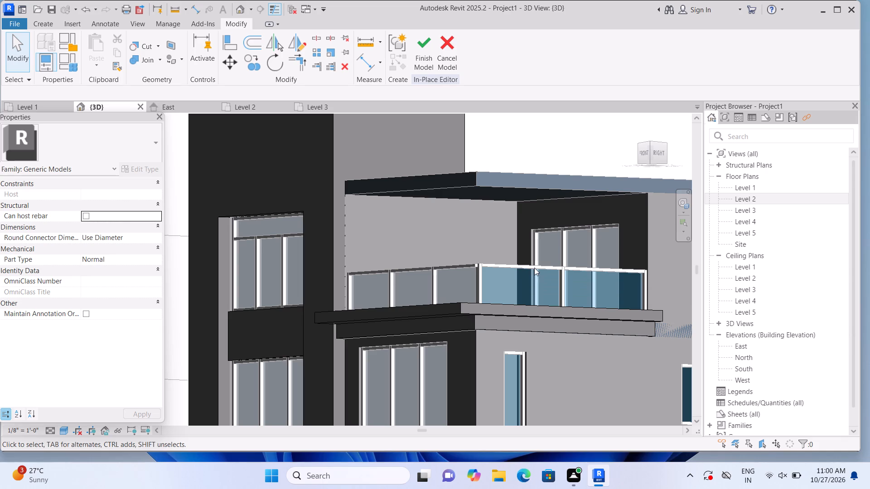
middle_click_drag(521, 204, 524, 245)
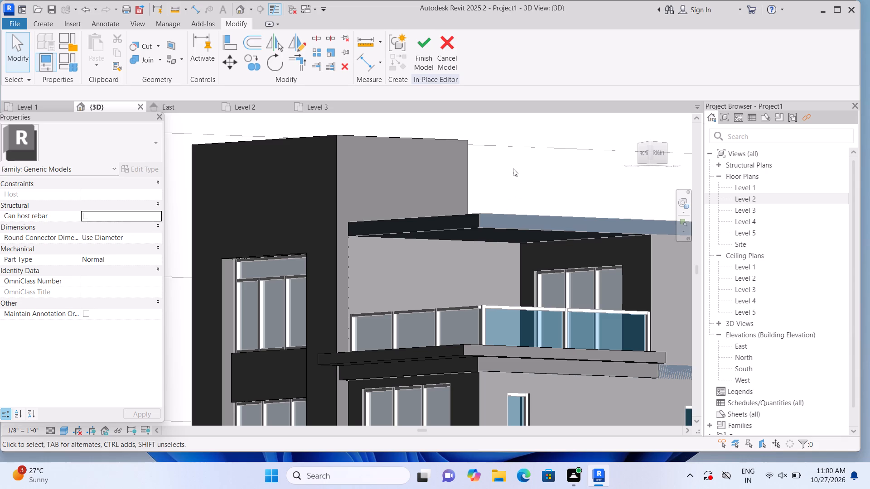
middle_click_drag(517, 222, 517, 214, "shift")
middle_click_drag(522, 173, 524, 221)
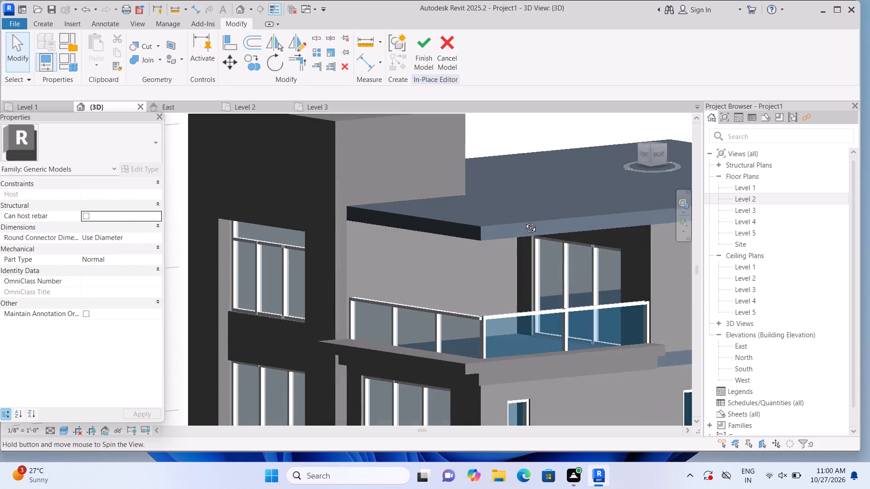
middle_click_drag(524, 221, 452, 205)
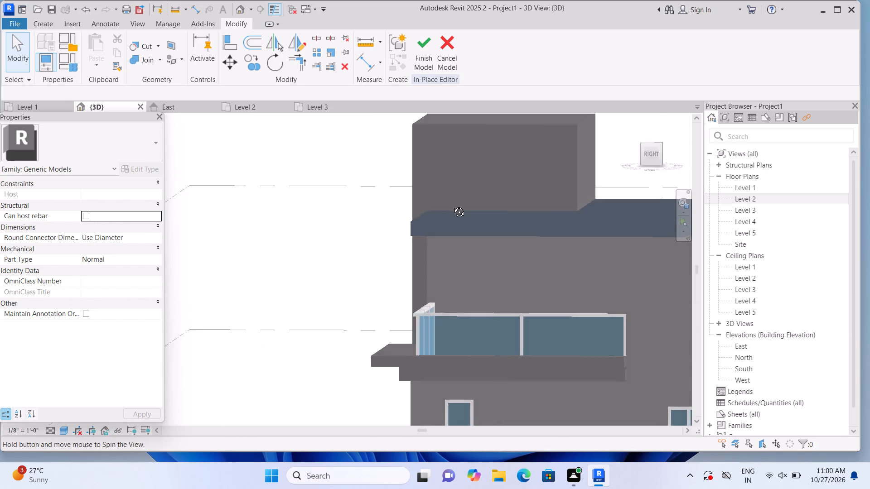
middle_click_drag(452, 205, 565, 124)
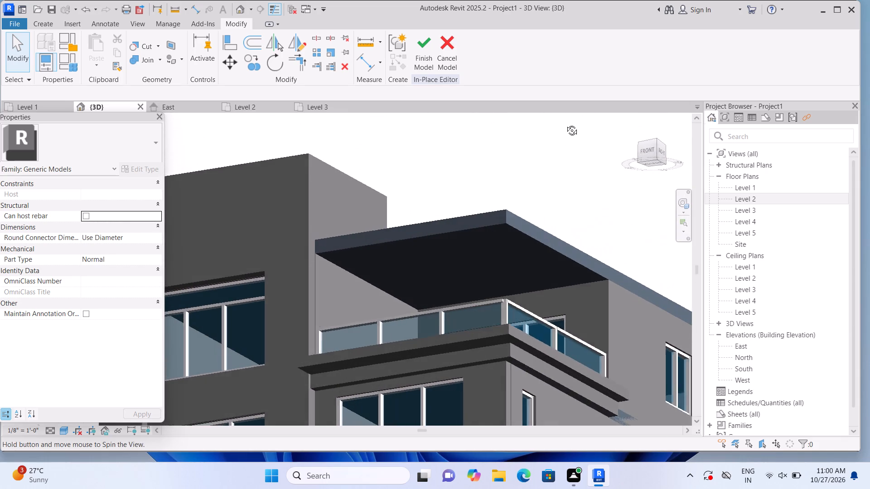
middle_click_drag(565, 124, 568, 143)
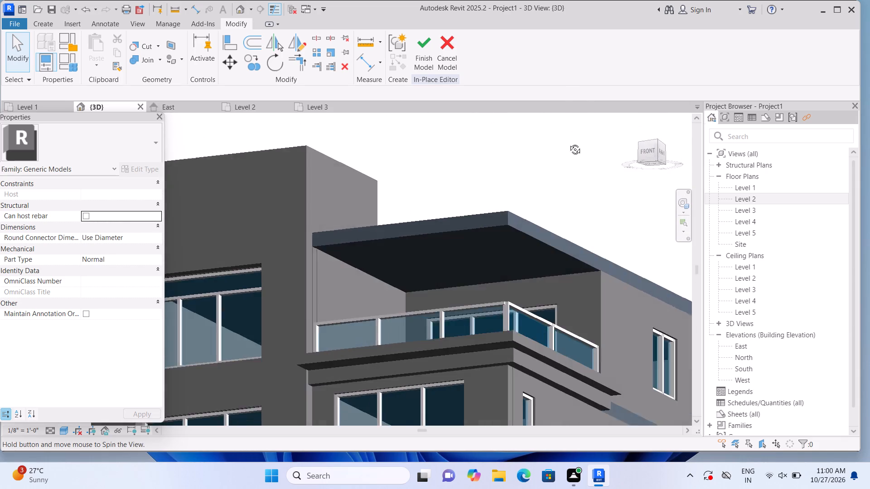
middle_click_drag(568, 143, 567, 154)
middle_click(568, 207, "shift")
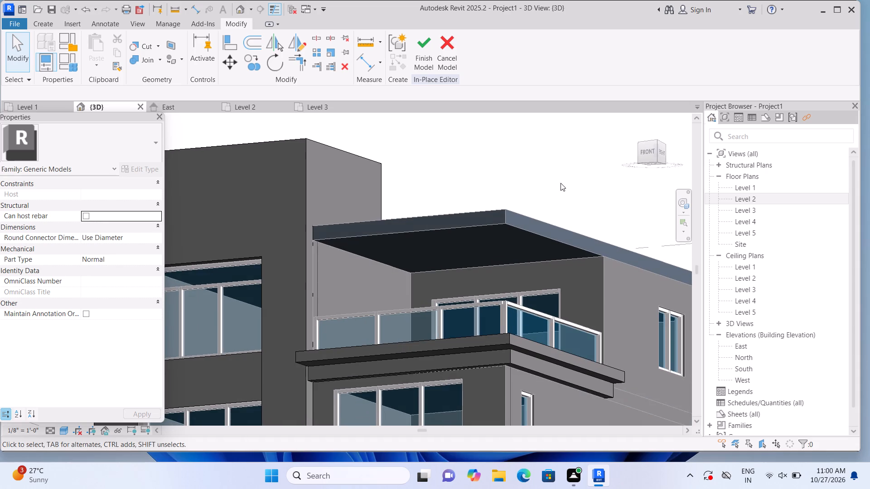
middle_click_drag(560, 182, 567, 247, "shift")
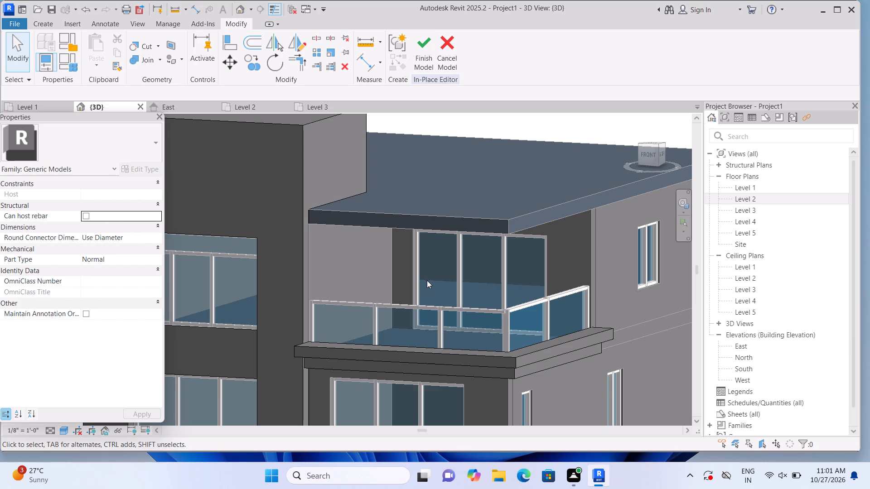
scroll(516, 321, "up", 2)
scroll(538, 358, "up", 3)
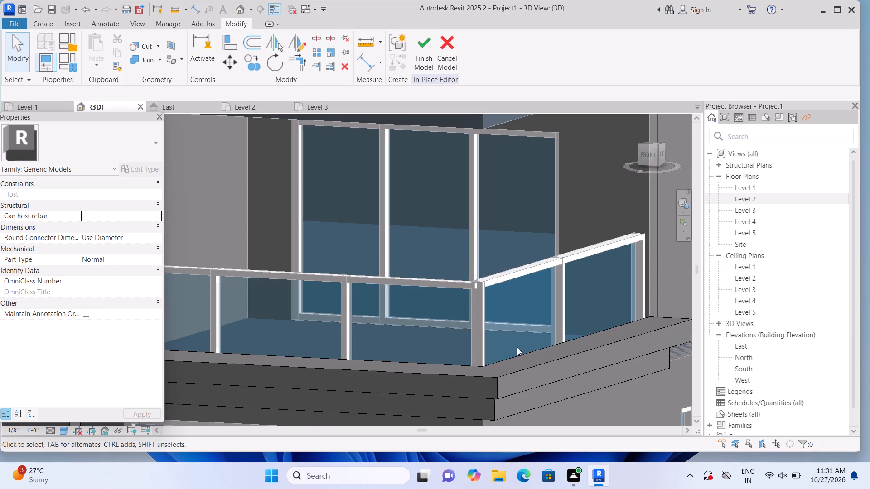
middle_click_drag(513, 341, 531, 278)
middle_click_drag(487, 281, 556, 300)
scroll(550, 295, "down", 2)
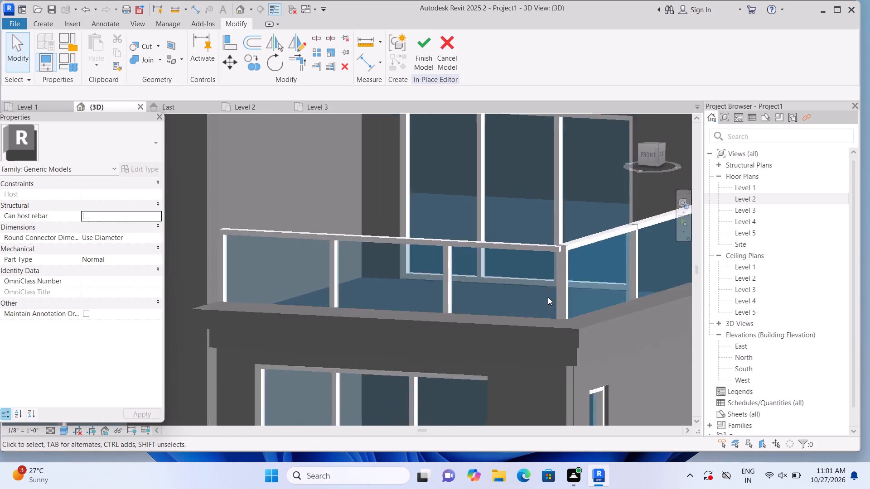
scroll(548, 297, "down", 1)
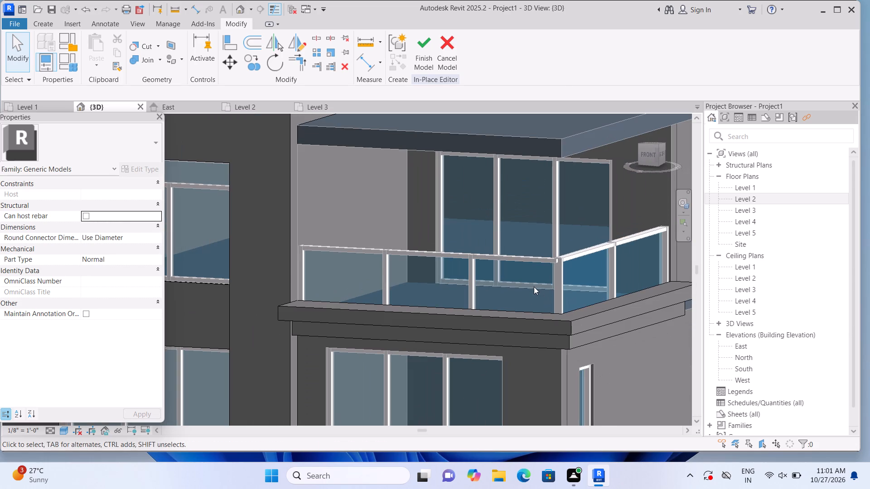
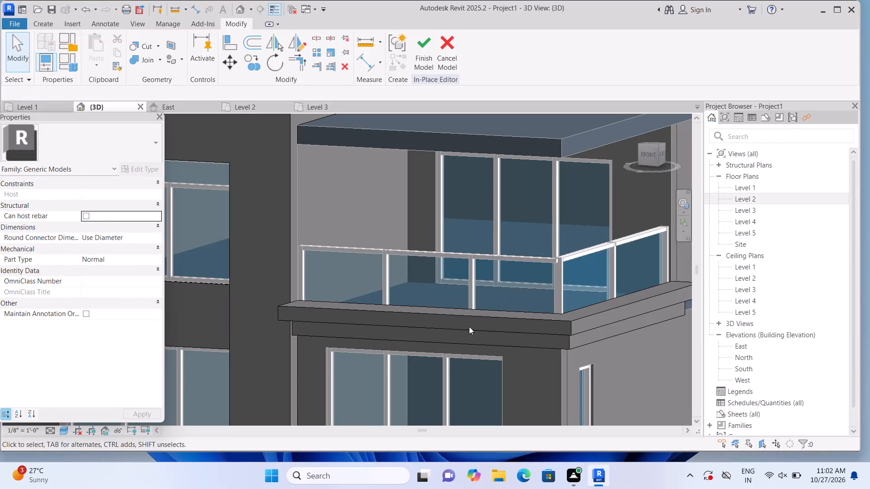
Create a 1' deep extrusion on the front upstand's top face from a rectangle about 7" by 1'-7 1/2" at the end beside the tower wall.
middle_click_drag(390, 326, 469, 340, "shift")
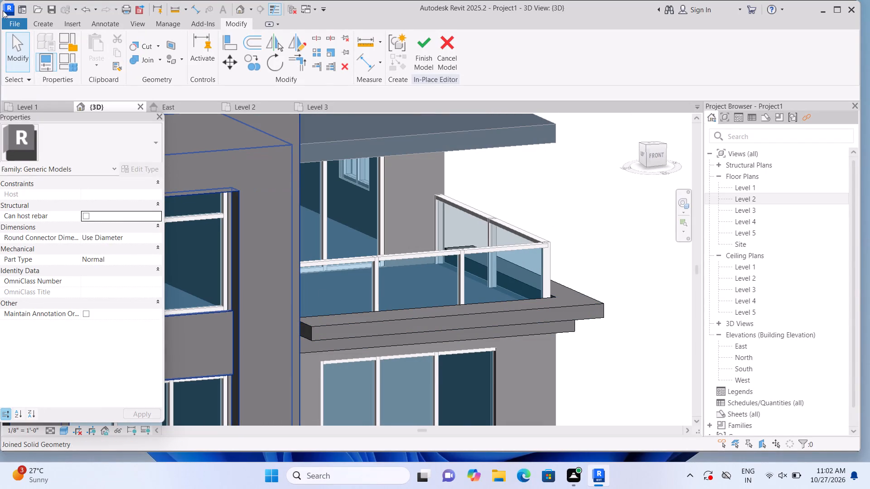
left_click(46, 26)
left_click(99, 62)
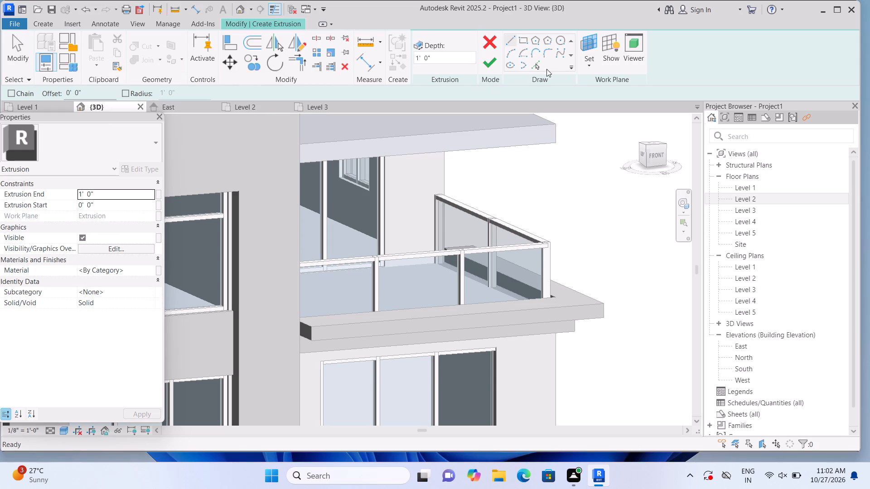
left_click(592, 69)
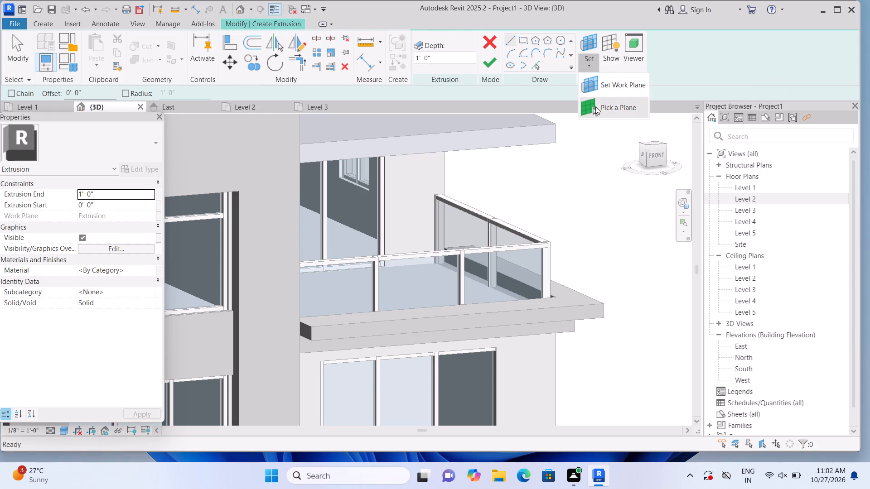
double_click(595, 106)
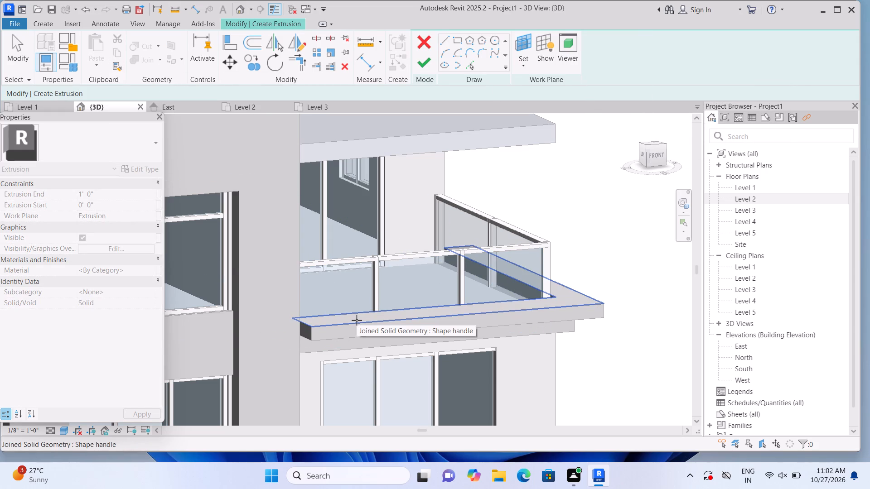
left_click(357, 320)
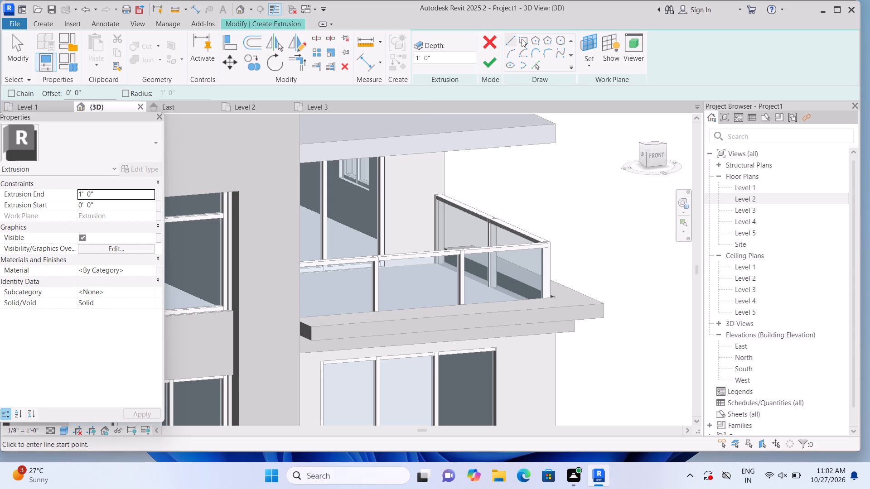
left_click(522, 39)
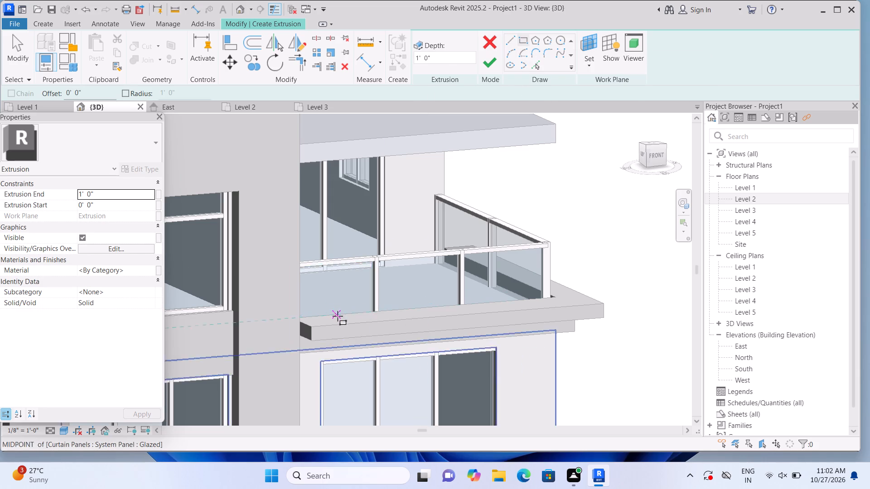
middle_click_drag(338, 317, 284, 319, "shift")
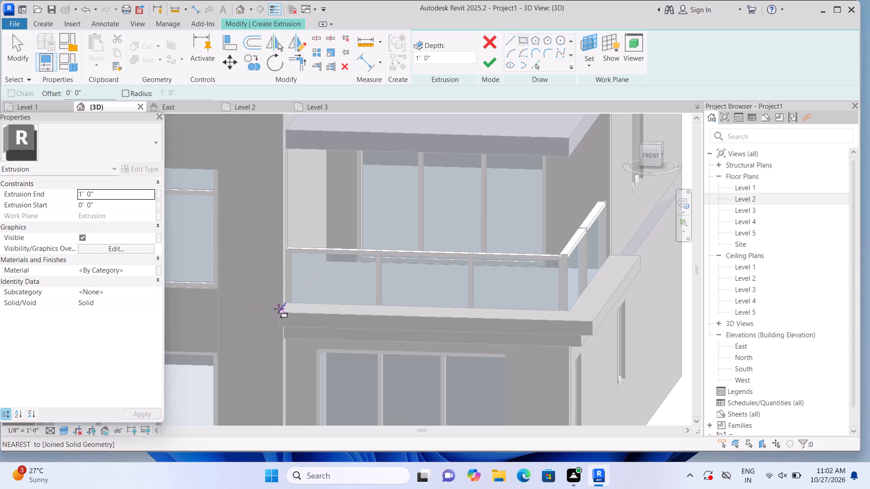
left_click(279, 307)
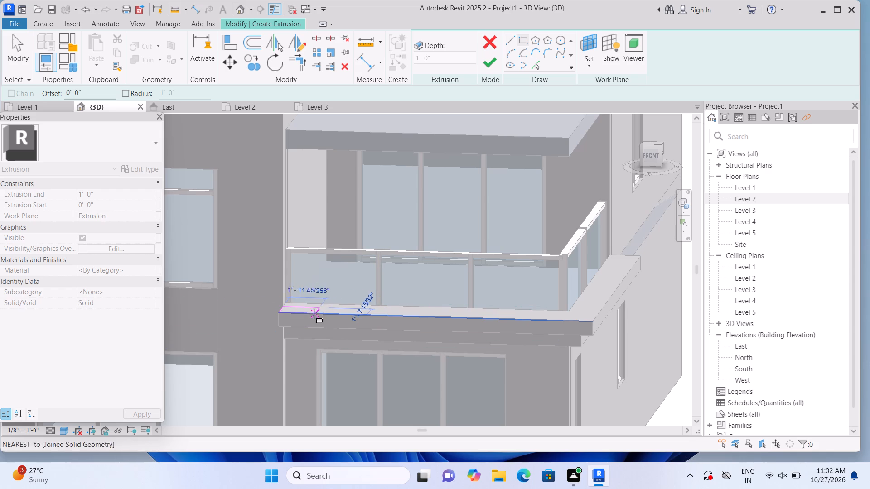
left_click(290, 313)
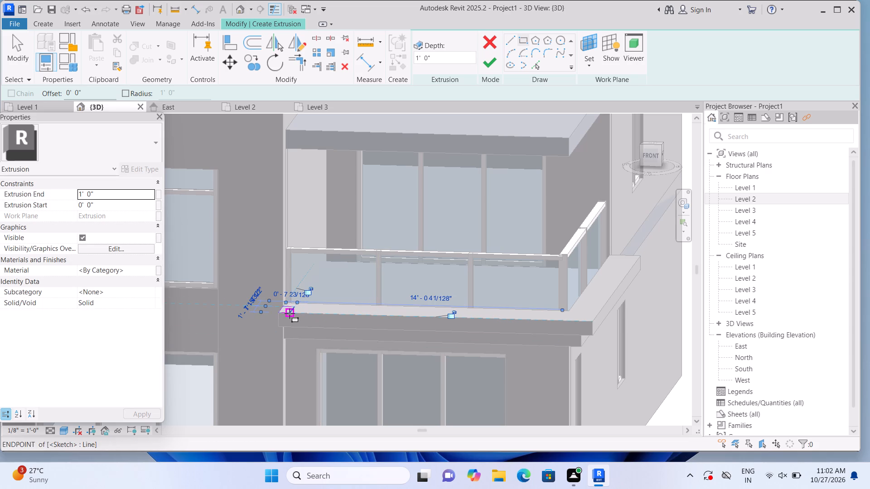
left_click(488, 64)
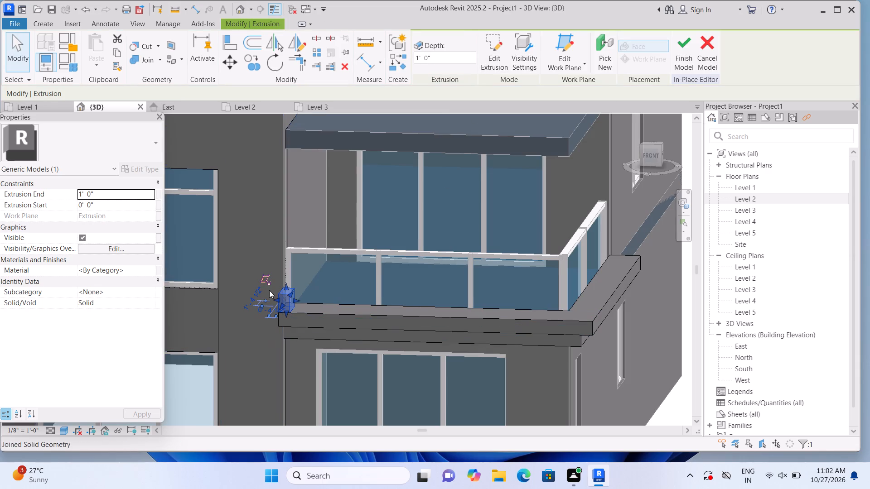
Stretch the new post's top upward past the balcony roof edge to an extrusion end of about 11'-5 5/8".
left_click_drag(285, 286, 286, 284)
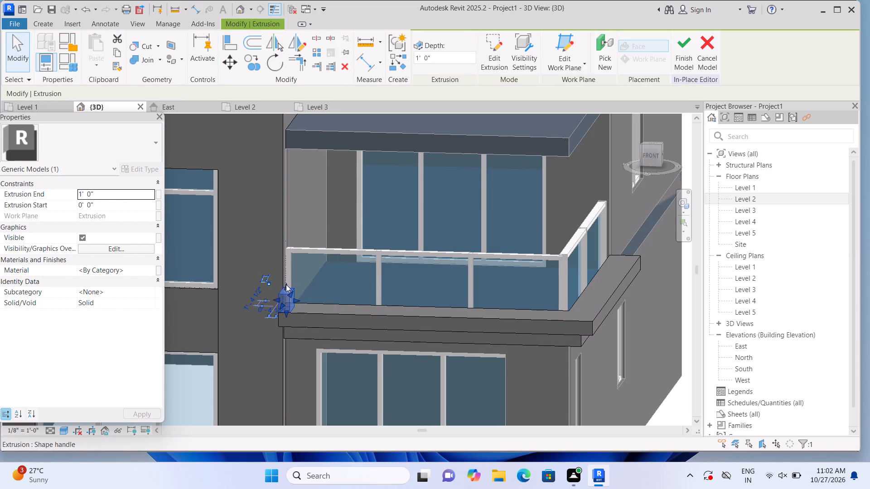
left_click_drag(286, 284, 292, 127)
left_click(292, 127)
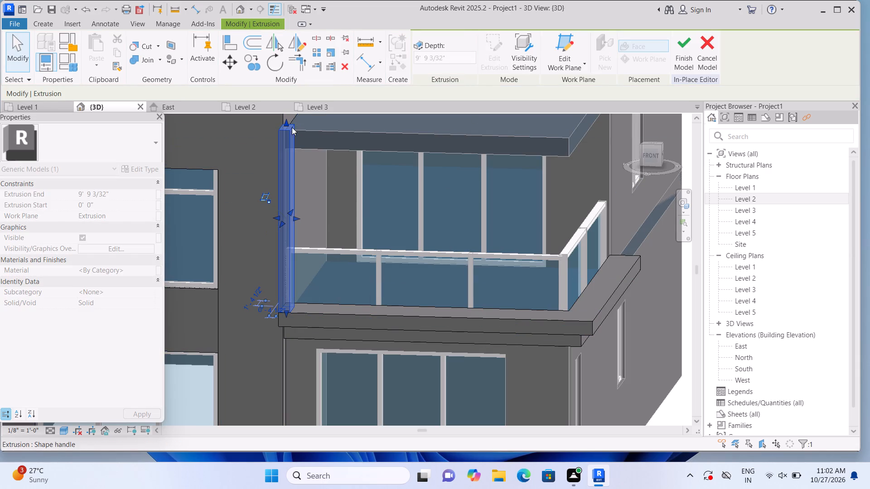
scroll(275, 205, "down", 5)
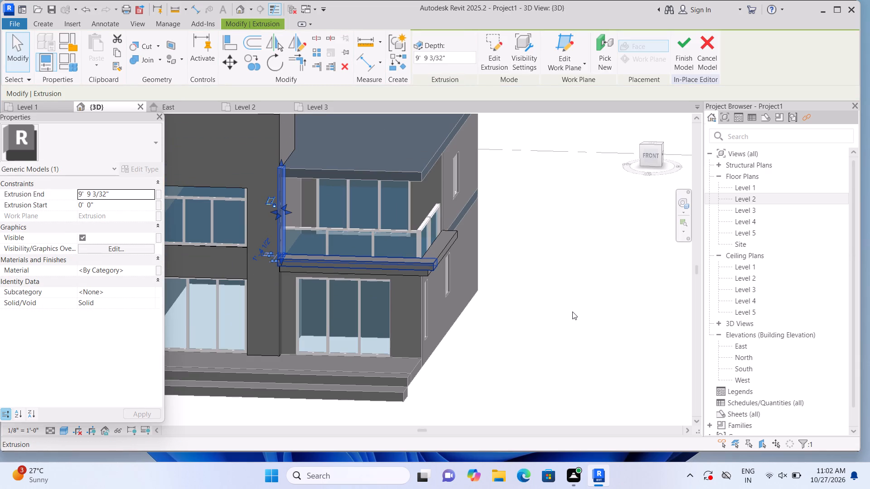
left_click(572, 312)
middle_click_drag(584, 323, 613, 373)
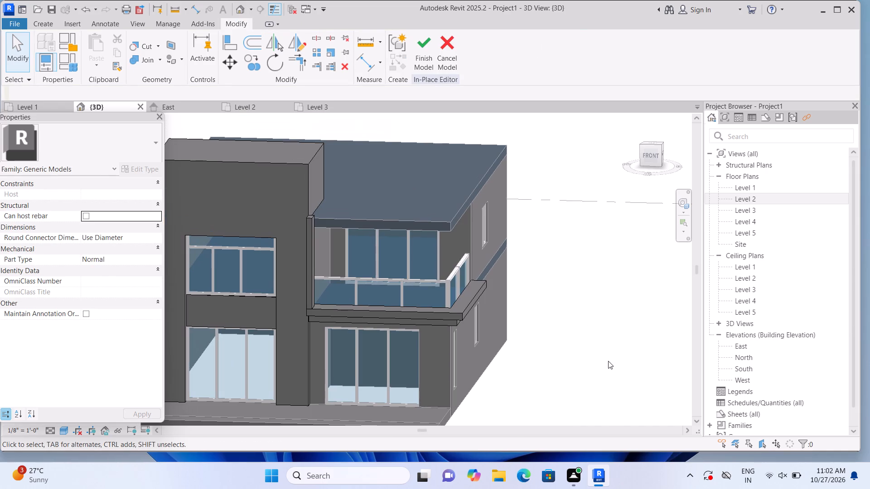
middle_click_drag(608, 361, 554, 381, "shift")
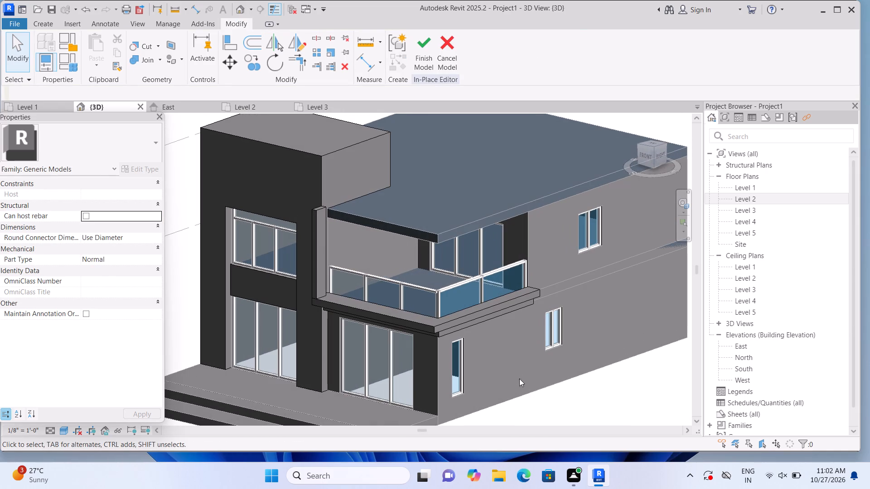
middle_click_drag(581, 375, 556, 383, "shift")
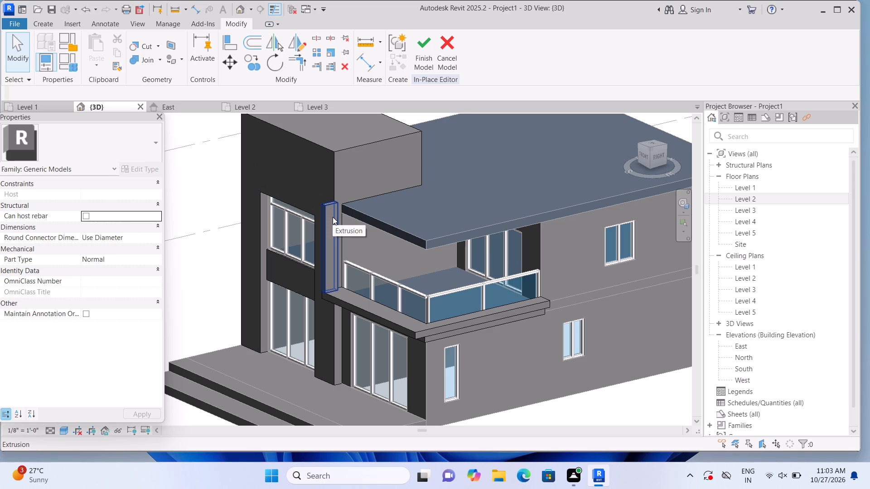
left_click(333, 217)
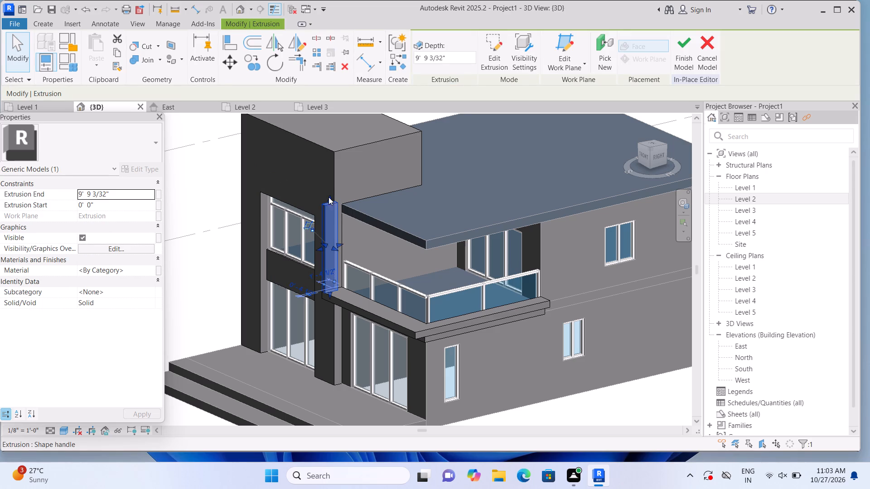
left_click_drag(329, 197, 336, 179)
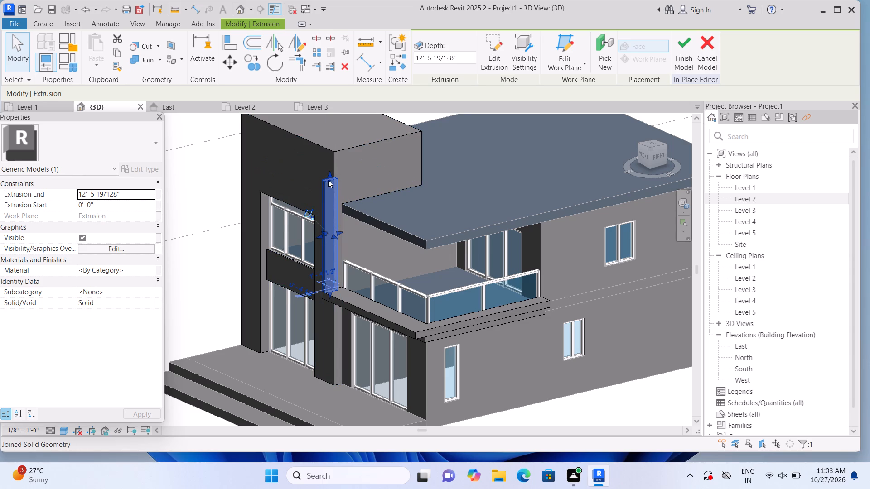
left_click_drag(329, 174, 333, 188)
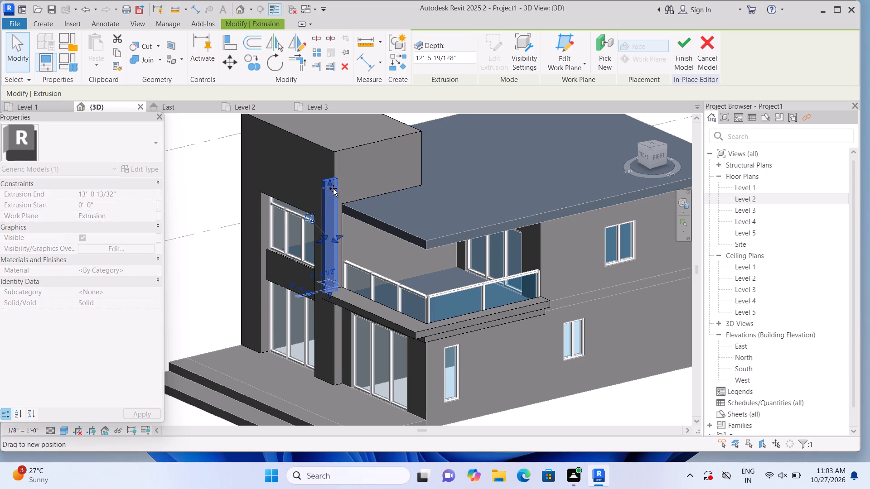
left_click_drag(333, 188, 336, 188)
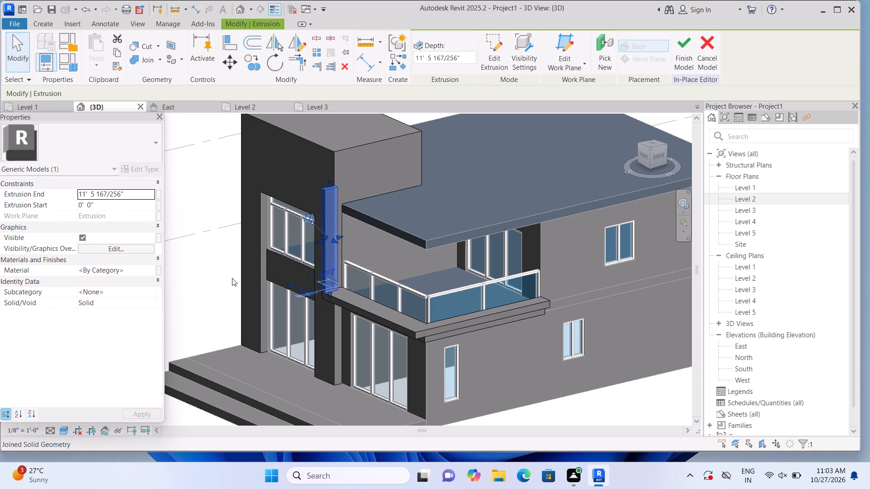
Stretch the post's side face sideways to the tower wall and clear the selection.
middle_click_drag(214, 268, 285, 298, "shift")
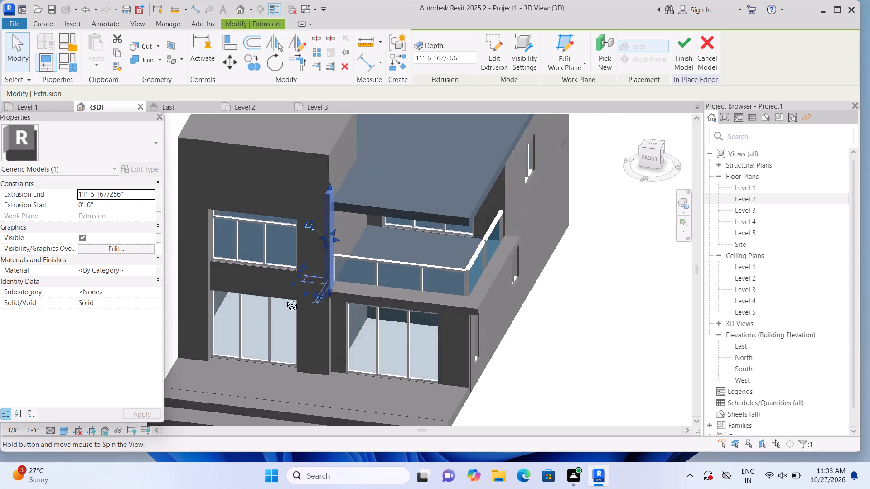
middle_click_drag(285, 298, 301, 294, "shift")
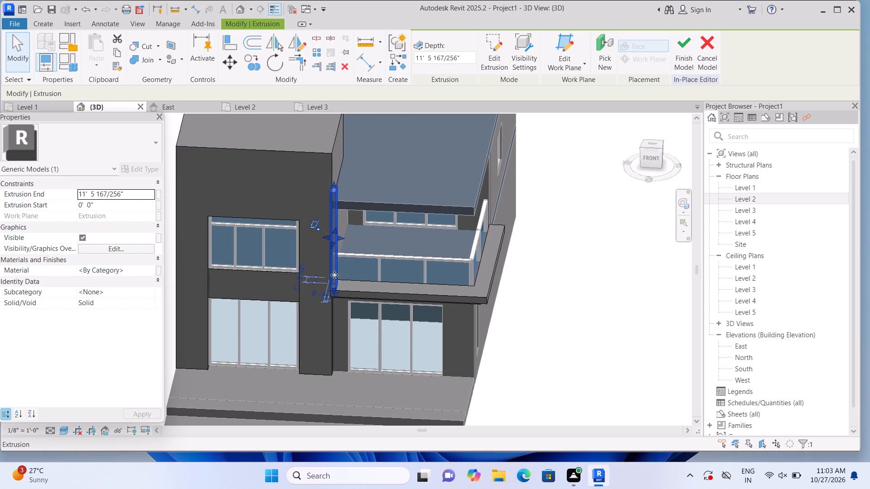
left_click_drag(328, 236, 323, 236)
left_click(323, 236)
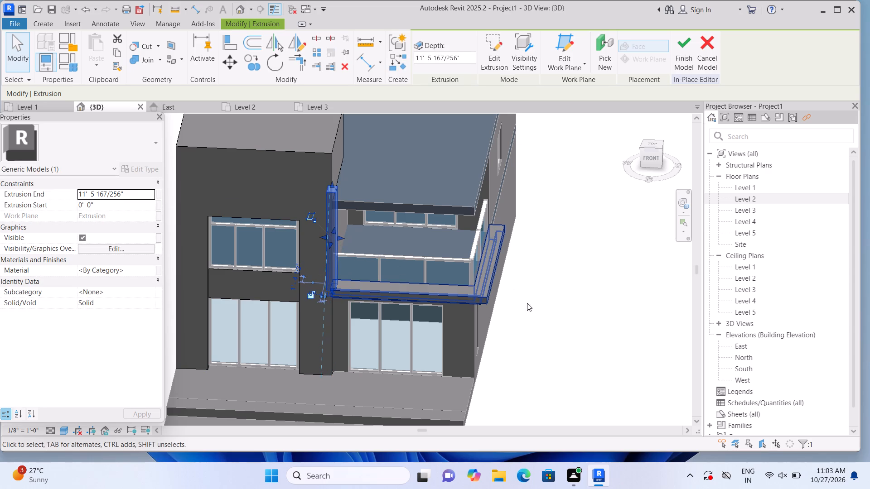
middle_click_drag(526, 309, 584, 301, "shift")
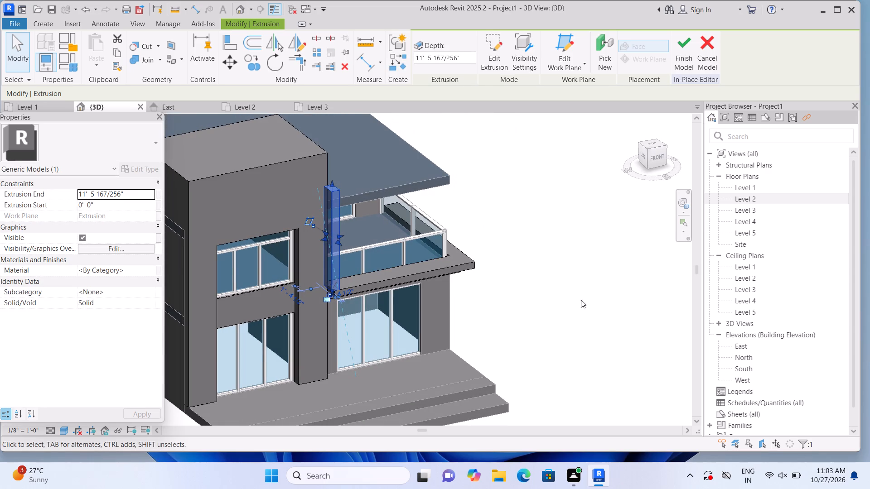
left_click(524, 316)
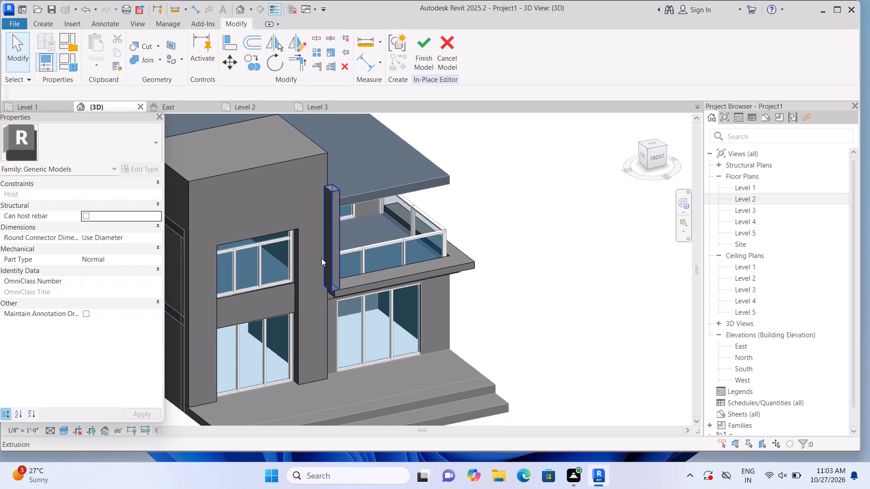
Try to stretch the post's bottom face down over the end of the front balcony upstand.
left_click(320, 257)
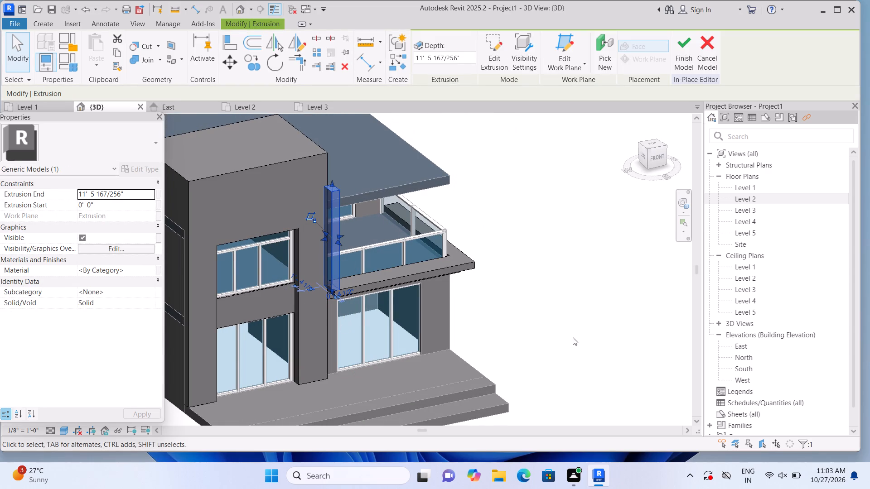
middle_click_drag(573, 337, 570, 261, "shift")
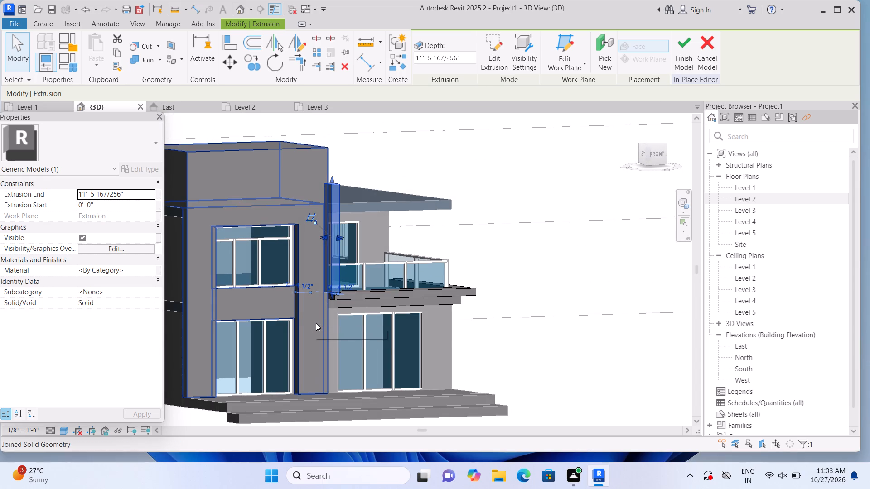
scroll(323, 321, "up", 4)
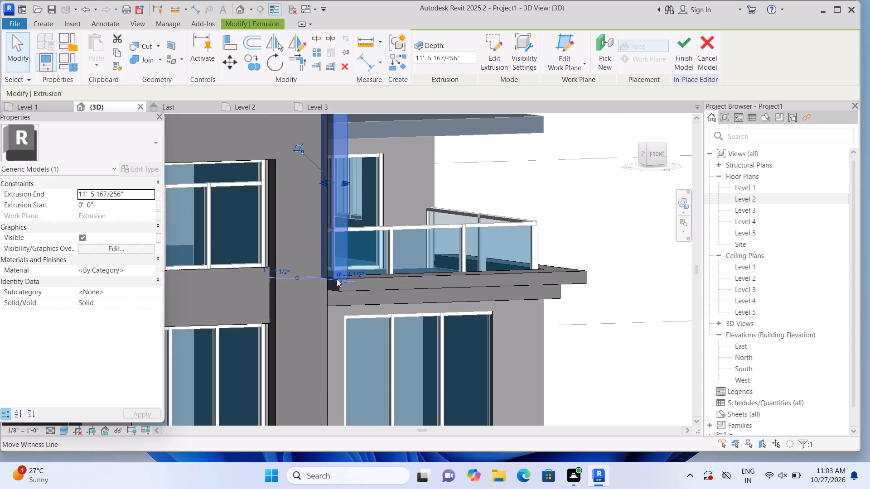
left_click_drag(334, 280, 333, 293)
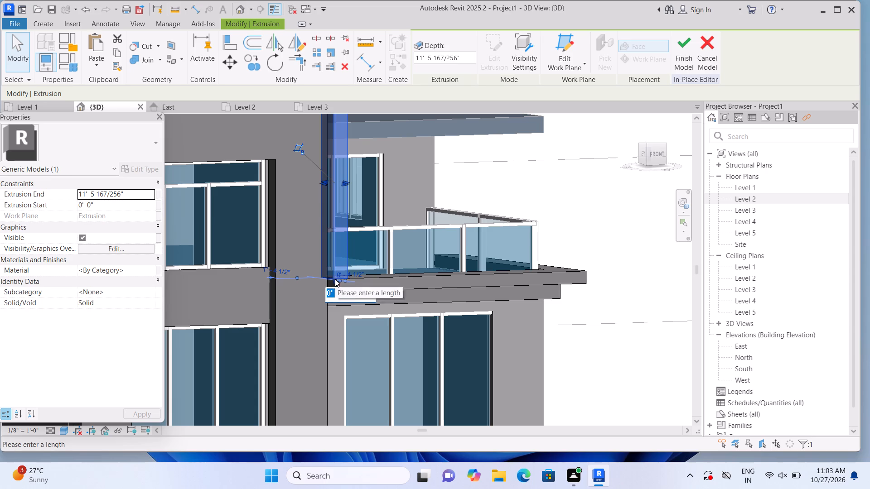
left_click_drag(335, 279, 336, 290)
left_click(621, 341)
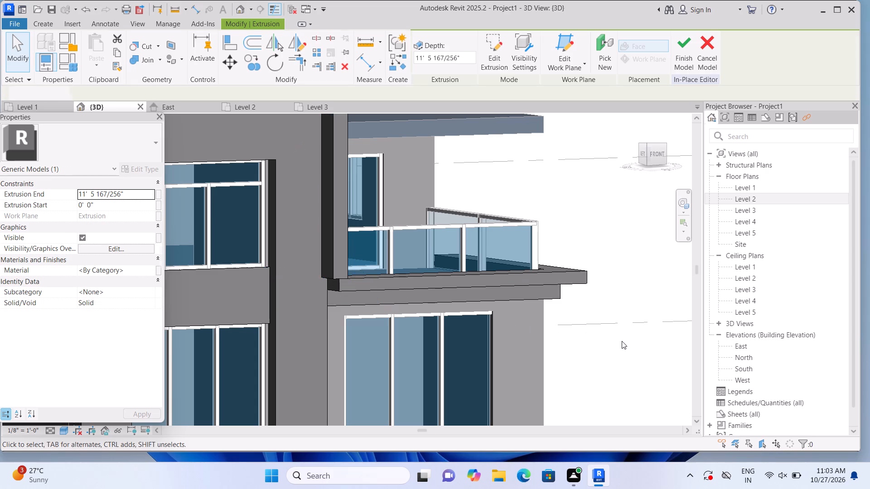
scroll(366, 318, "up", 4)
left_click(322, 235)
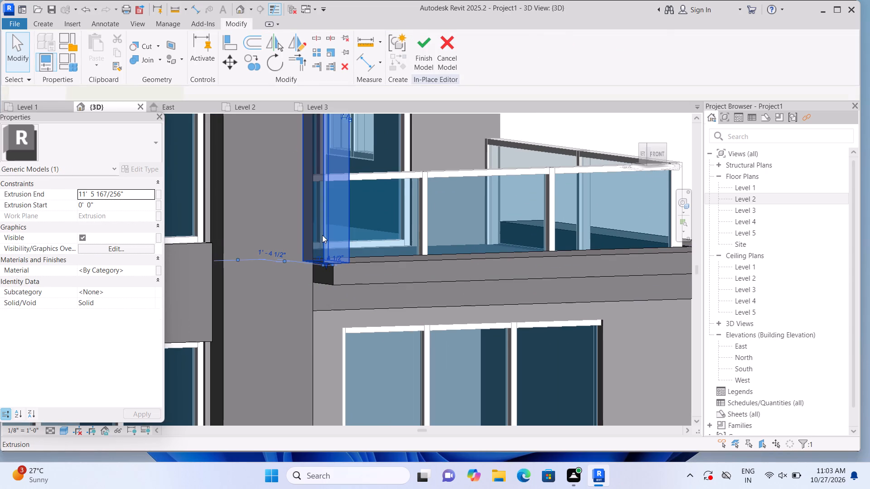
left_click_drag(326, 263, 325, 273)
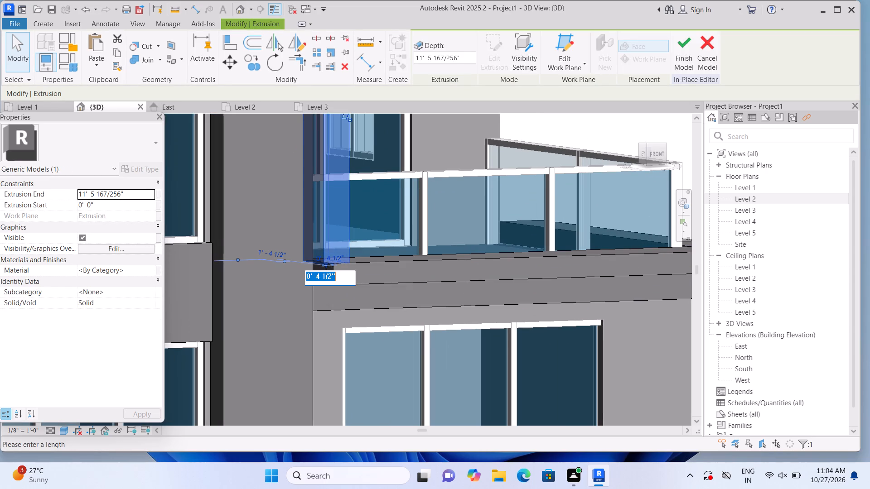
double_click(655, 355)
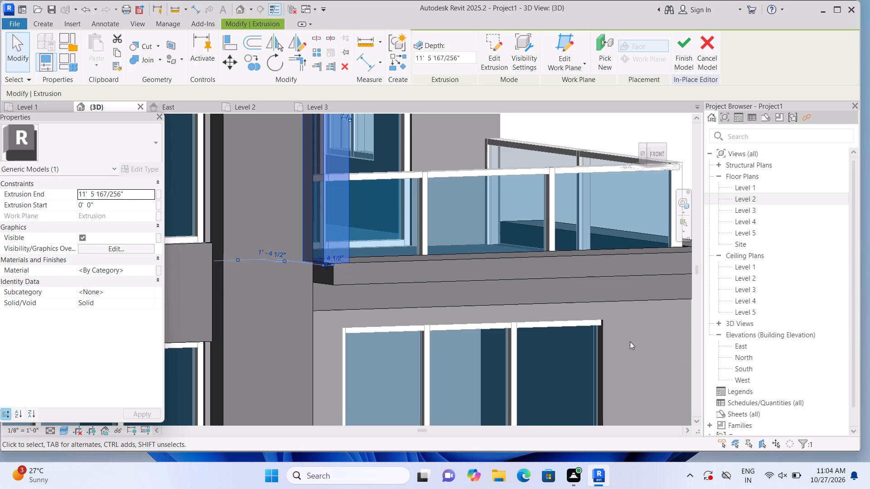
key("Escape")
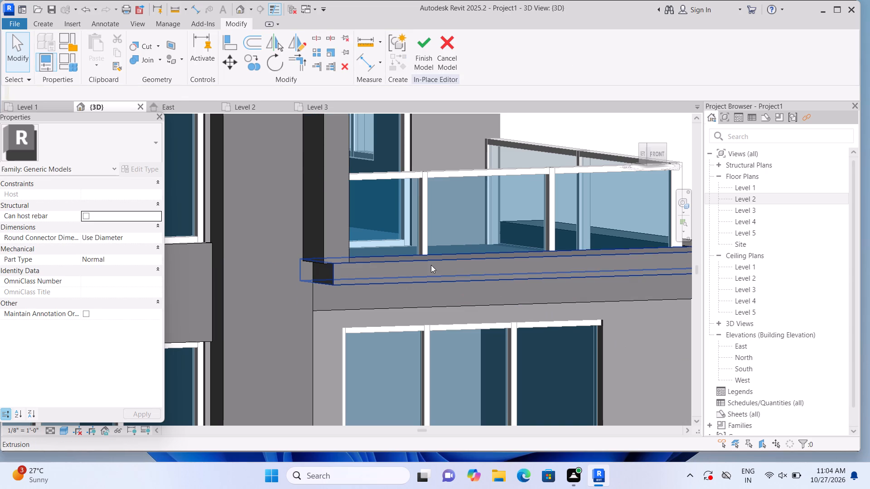
Stretch the end face of the front balcony upstand sideways until it is flush with the post's outer side, and clear the selection.
left_click(431, 265)
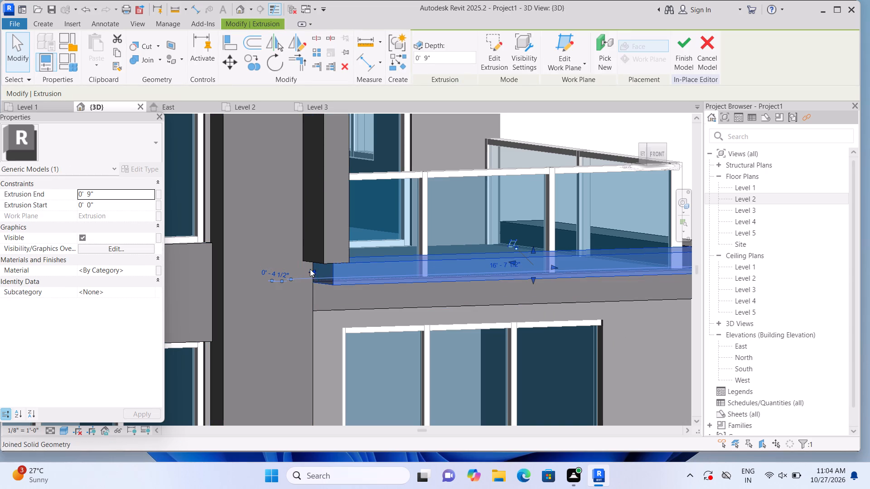
left_click_drag(312, 272, 301, 276)
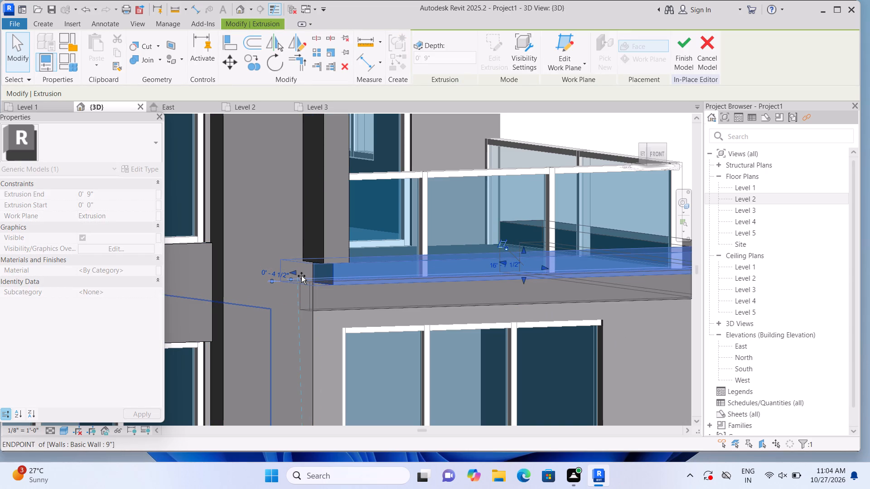
left_click_drag(301, 276, 302, 276)
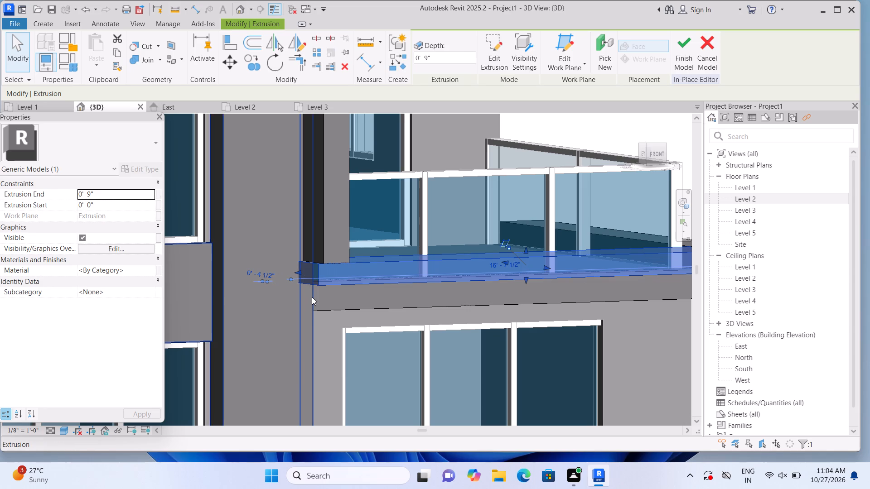
left_click_drag(298, 271, 301, 271)
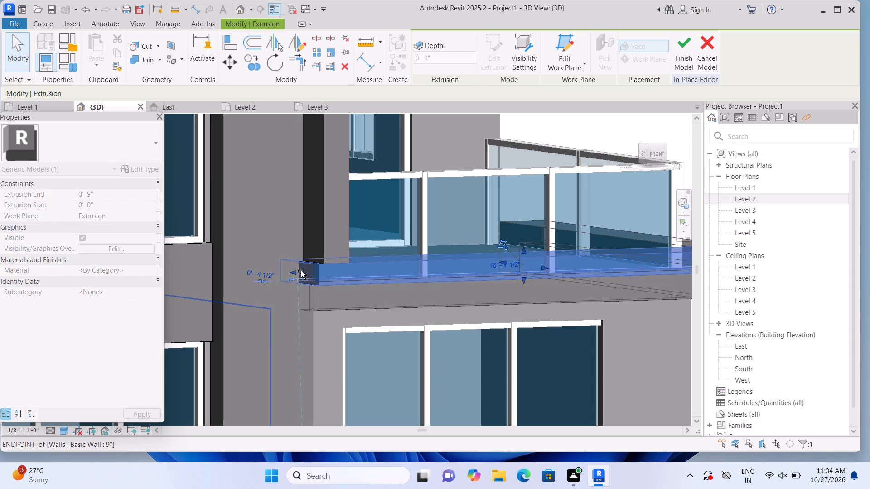
left_click_drag(301, 271, 309, 270)
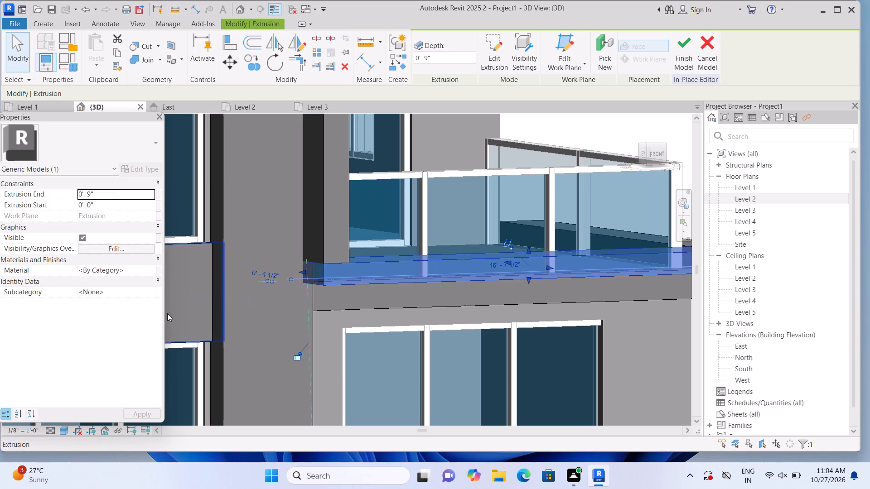
left_click(244, 235)
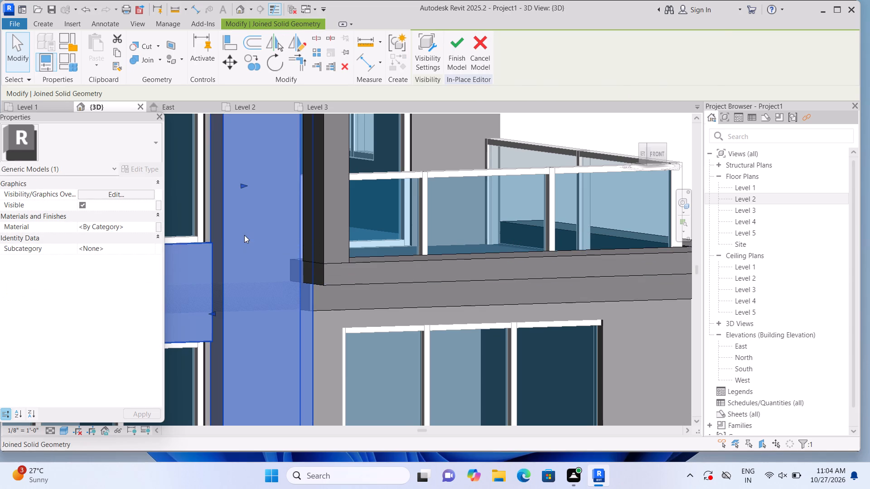
scroll(244, 235, "down", 5)
left_click(622, 307)
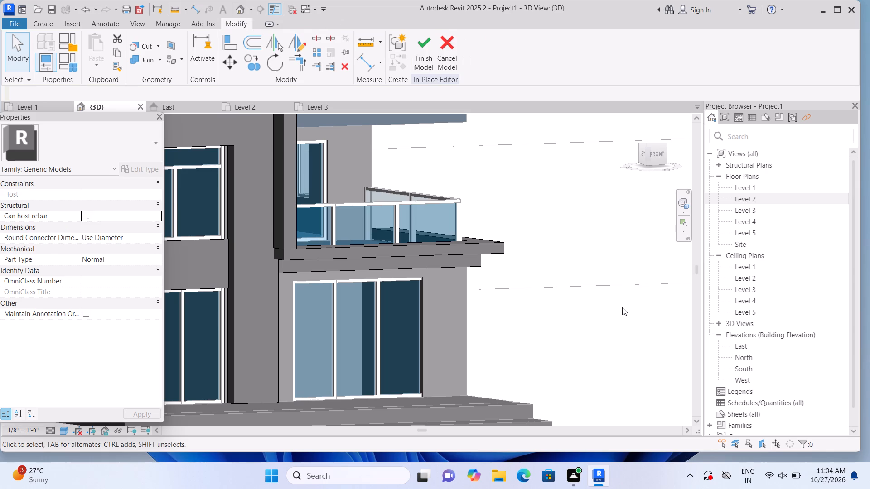
Examine the post and balcony framing on the whole house from the front and the balcony corner.
scroll(622, 307, "down", 2)
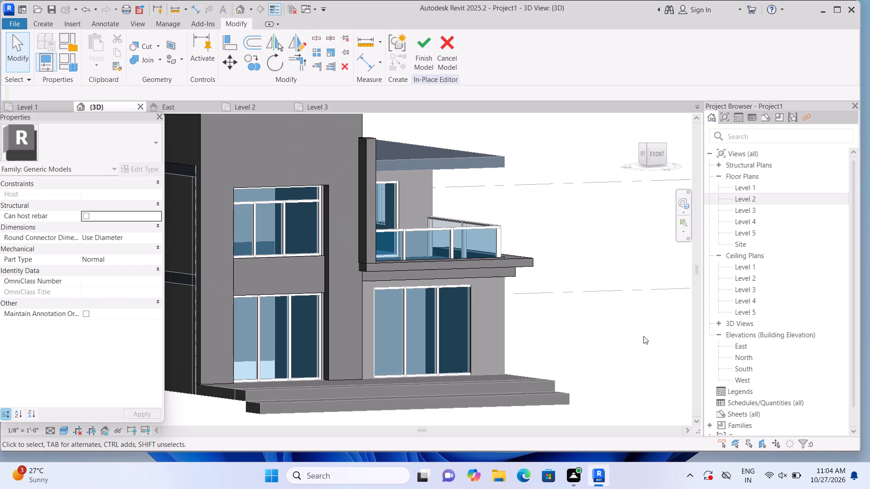
middle_click_drag(659, 332, 612, 363, "shift")
middle_click_drag(610, 347, 567, 373, "shift")
scroll(568, 373, "down", 1)
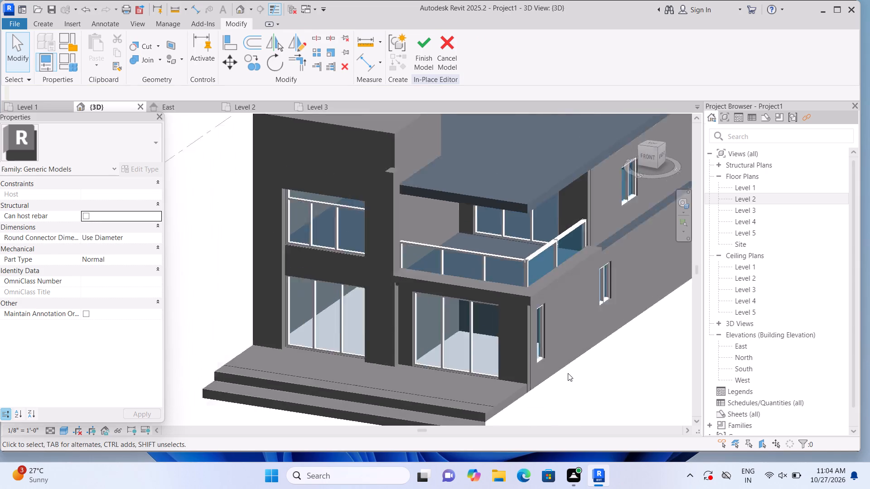
scroll(568, 373, "down", 2)
scroll(620, 388, "up", 1)
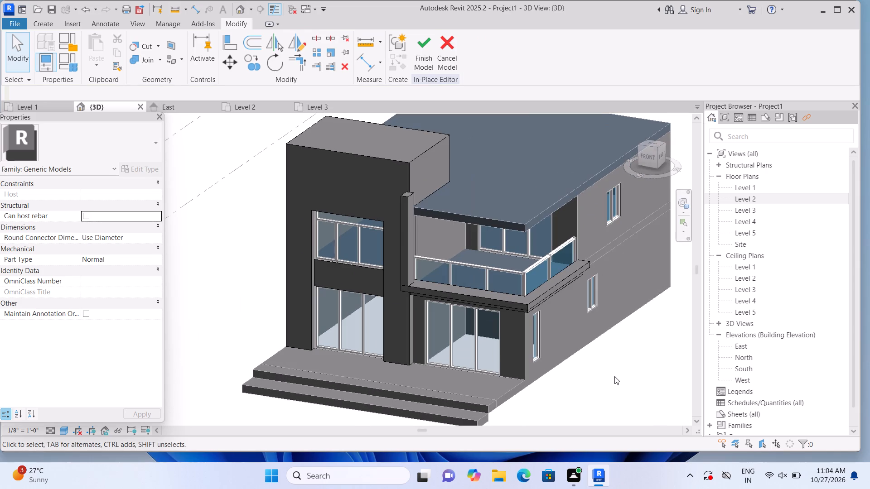
middle_click_drag(619, 376, 564, 395)
scroll(524, 300, "up", 1)
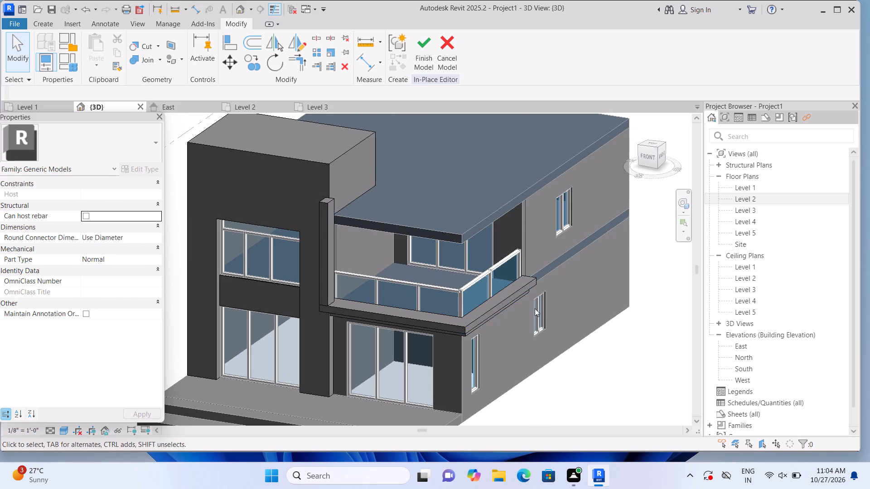
middle_click_drag(588, 376, 615, 393)
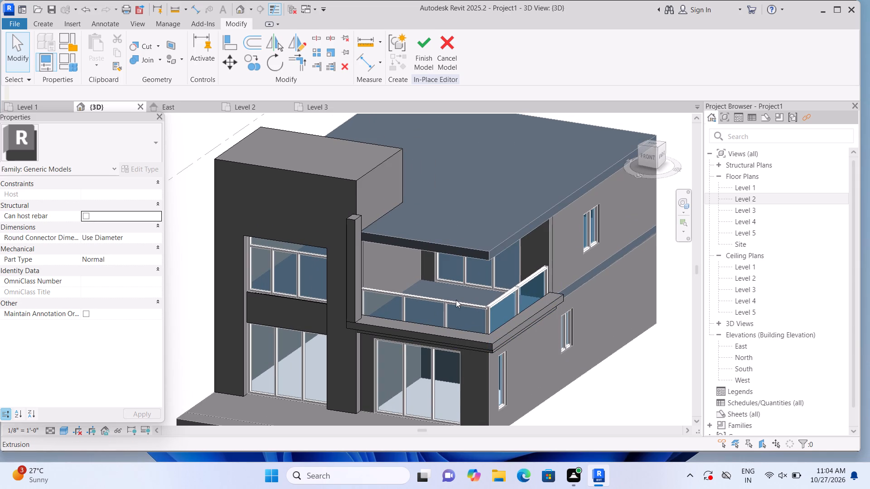
Create a 1' deep extrusion on the balcony roof's top face from a rectangle about 1'-11" wide along its front edge.
scroll(441, 287, "up", 1)
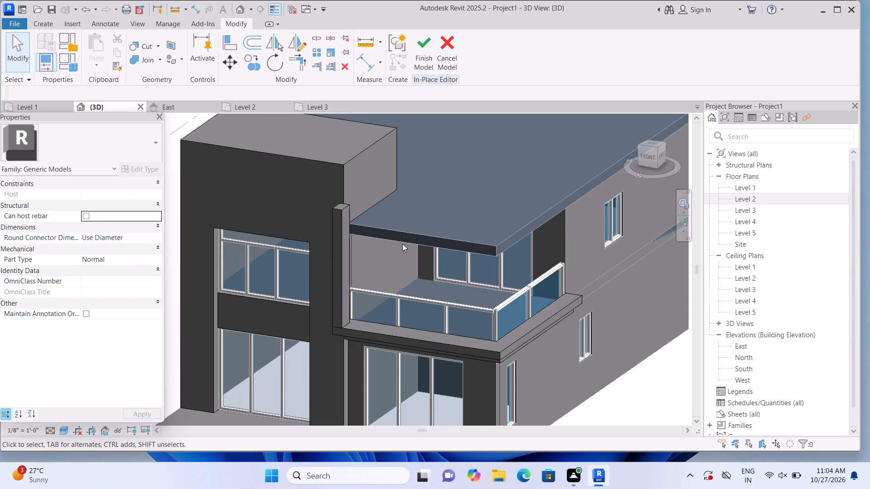
scroll(402, 244, "up", 1)
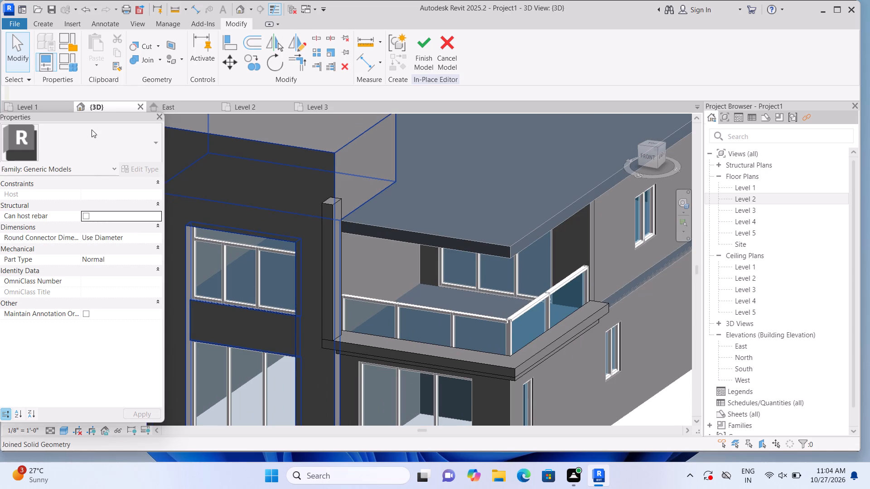
left_click(56, 24)
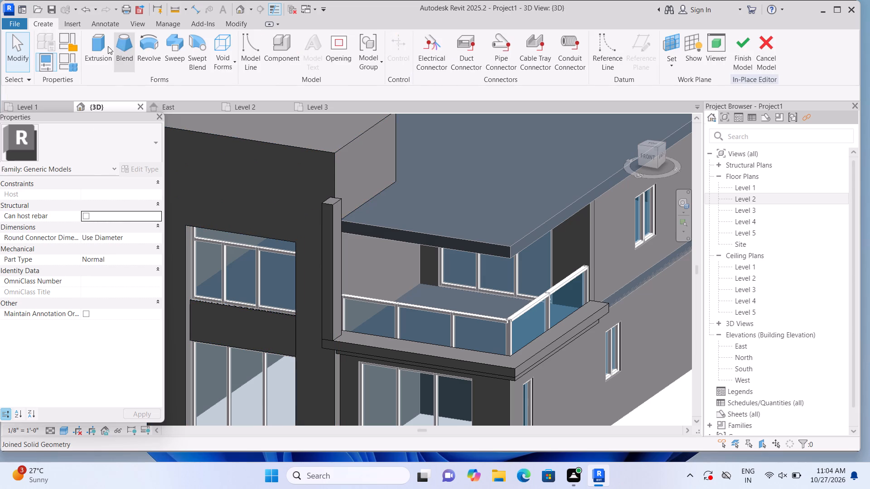
left_click(108, 46)
left_click(588, 66)
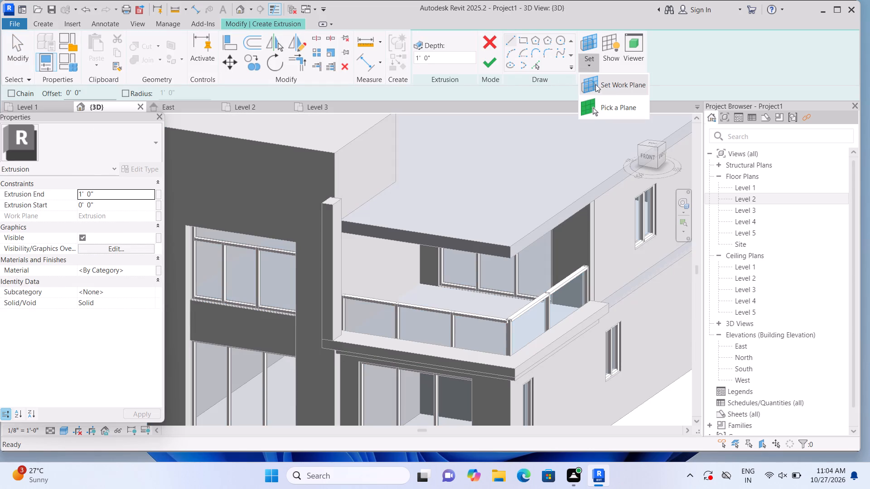
left_click(603, 105)
left_click(526, 209)
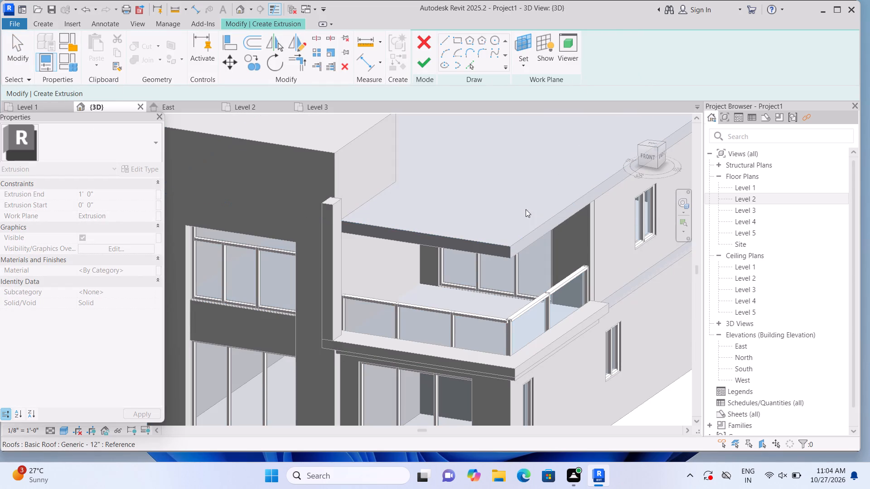
left_click(520, 45)
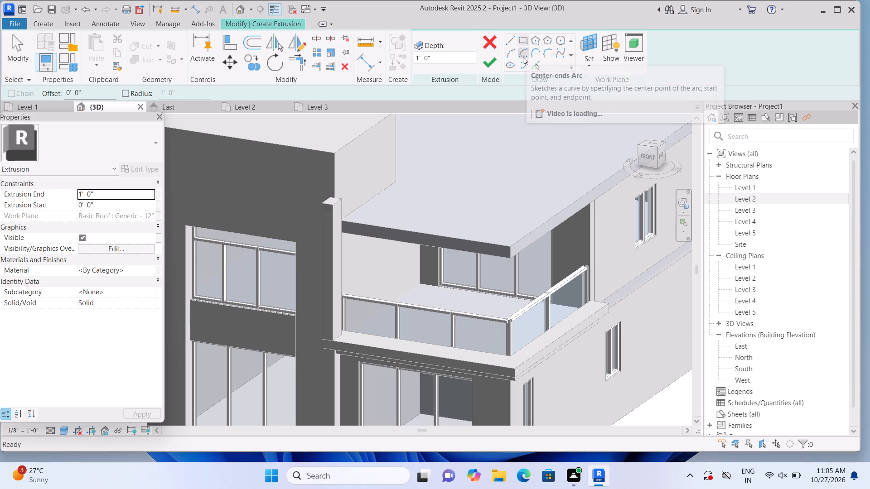
left_click(342, 219)
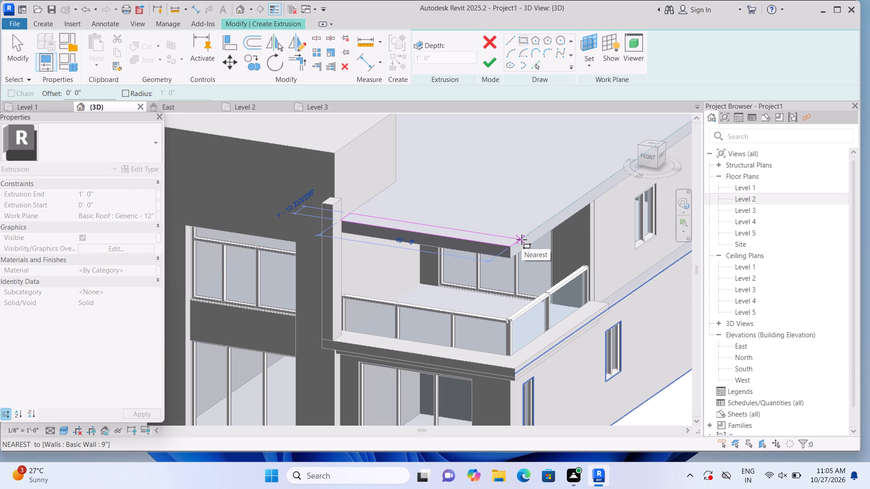
left_click(522, 240)
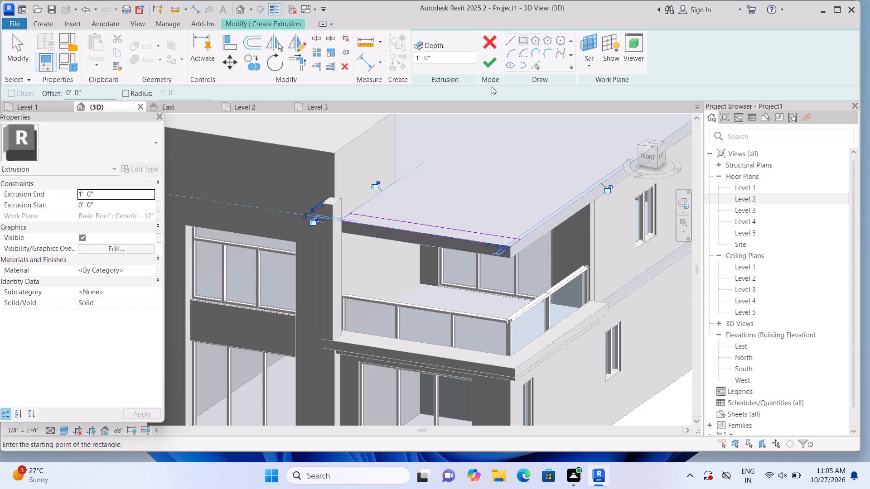
left_click(489, 67)
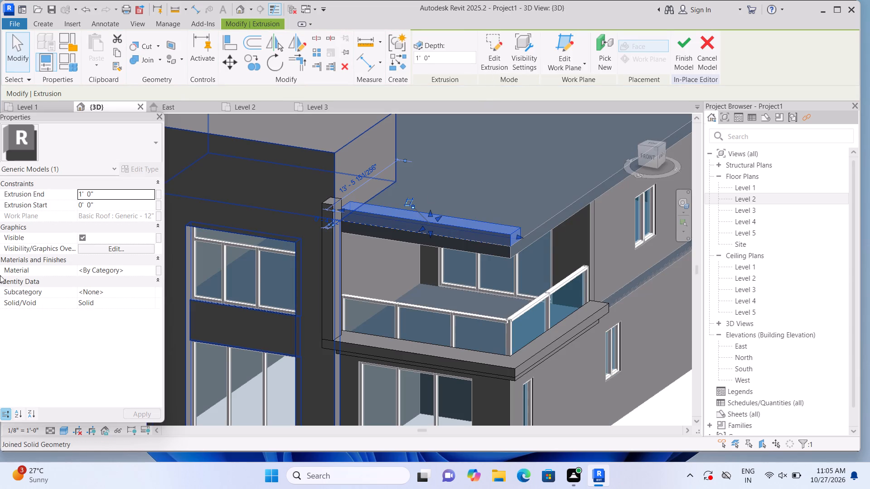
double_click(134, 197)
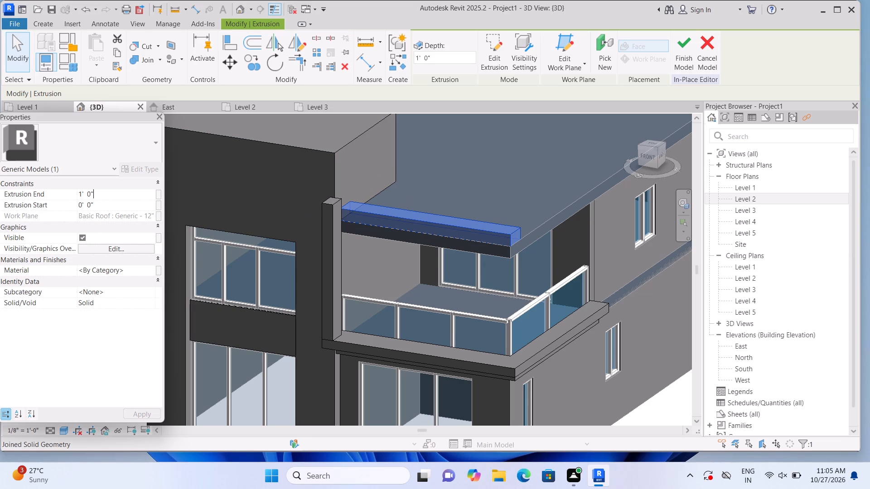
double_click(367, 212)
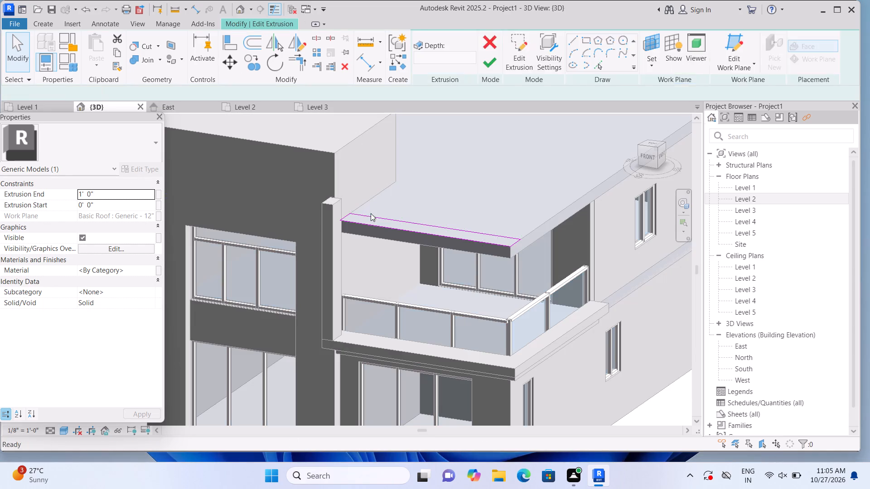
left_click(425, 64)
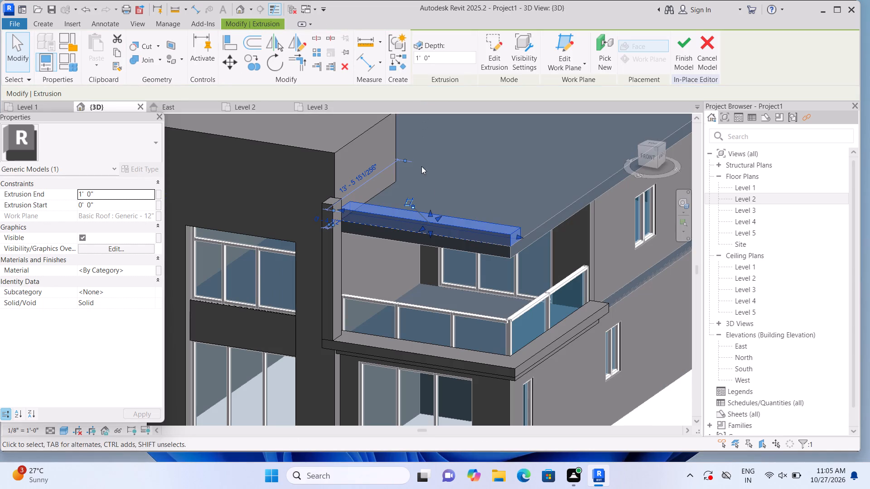
Stretch the roof edge extrusion's top face upward to an extrusion end of about 1'-8 1/2" and clear the selection.
left_click(430, 211)
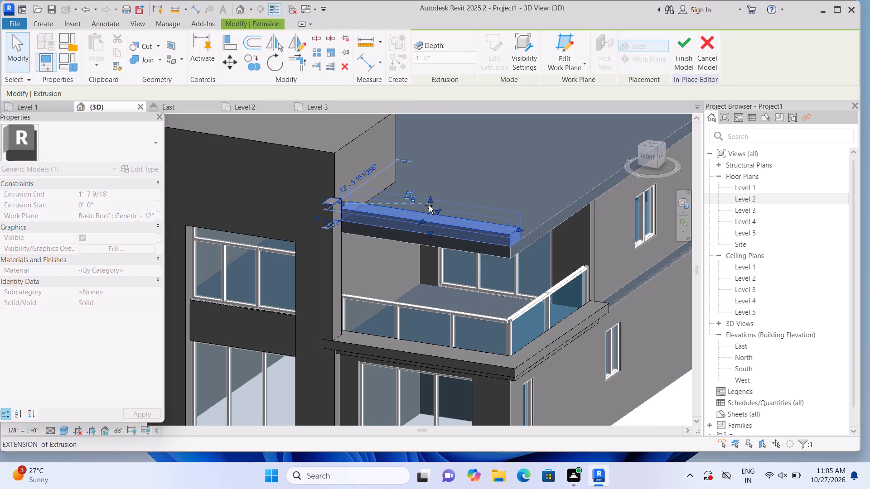
double_click(480, 176)
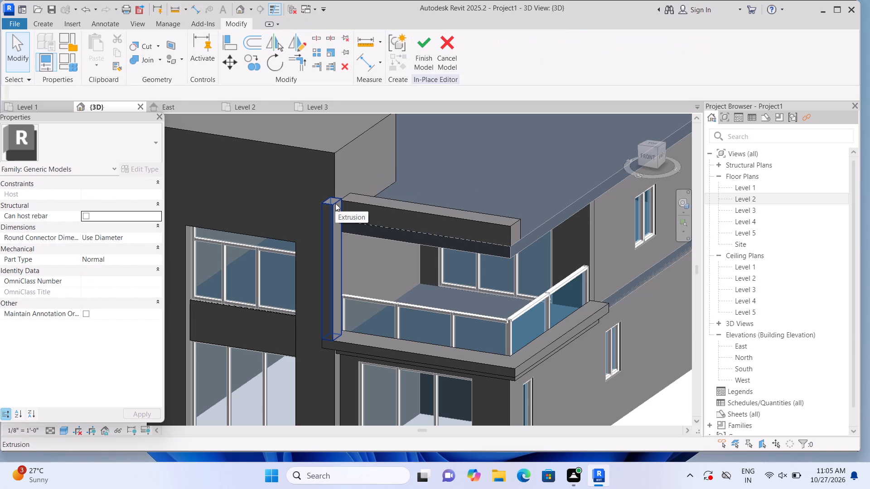
Stretch the roof edge beam's front face forward in small moves until it projects slightly past the balcony post, and clear the selection.
left_click(400, 206)
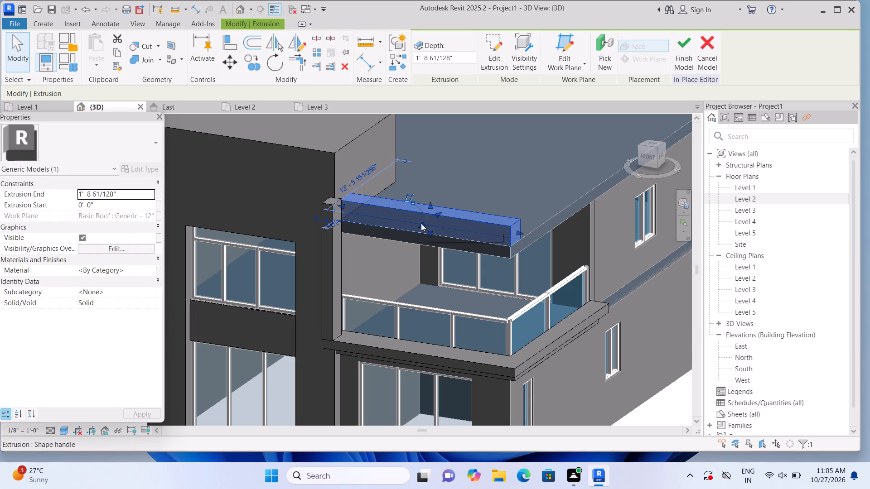
left_click_drag(421, 223, 410, 218)
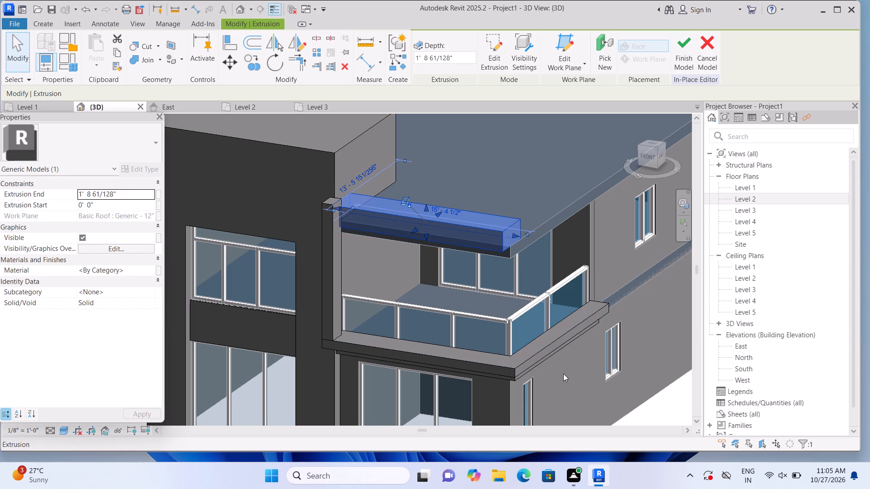
left_click(563, 374)
double_click(417, 217)
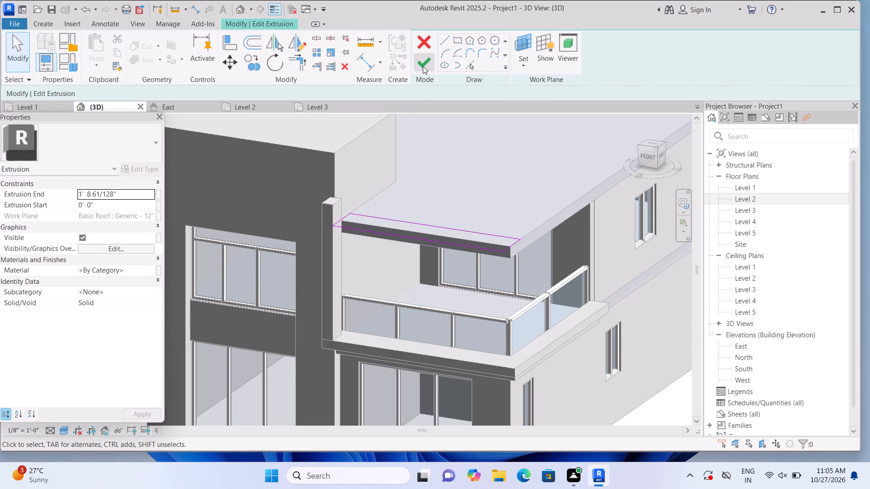
left_click(424, 66)
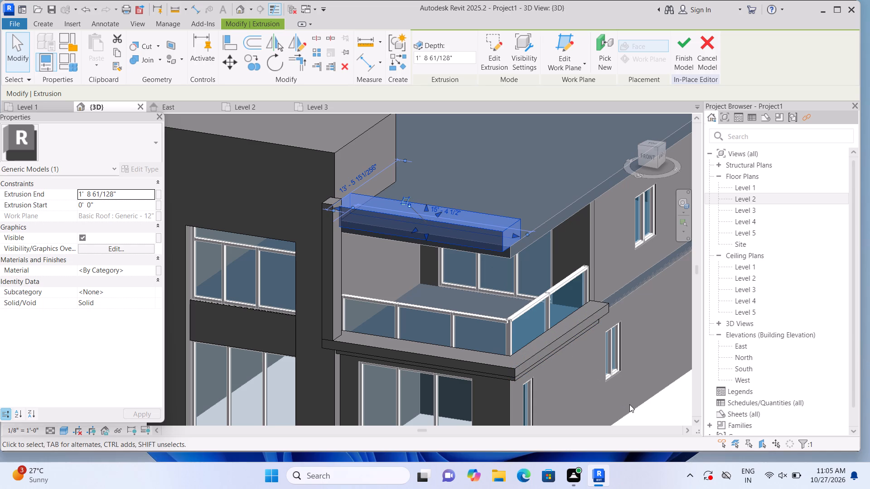
middle_click_drag(627, 404, 595, 414, "shift")
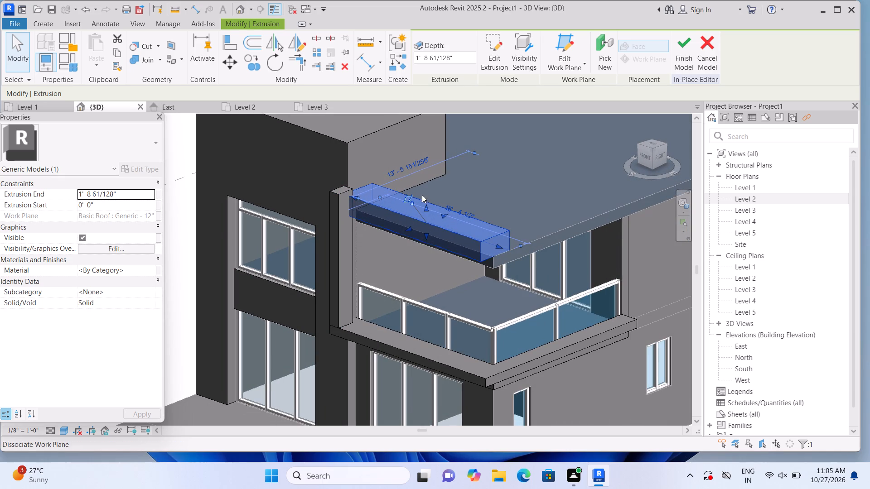
left_click(408, 227)
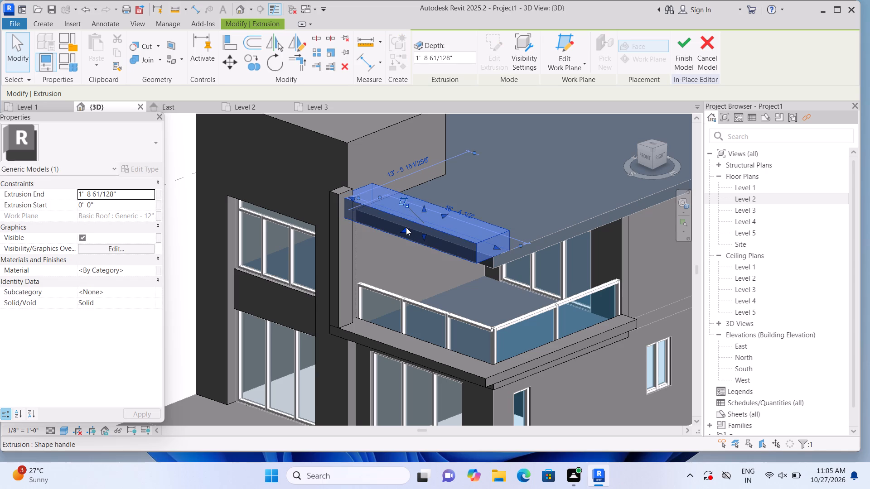
left_click(405, 230)
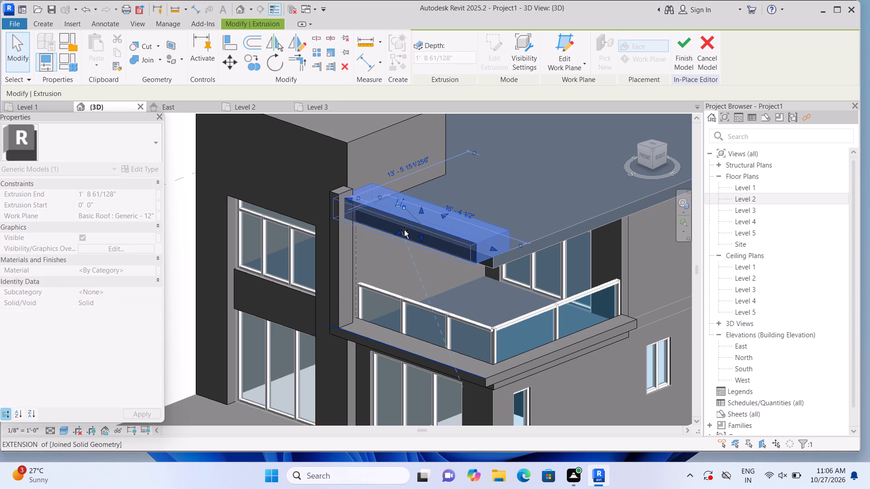
double_click(459, 180)
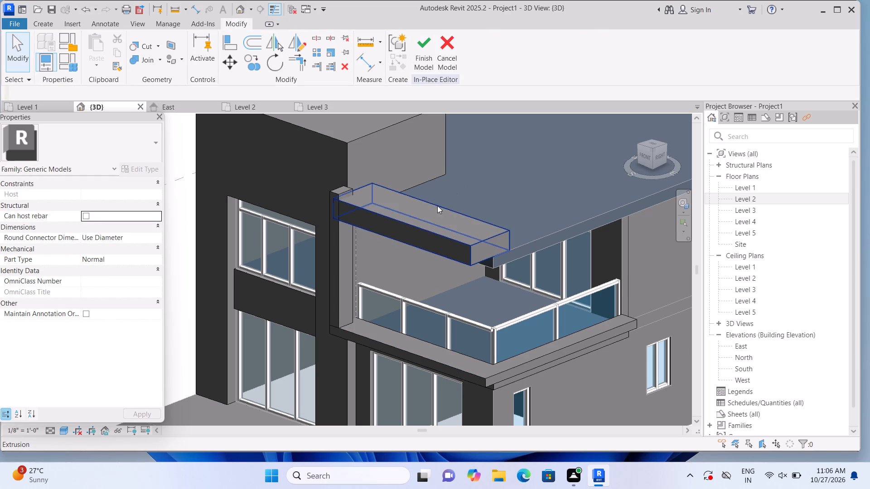
left_click(387, 218)
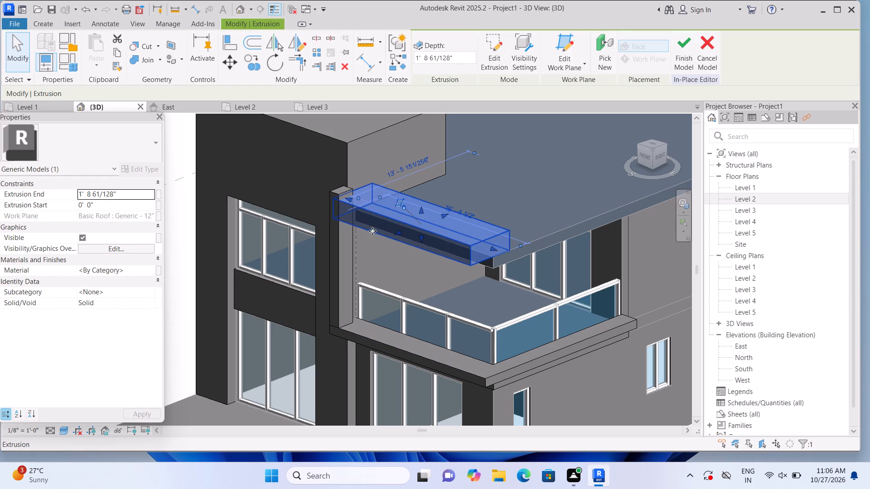
left_click_drag(398, 231, 401, 229)
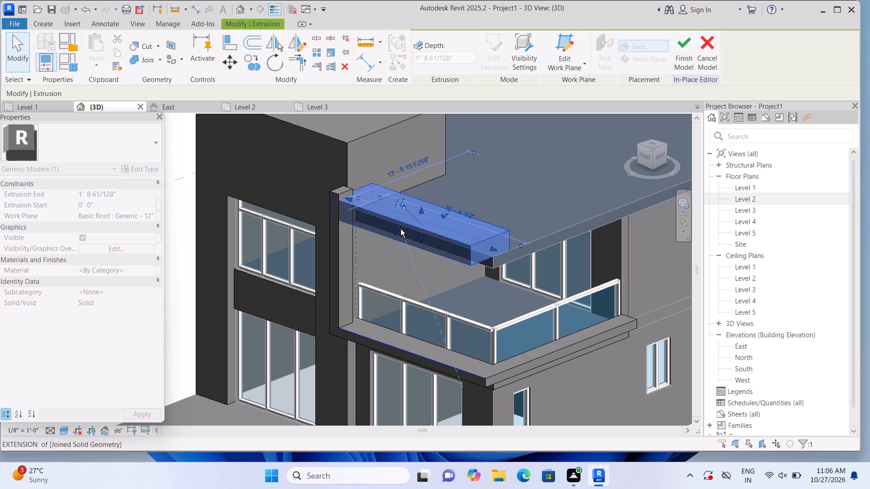
left_click_drag(401, 229, 405, 224)
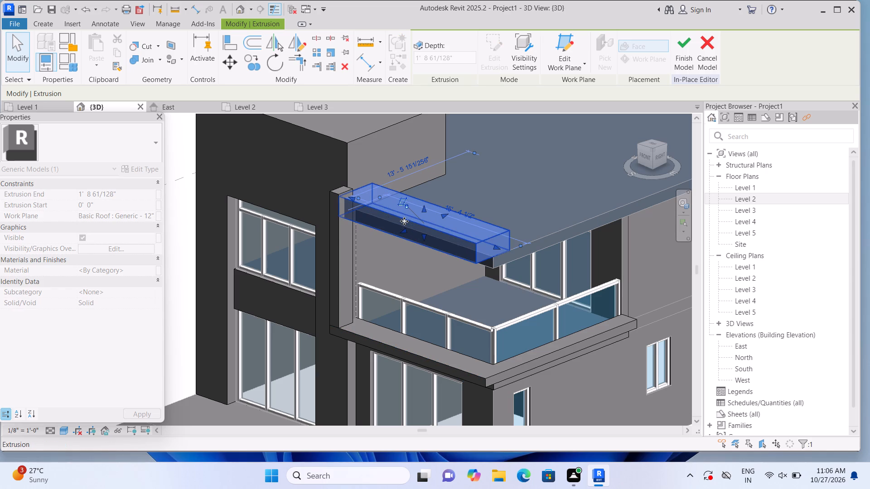
left_click(403, 230)
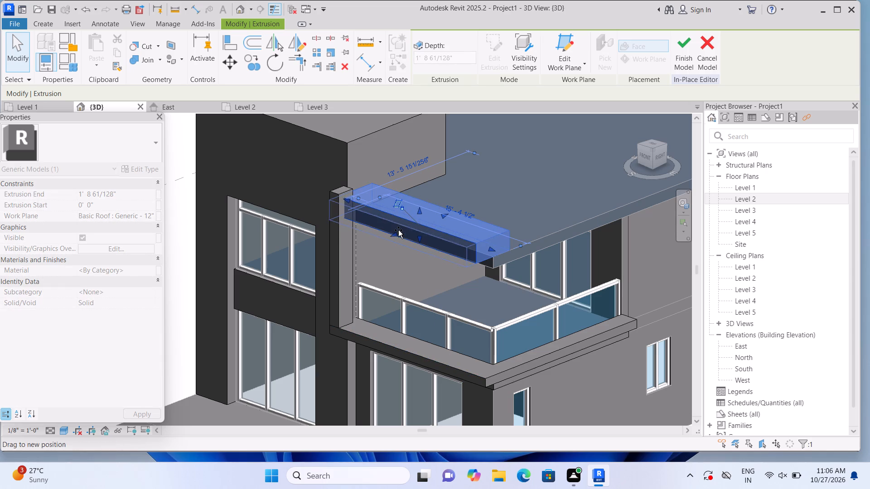
double_click(542, 153)
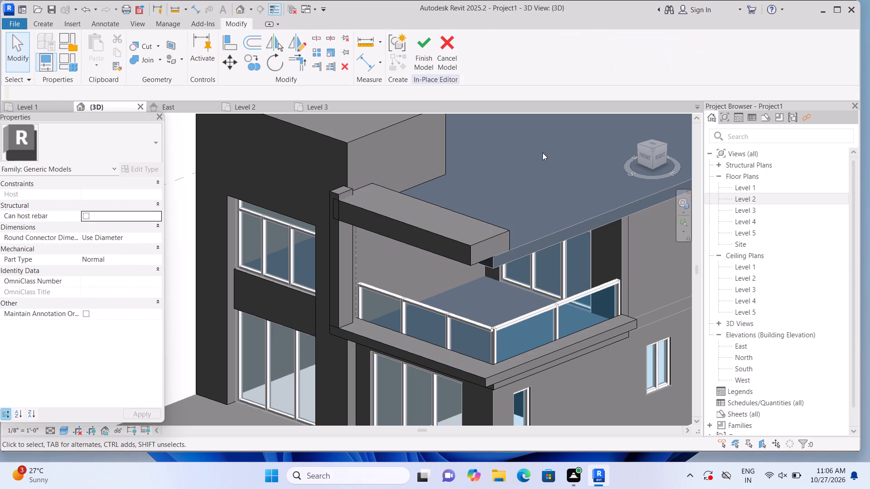
Stretch the roof edge beam's back face forward to a distance of about 14'-7 1/2", and clear the selection.
scroll(547, 152, "down", 2)
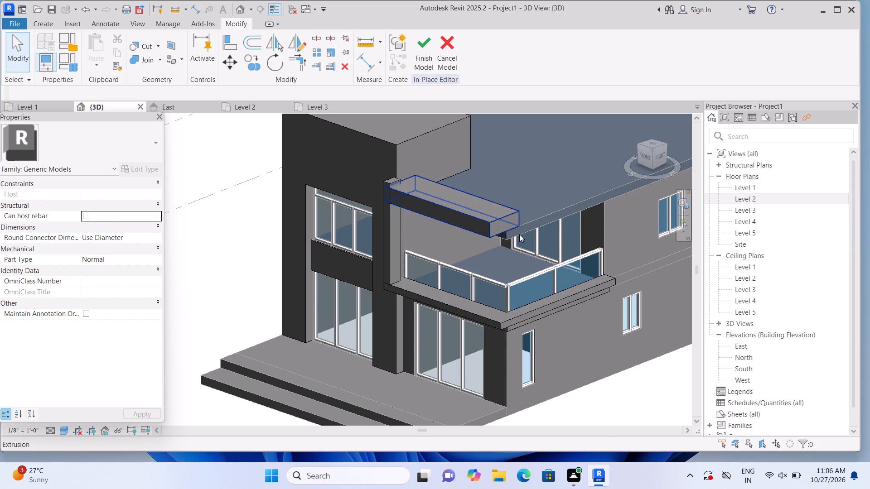
left_click(509, 218)
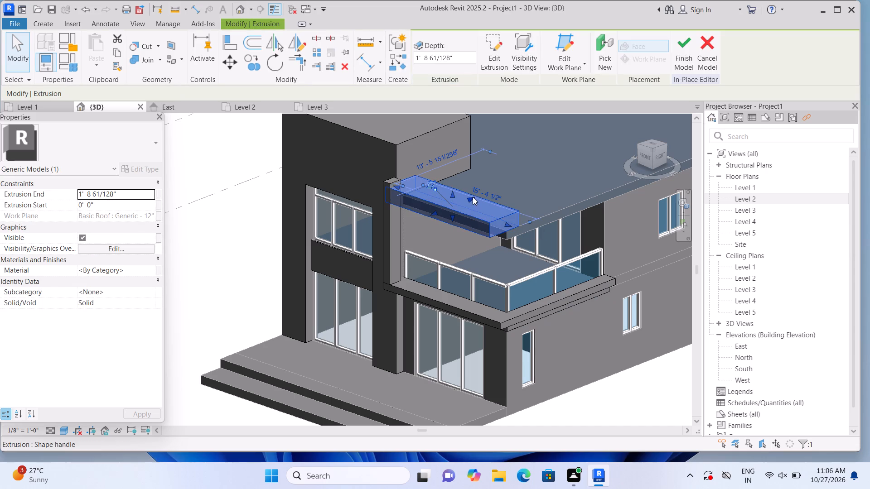
left_click_drag(470, 196, 464, 205)
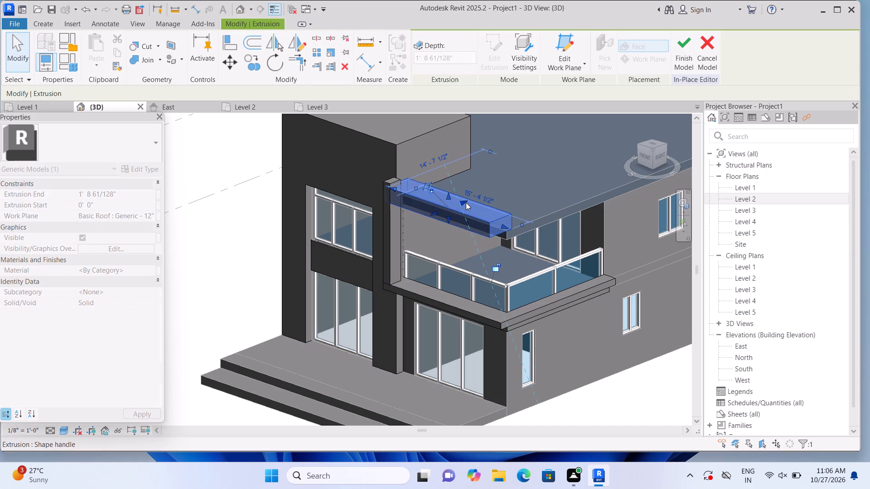
left_click(645, 407)
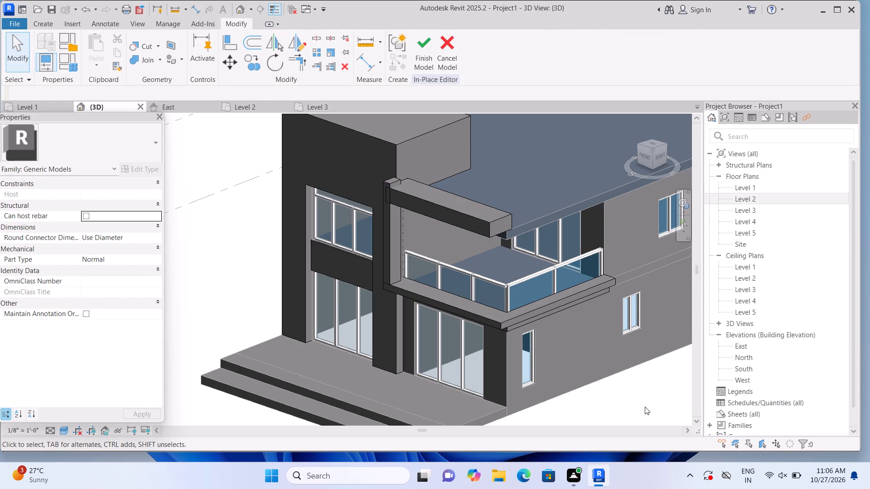
Examine where the roof edge beam meets the upper end of the balcony post.
middle_click_drag(643, 405, 645, 335)
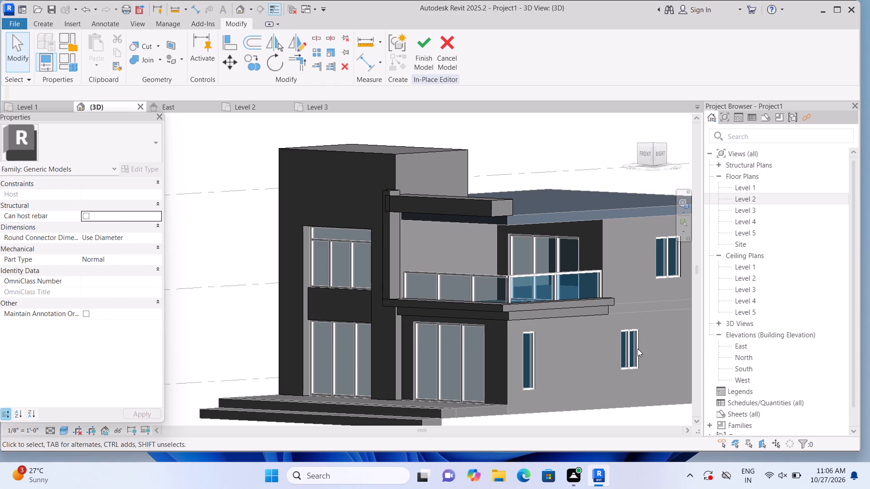
scroll(394, 225, "up", 1)
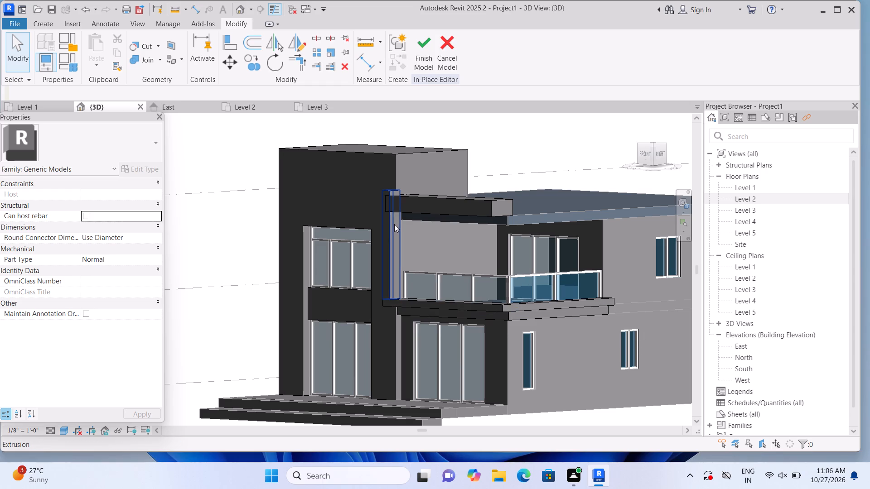
scroll(394, 224, "up", 5)
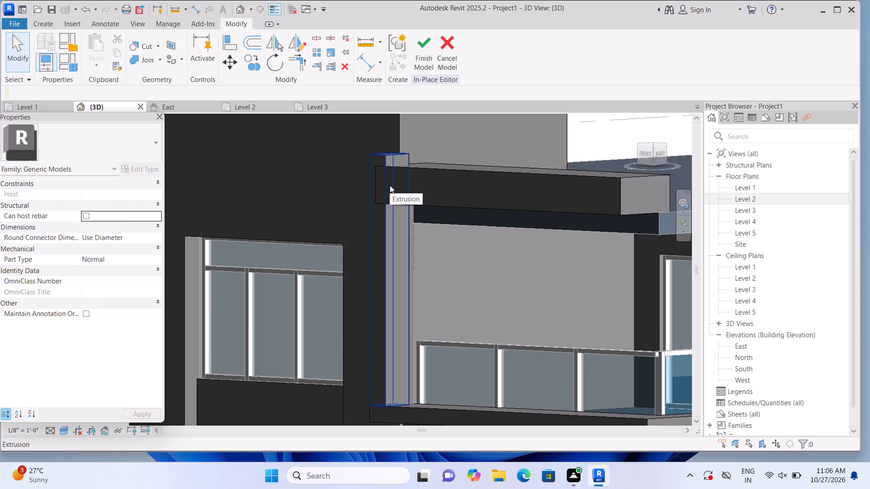
scroll(390, 185, "up", 1)
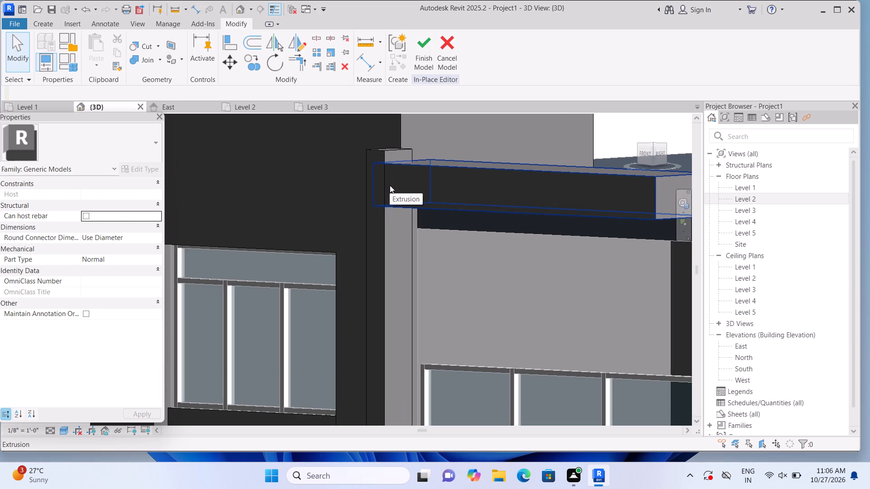
left_click(390, 185)
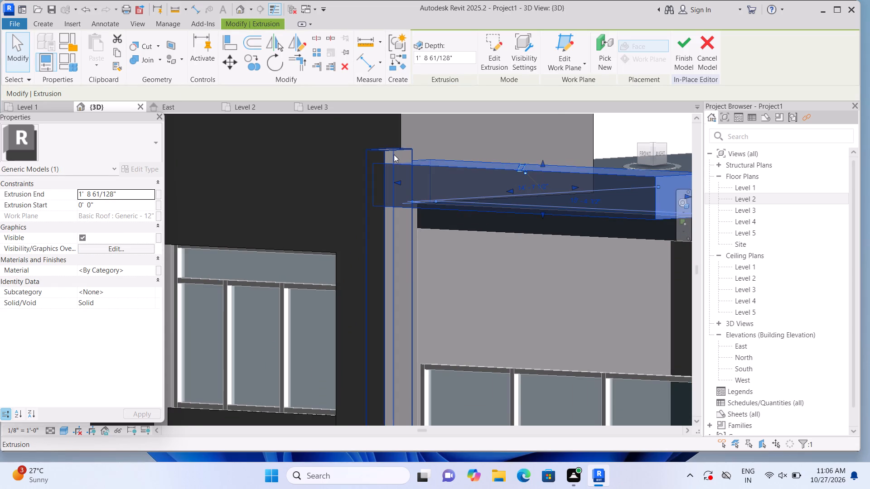
left_click(394, 154)
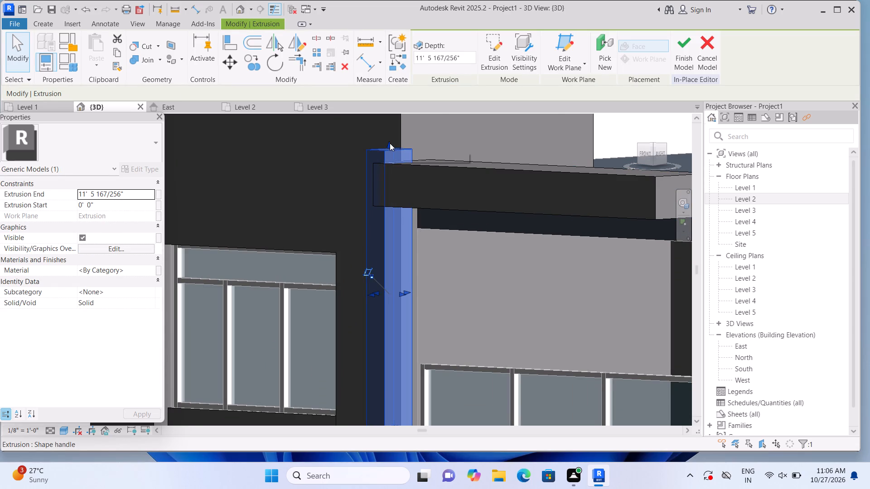
scroll(390, 143, "down", 6)
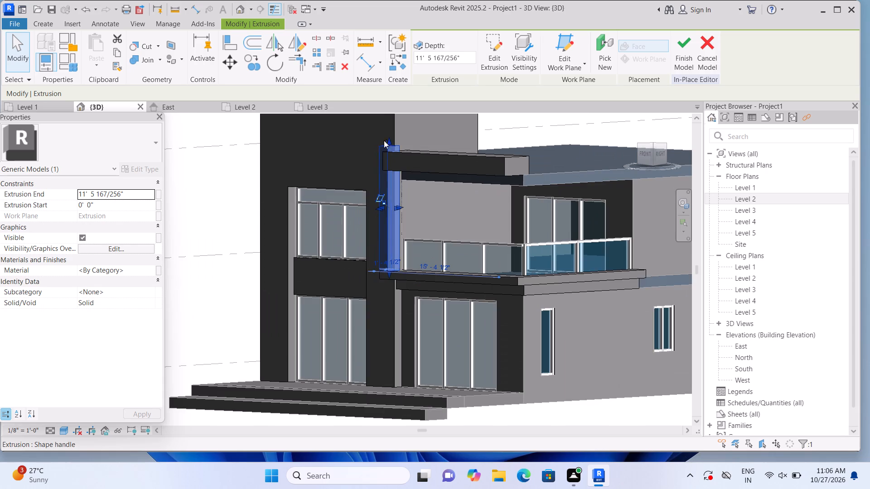
middle_click_drag(359, 158, 348, 189)
scroll(348, 189, "up", 2)
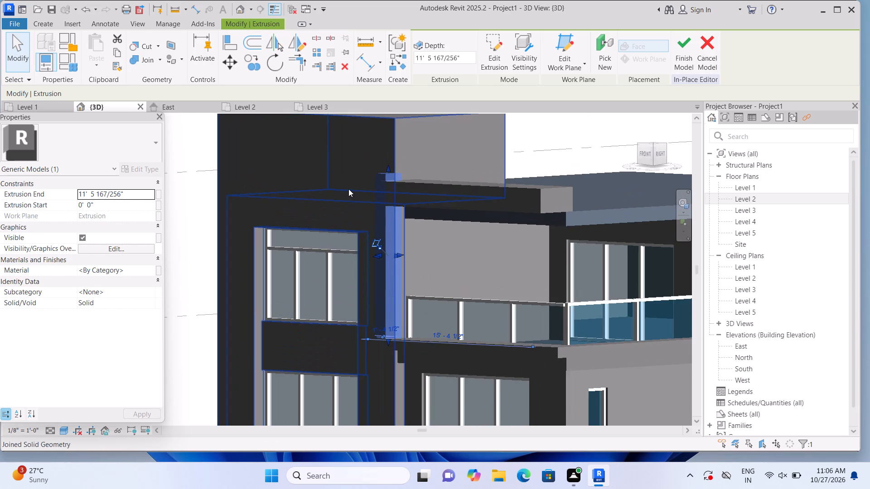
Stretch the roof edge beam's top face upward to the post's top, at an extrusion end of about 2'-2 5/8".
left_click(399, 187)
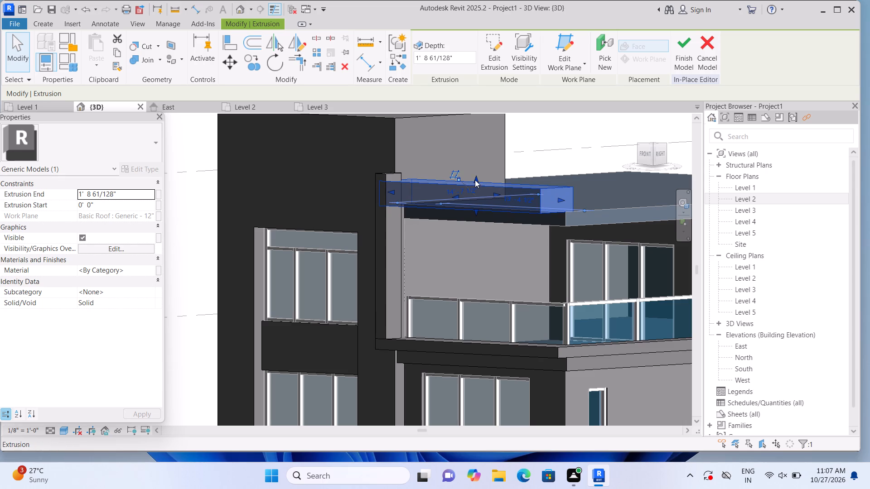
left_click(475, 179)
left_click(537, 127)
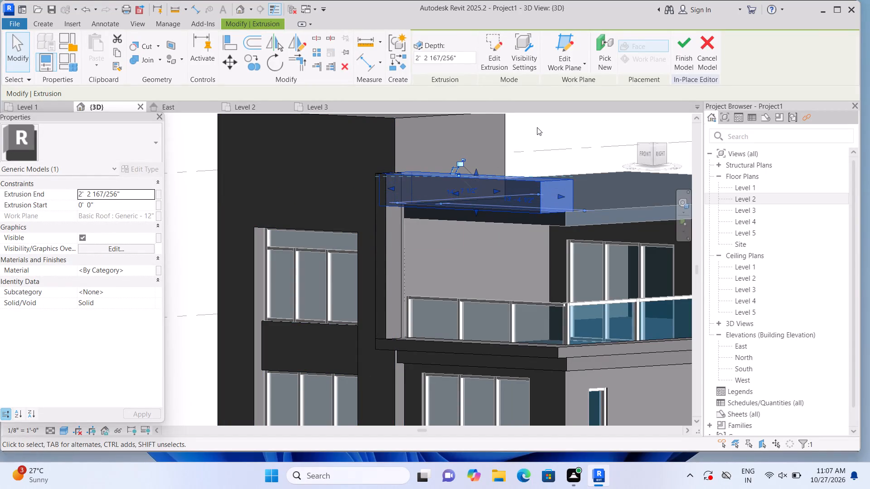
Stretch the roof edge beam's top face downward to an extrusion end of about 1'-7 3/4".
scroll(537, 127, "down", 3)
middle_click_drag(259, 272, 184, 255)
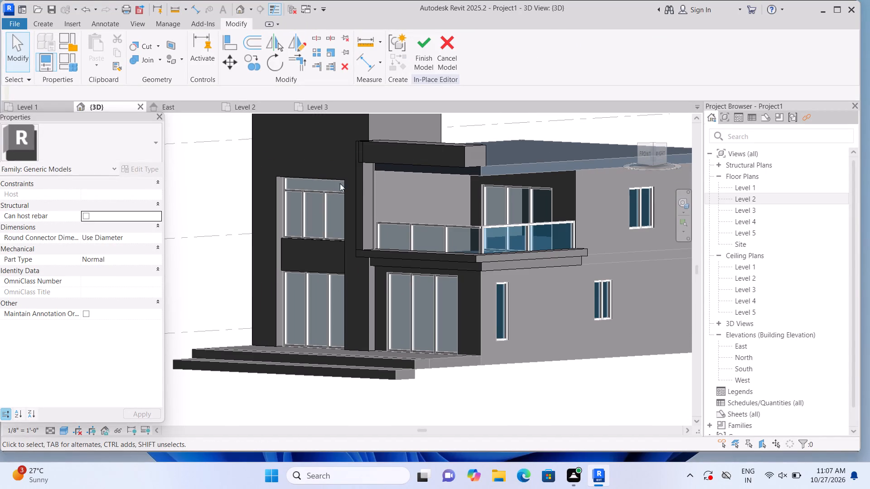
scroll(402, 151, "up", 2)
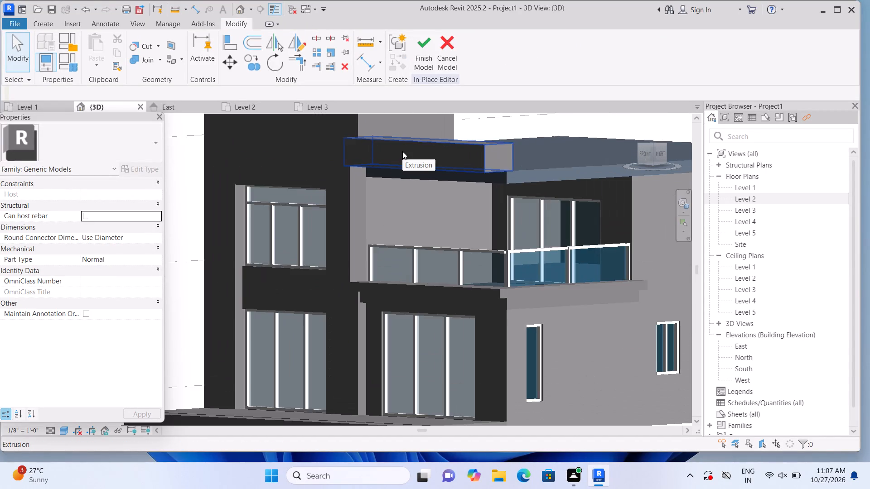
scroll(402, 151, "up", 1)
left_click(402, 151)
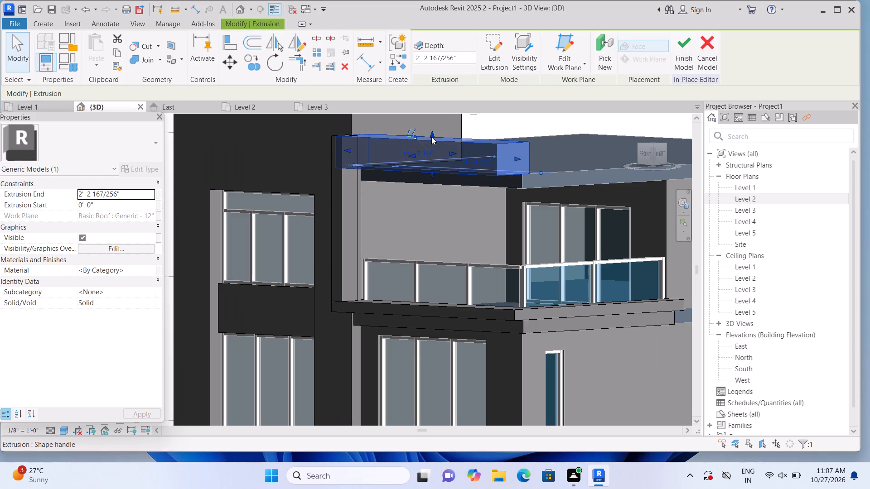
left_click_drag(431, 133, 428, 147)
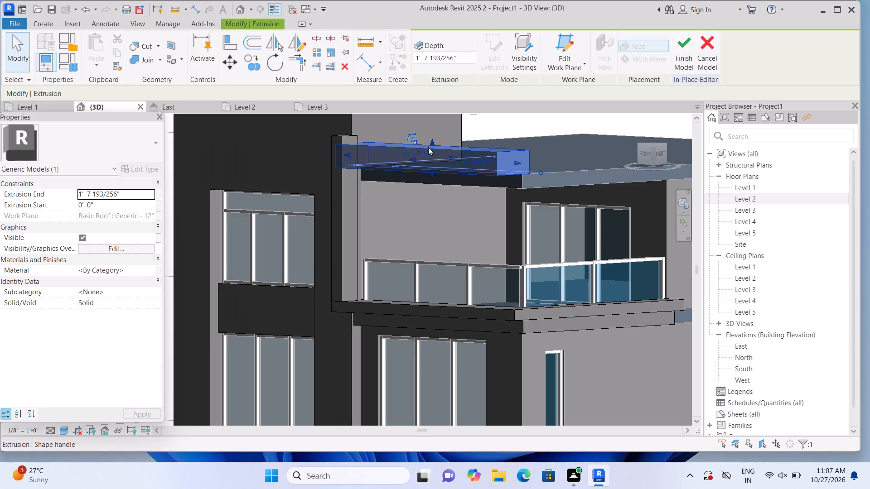
Set the roof edge beam's extrusion end to 1'.
scroll(428, 147, "up", 1)
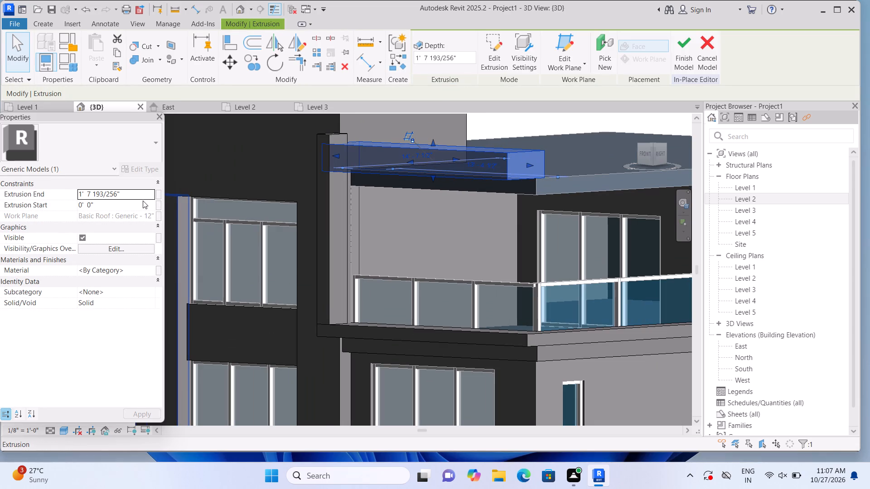
left_click(141, 196)
key("BackSpace")
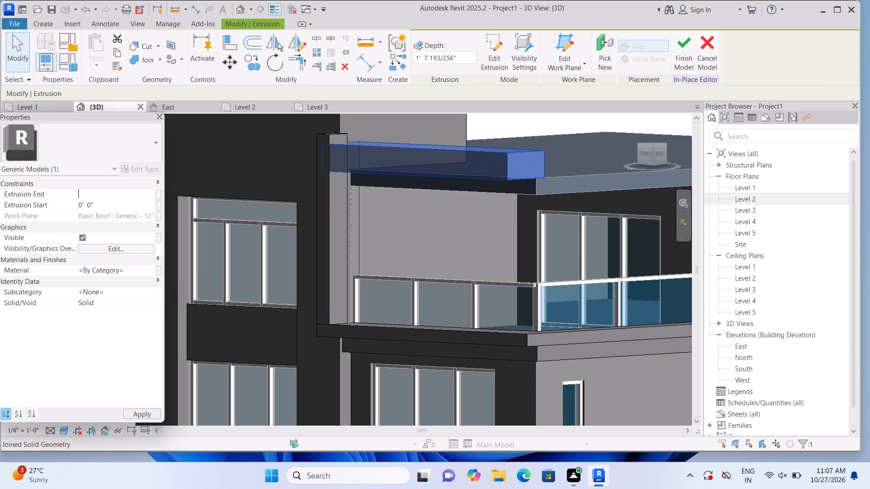
key("1")
key("apostrophe")
key("Return")
Set the roof edge beam's extrusion end to 2'.
scroll(419, 153, "down", 2)
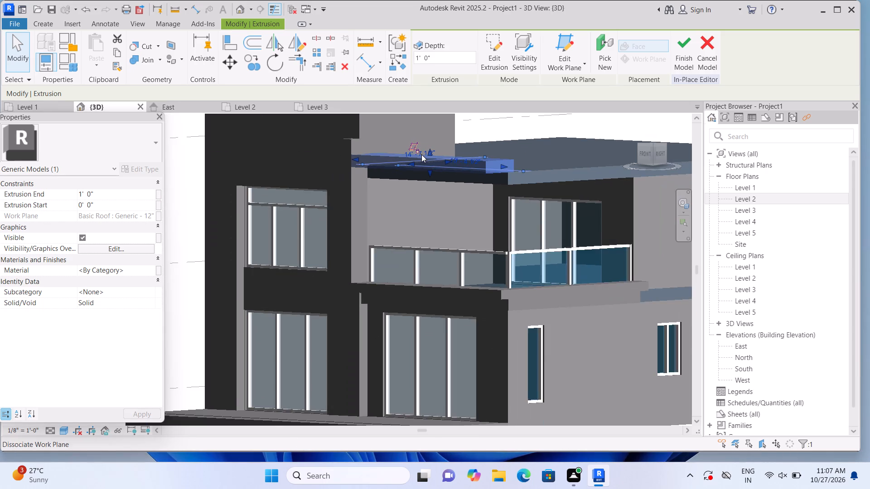
double_click(471, 129)
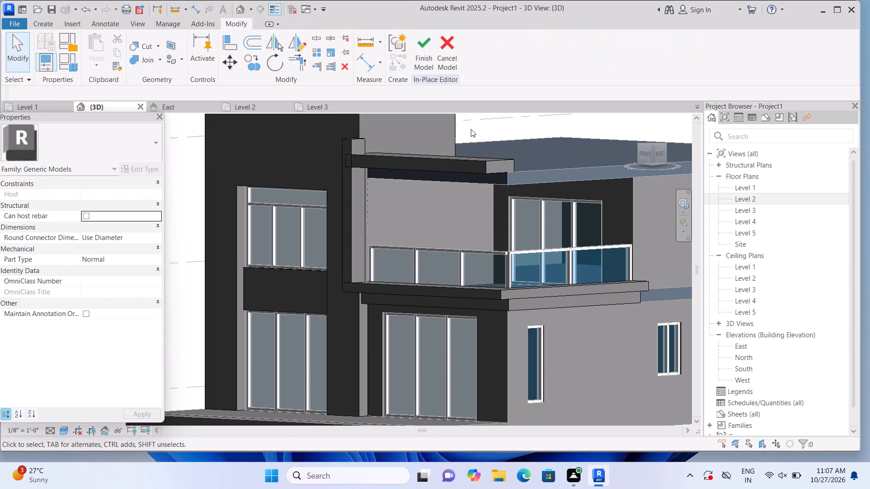
double_click(460, 158)
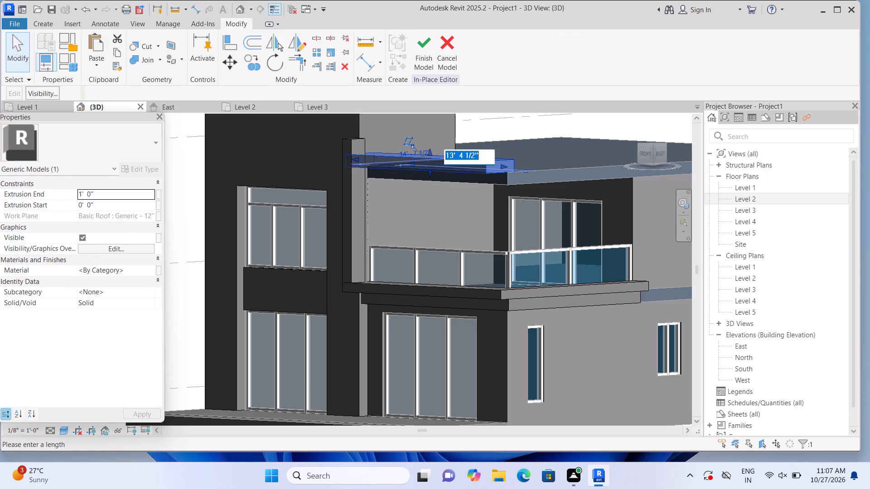
left_click(140, 194)
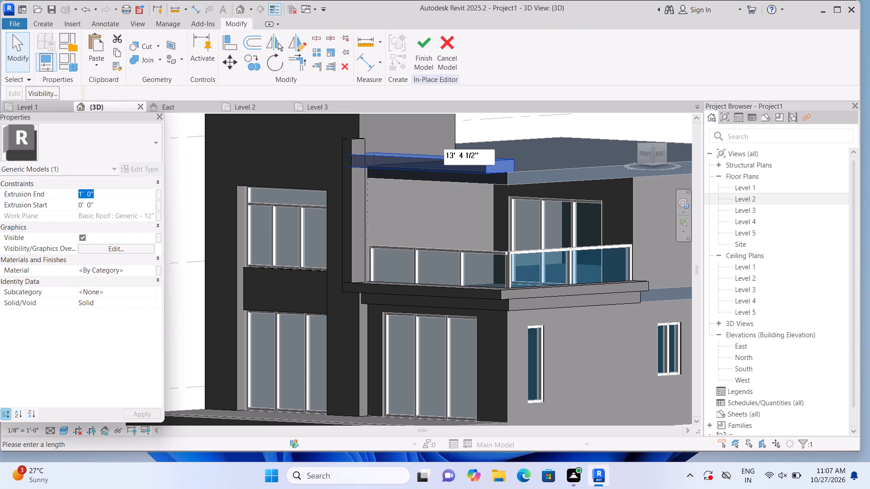
key("BackSpace")
type("2'")
key("Return")
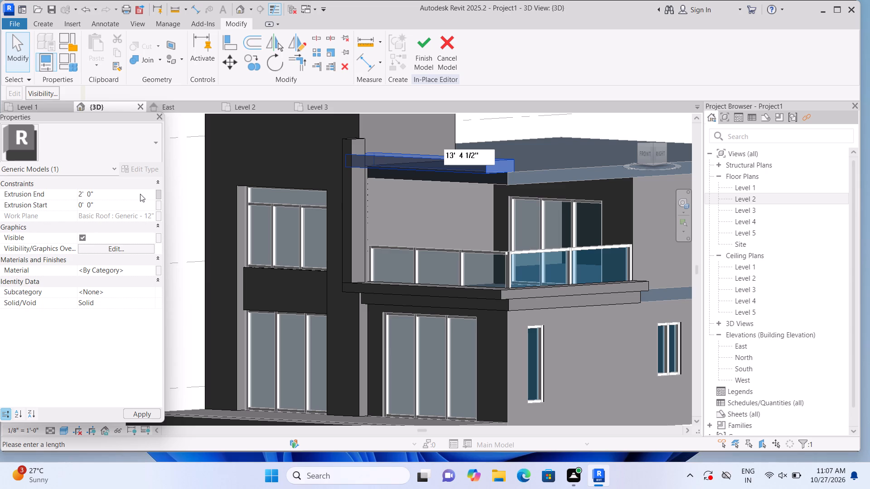
scroll(400, 244, "up", 1)
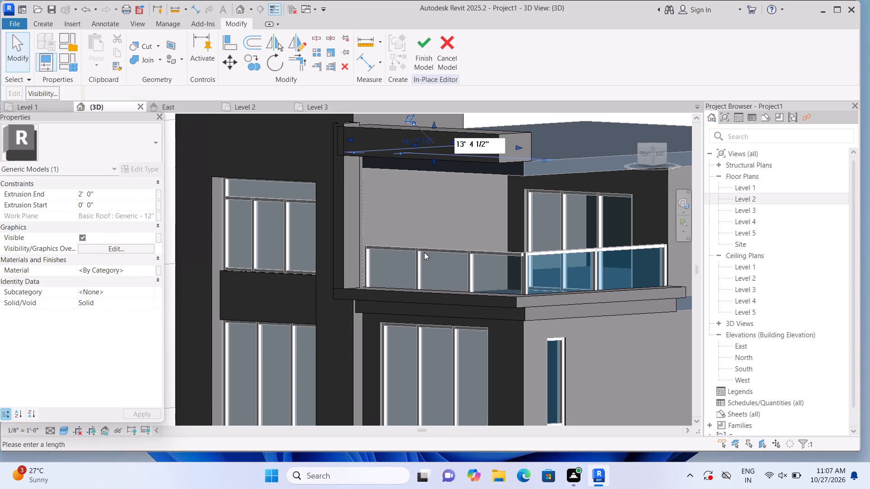
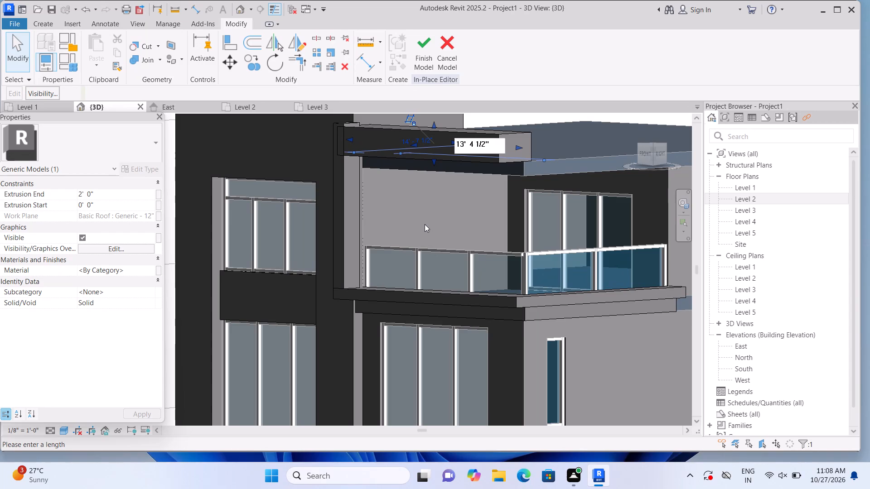
Examine the roof edge beam's proportions against the tower, post and balcony from several angles.
scroll(425, 224, "up", 1)
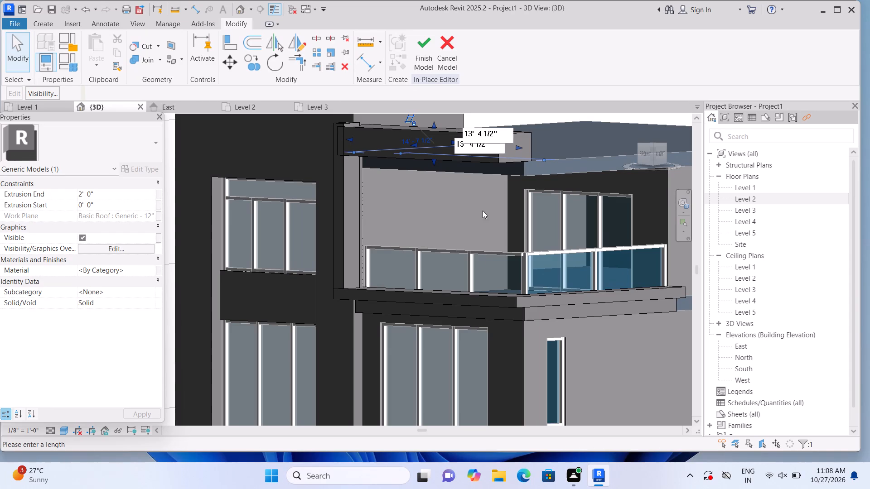
scroll(620, 157, "down", 3)
middle_click_drag(256, 227, 228, 282)
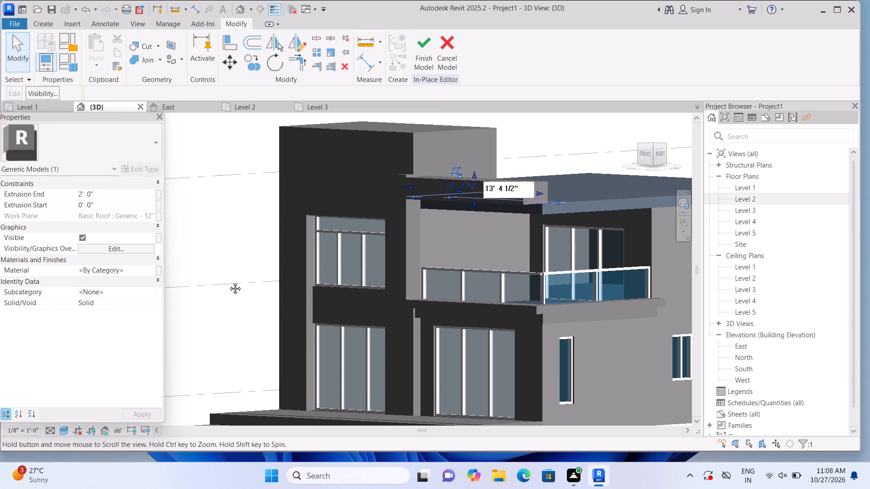
middle_click_drag(228, 282, 216, 292)
scroll(216, 292, "up", 1)
middle_click_drag(264, 220, 184, 260)
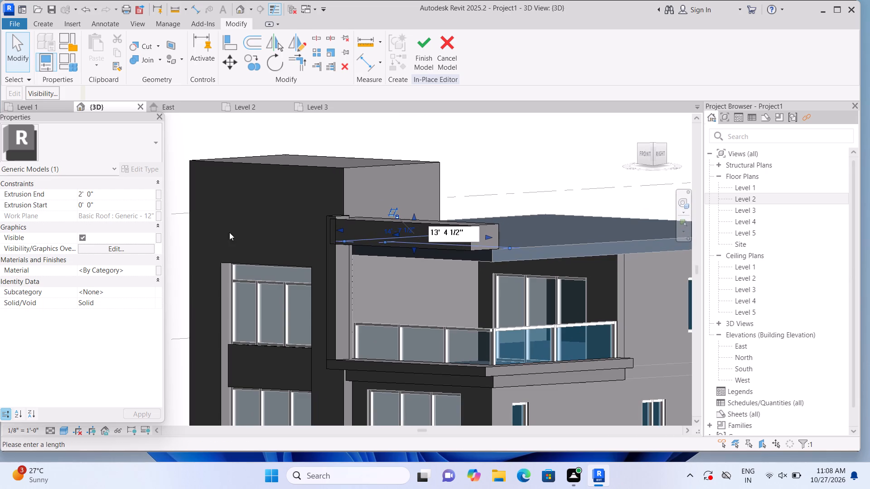
left_click(486, 163)
left_click(491, 173)
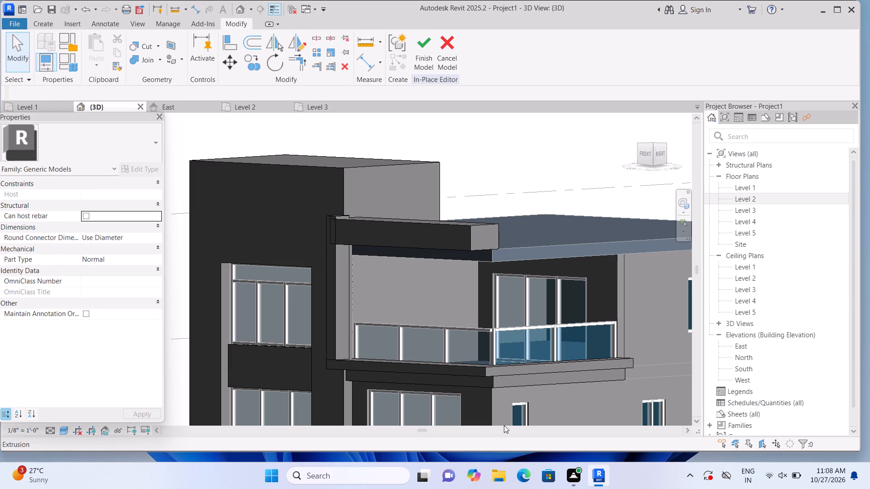
middle_click_drag(605, 405, 626, 326, "shift")
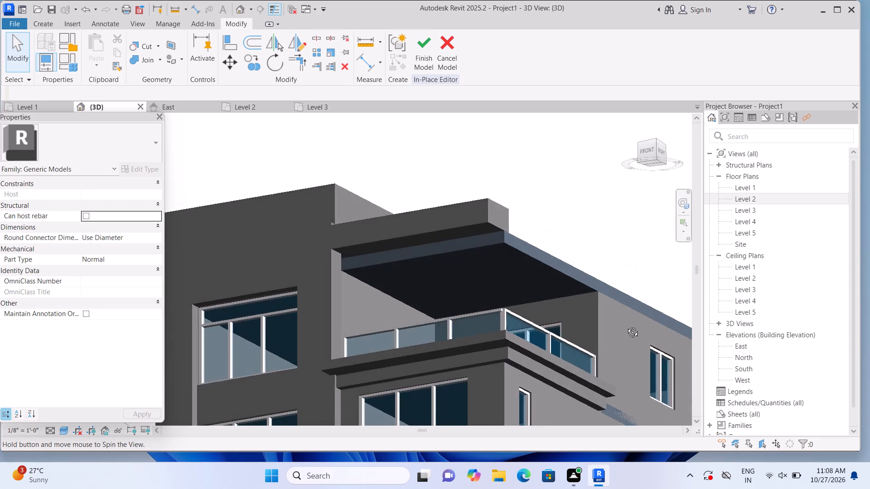
middle_click_drag(626, 326, 637, 397, "shift")
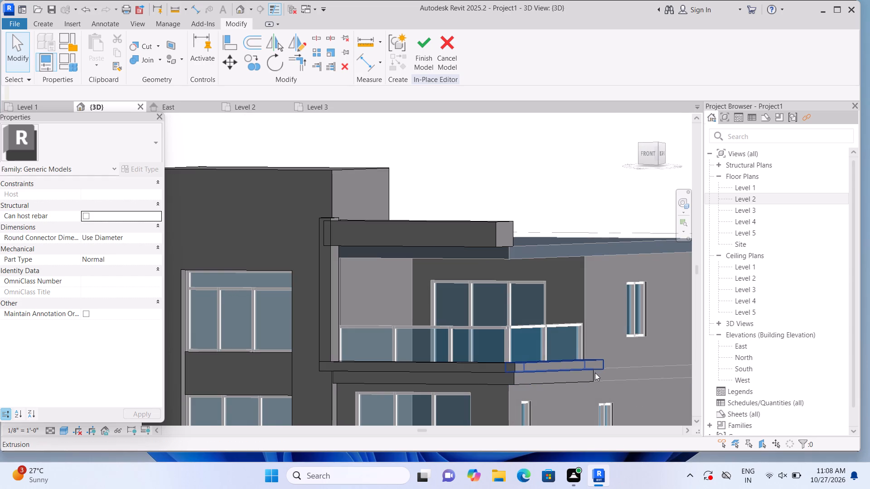
Stretch the post's top face down to align with the roof edge beam's top.
scroll(502, 225, "up", 2)
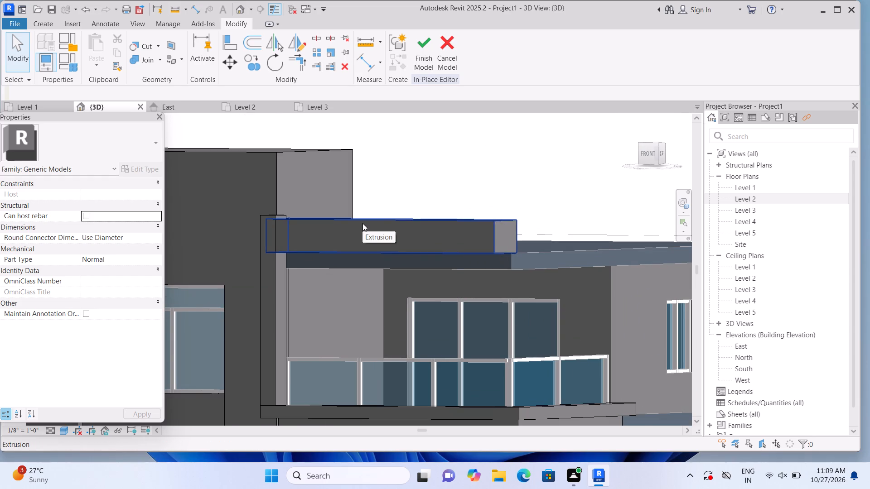
scroll(362, 223, "up", 1)
scroll(290, 221, "up", 1)
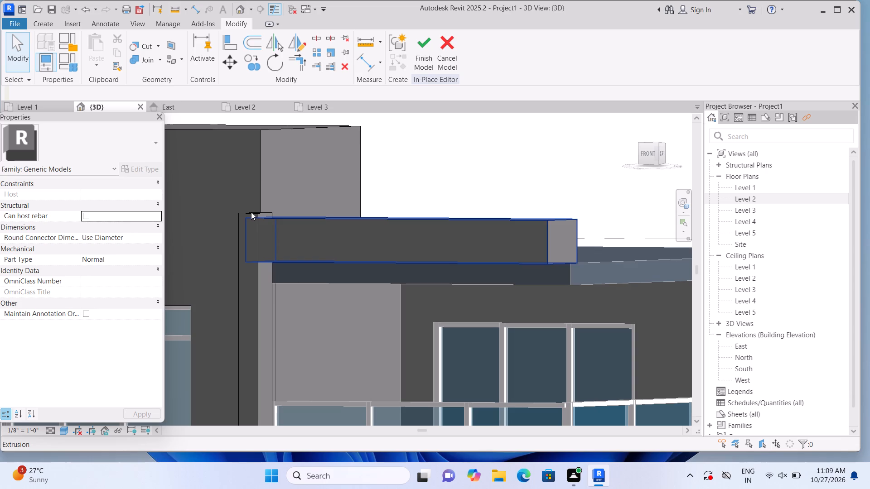
left_click(251, 212)
left_click_drag(254, 207, 253, 215)
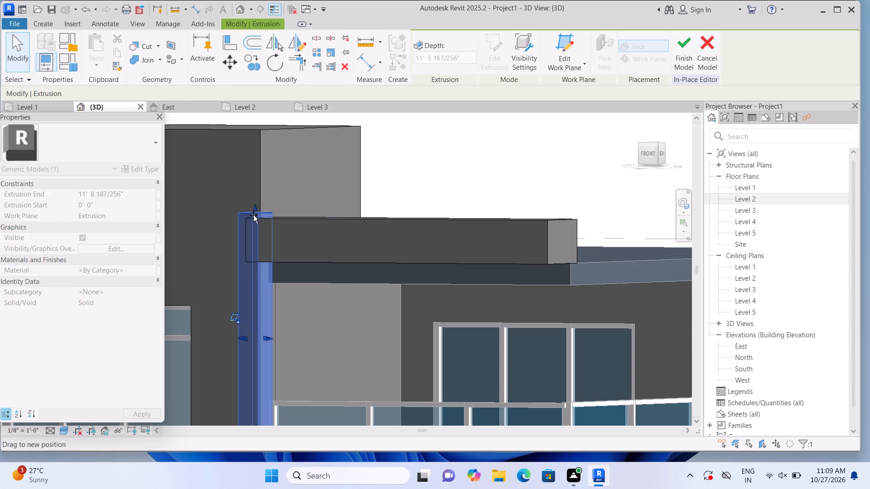
left_click_drag(253, 215, 253, 216)
left_click(482, 154)
On the roof's top face, sketch a rectangle about 16'-6" long along the balcony-side edge from the front beam, and extrude it 1'.
scroll(482, 154, "down", 1)
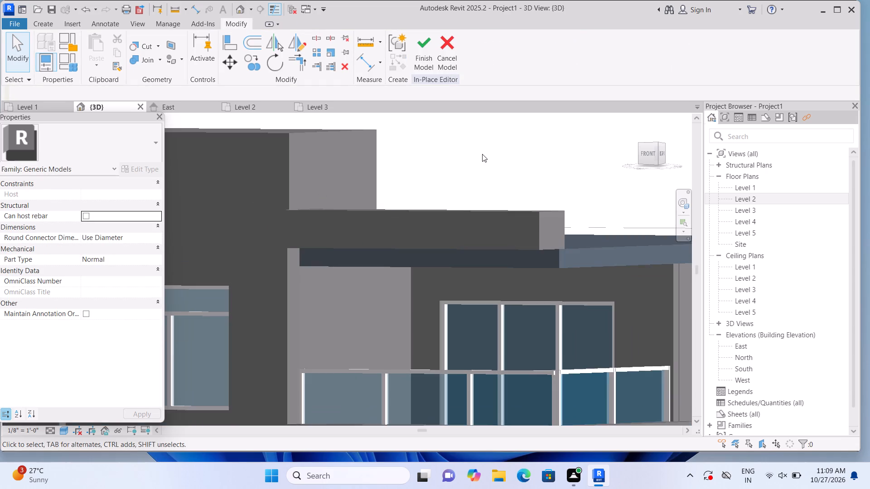
scroll(483, 153, "down", 2)
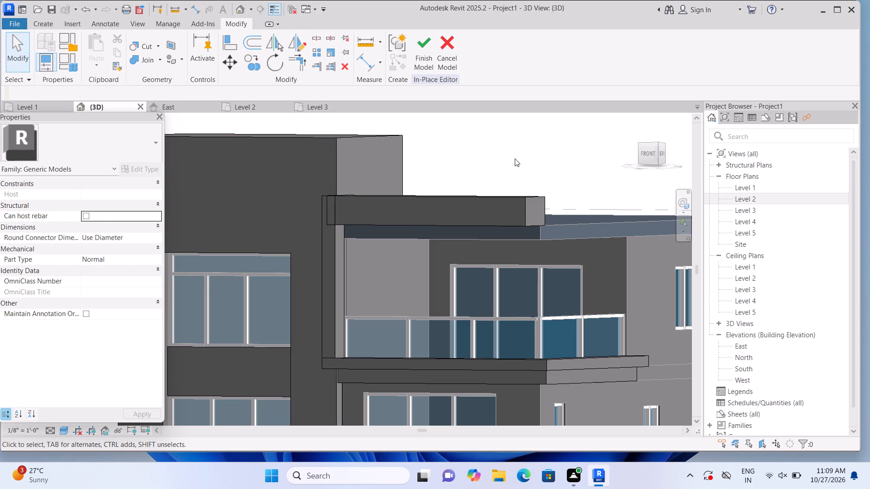
middle_click_drag(543, 152, 411, 165, "shift")
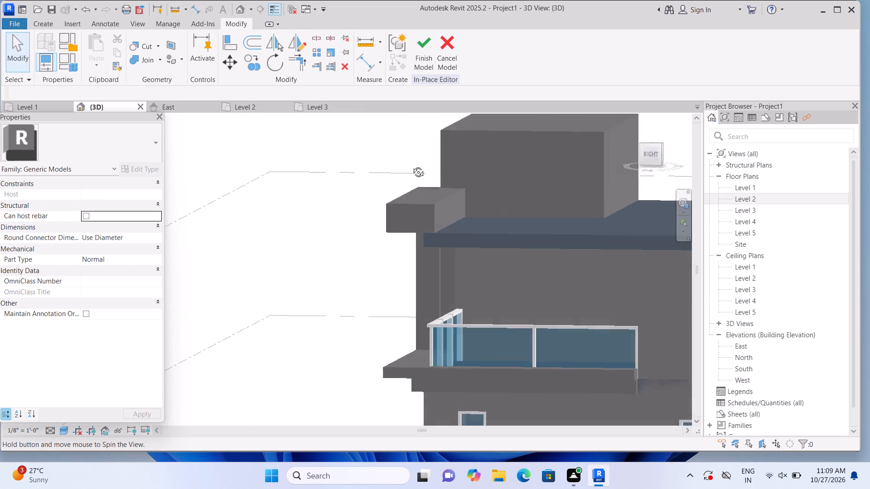
middle_click_drag(411, 165, 299, 214, "shift")
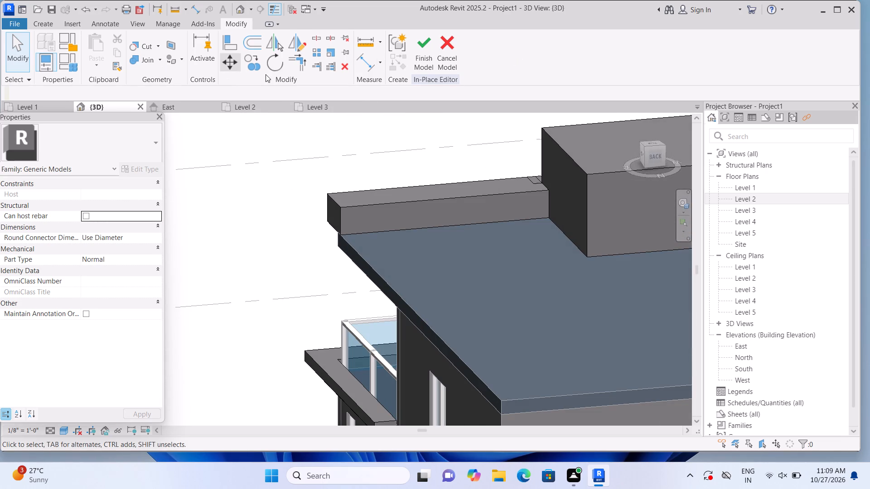
left_click(42, 25)
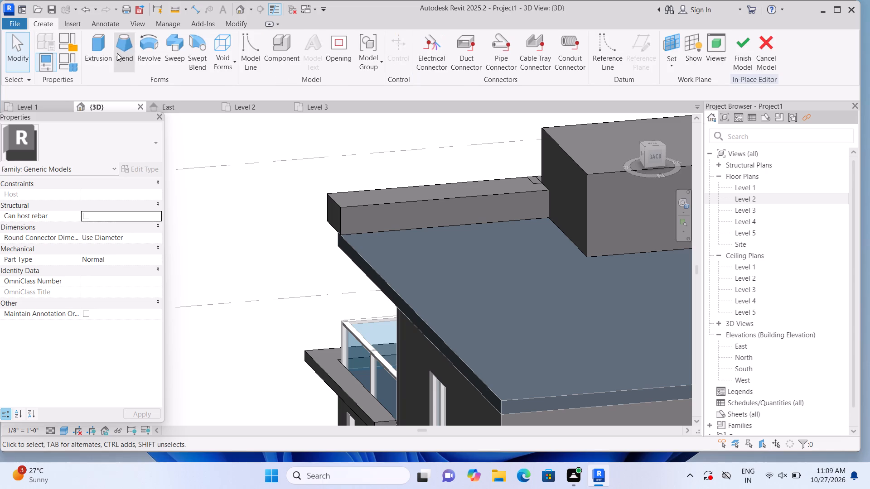
left_click(106, 54)
left_click(591, 64)
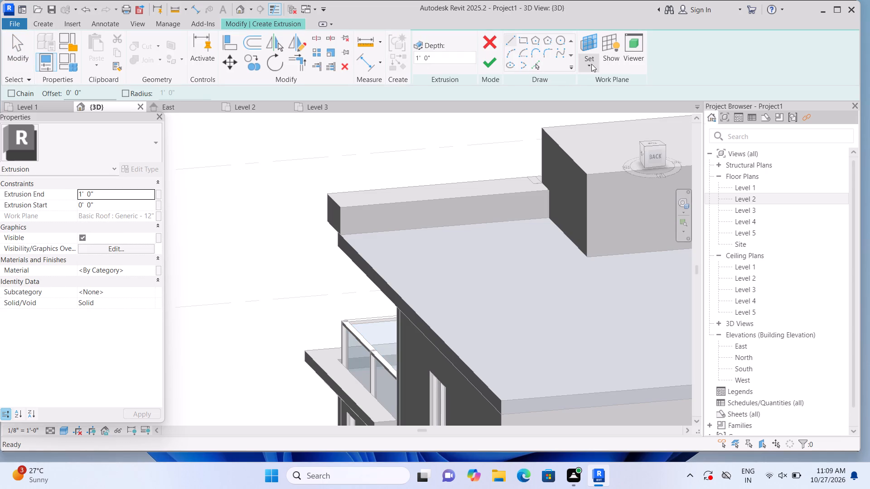
left_click(610, 107)
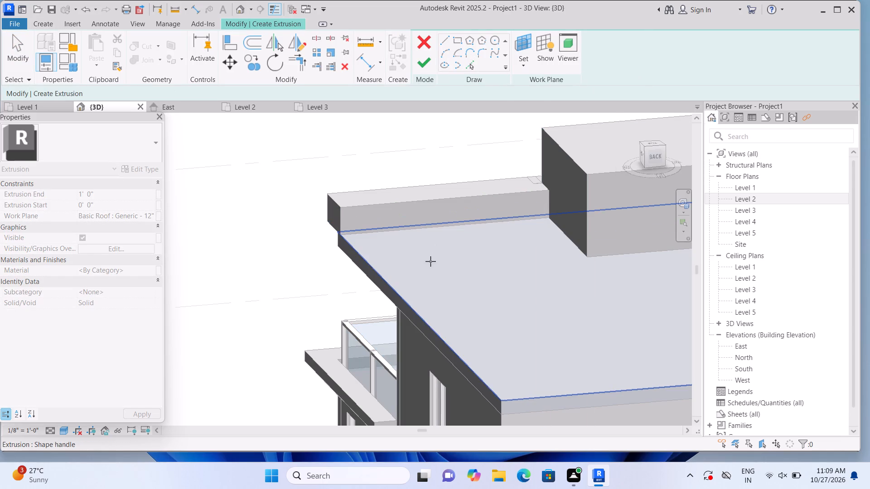
left_click(426, 266)
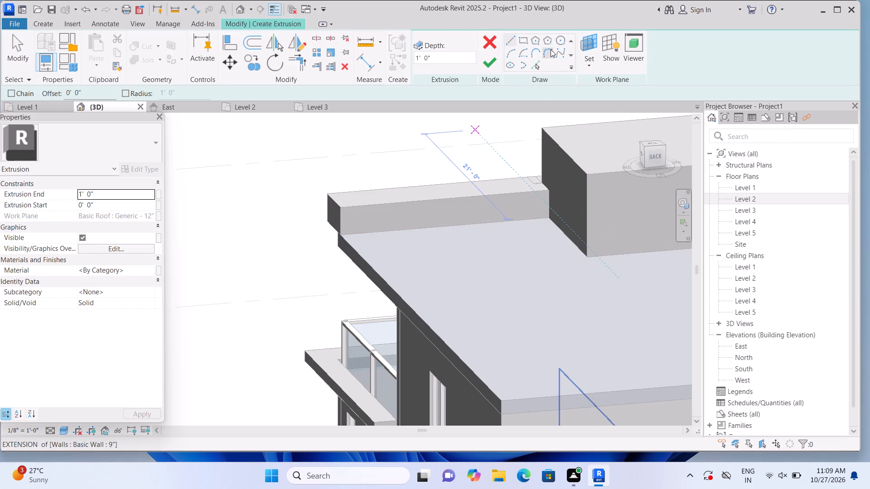
left_click(523, 39)
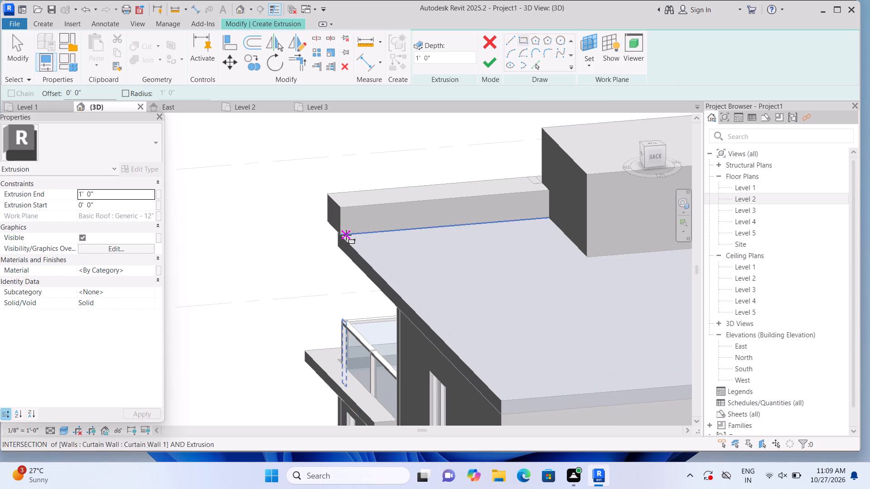
middle_click_drag(335, 230, 285, 188)
middle_click(285, 188)
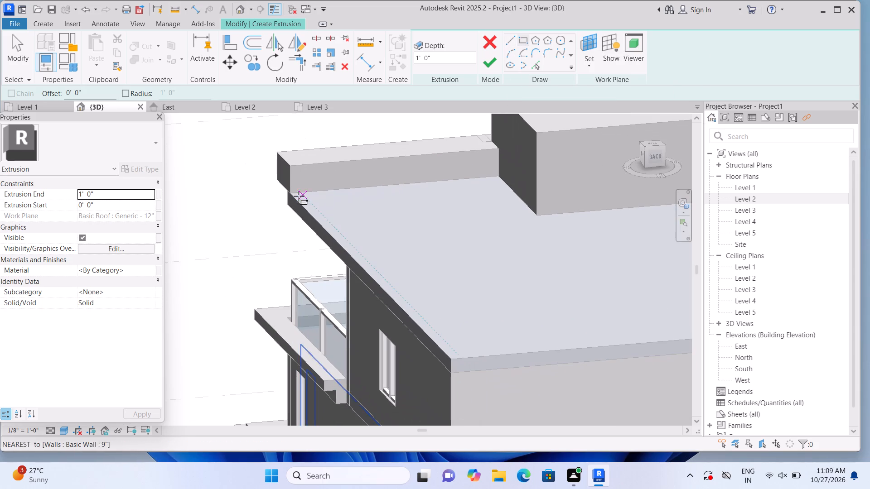
left_click(289, 193)
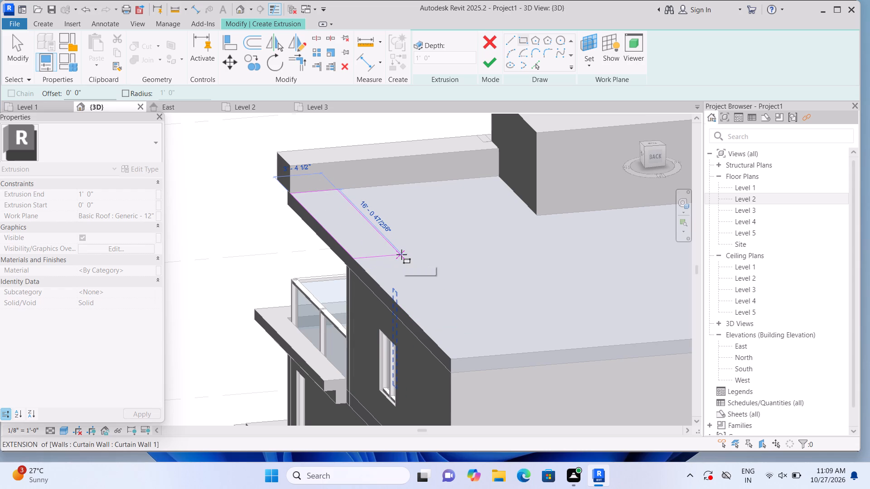
left_click(375, 259)
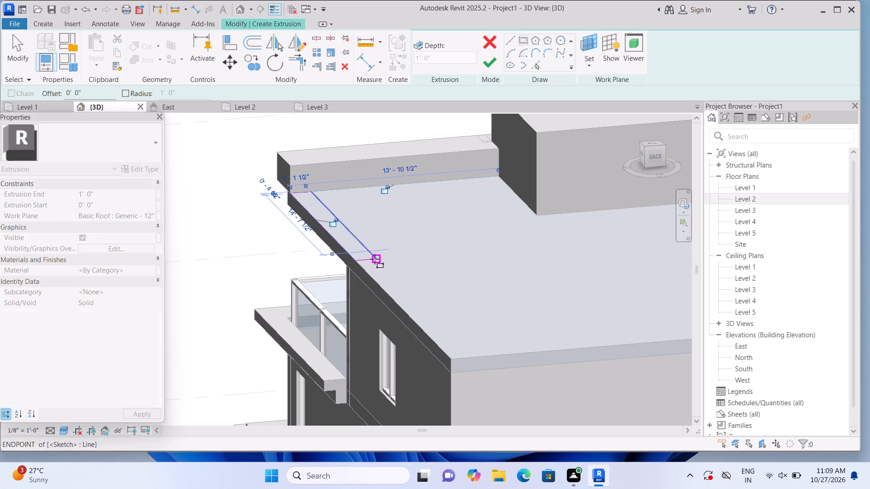
left_click(492, 67)
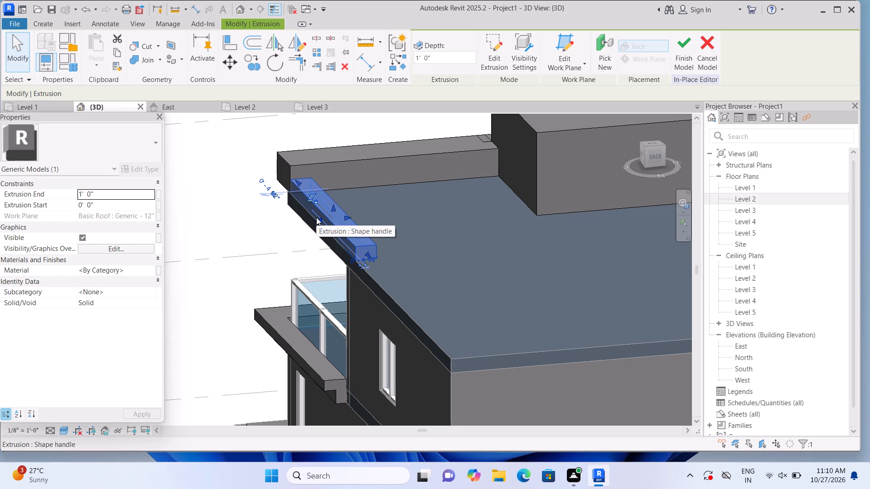
Set the new side roof beam's extrusion end to 2'.
left_click(142, 191)
key("BackSpace")
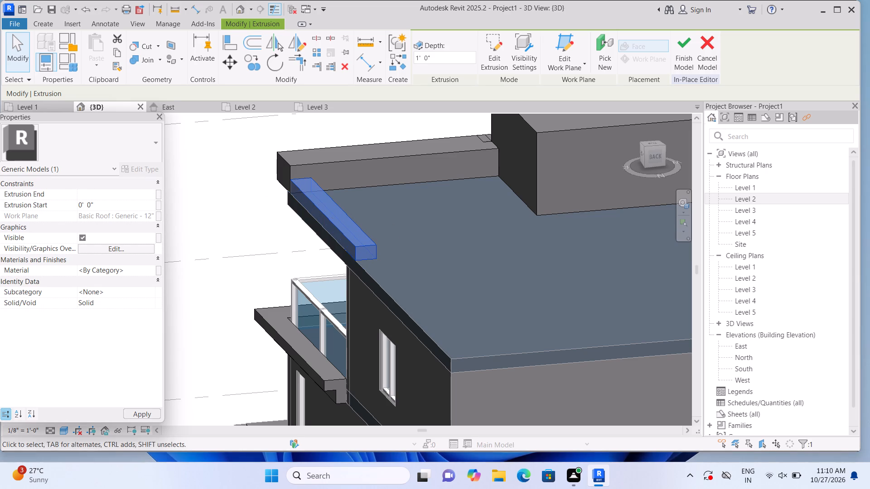
type("2'")
key("Return")
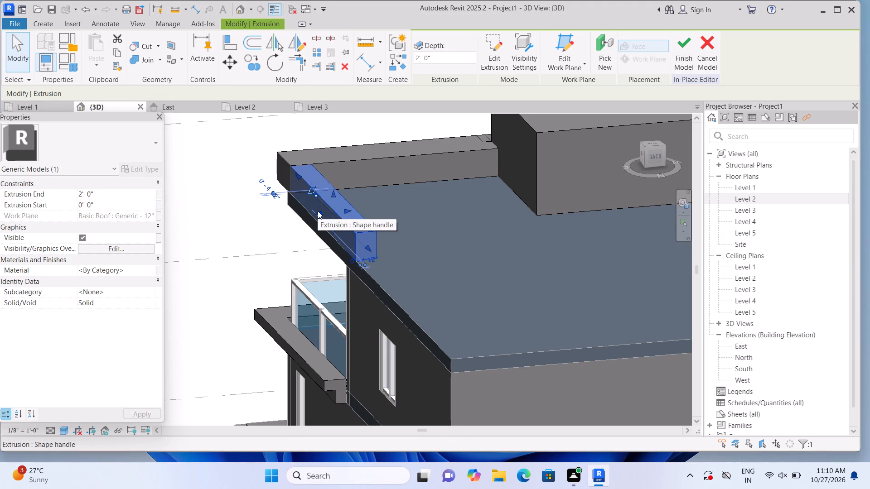
Stretch the side roof beam's outer face outward beyond the roof edge.
left_click_drag(318, 211, 305, 215)
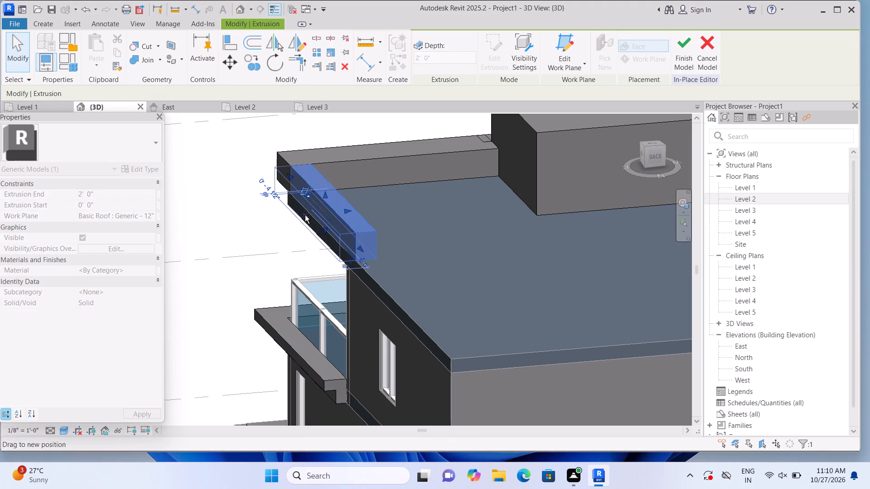
left_click_drag(305, 215, 303, 215)
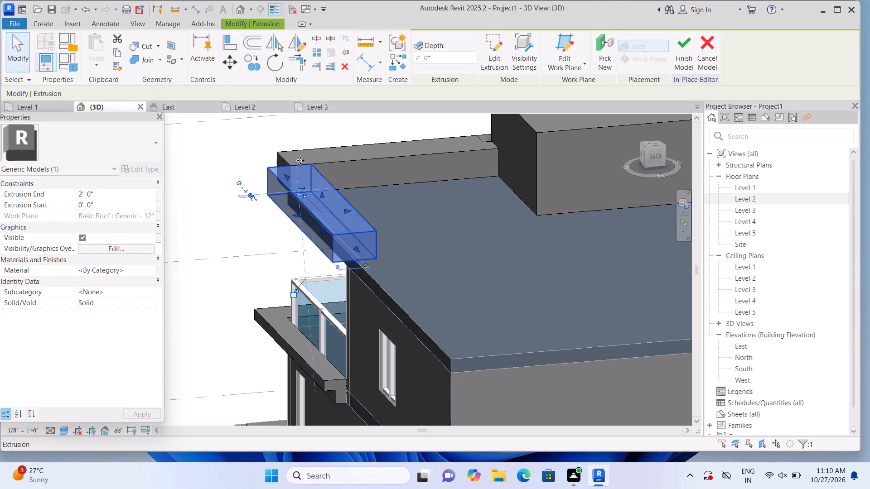
left_click(300, 160)
left_click(214, 172)
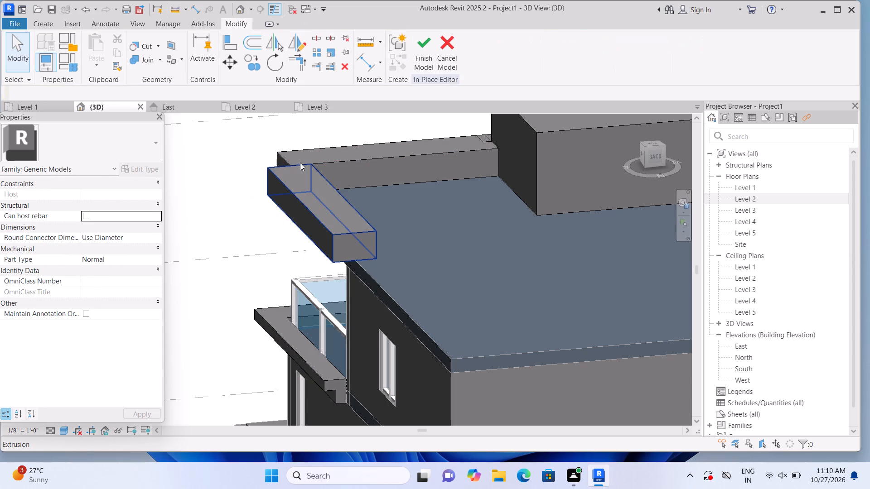
Stretch the front roof edge beam's free end to the side beam's outer face so they meet at the corner.
left_click(323, 152)
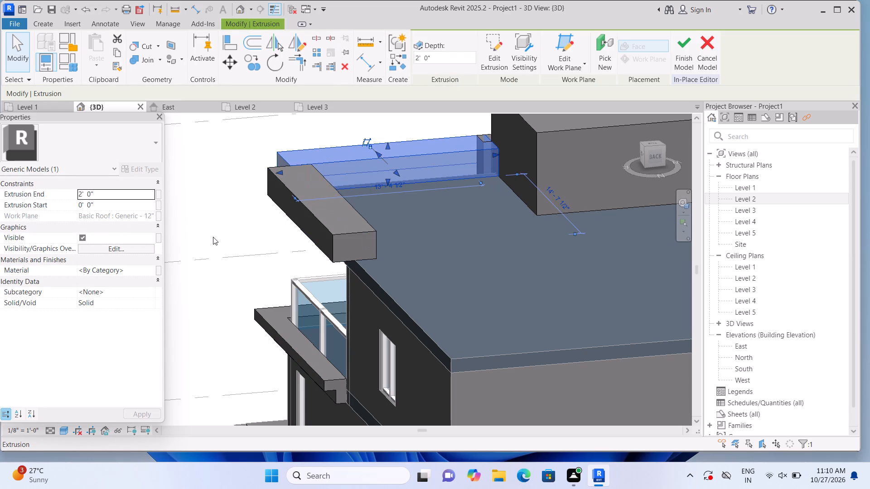
middle_click_drag(198, 234, 377, 302, "shift")
left_click_drag(198, 234, 228, 265, "shift")
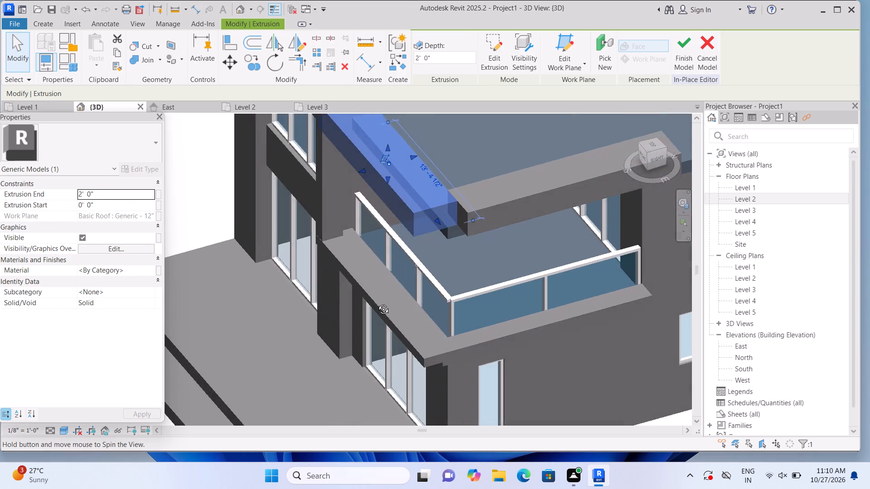
middle_click_drag(377, 302, 380, 304, "shift")
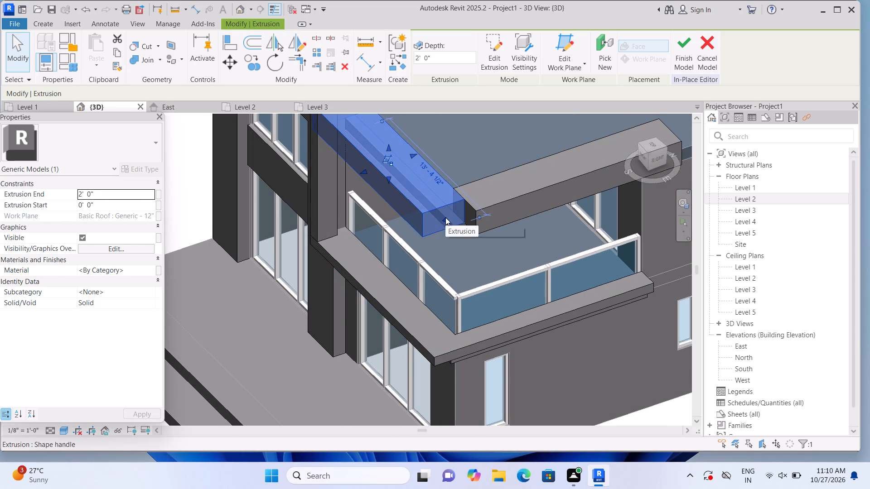
left_click_drag(445, 217, 460, 227)
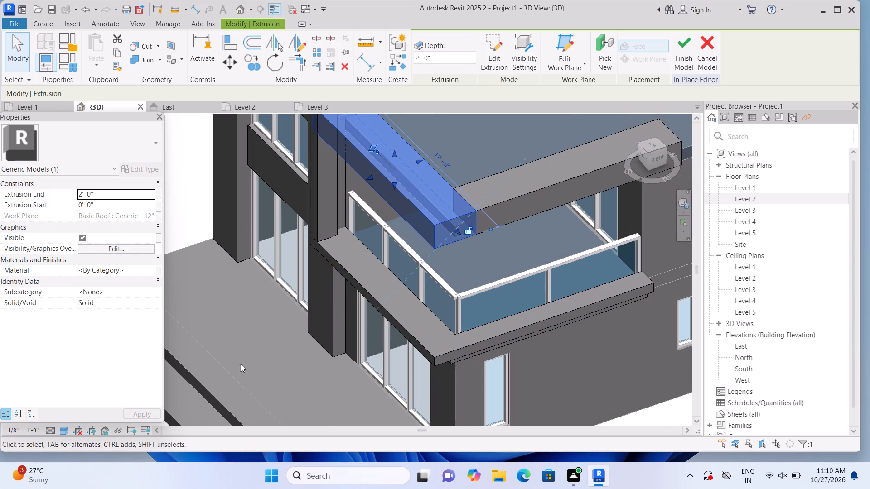
left_click(246, 353)
Join the geometry of the front and side roof beams where they meet at the balcony corner.
scroll(297, 337, "down", 3)
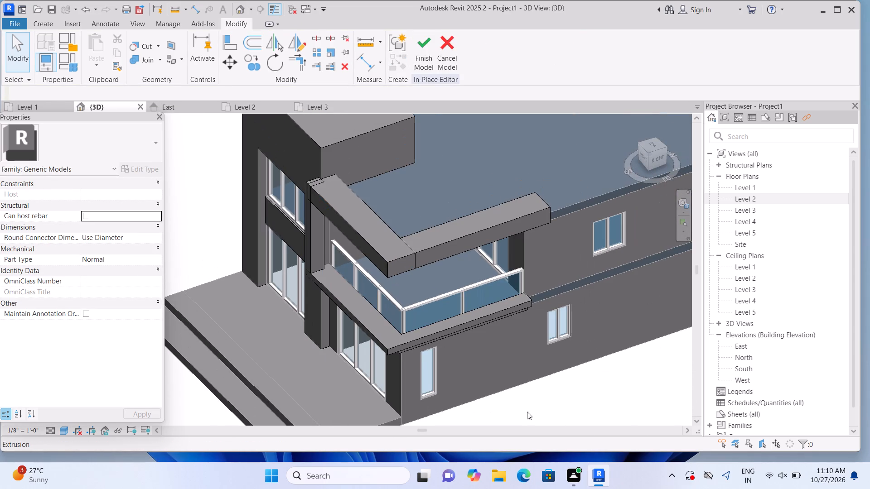
middle_click_drag(536, 407, 591, 288, "shift")
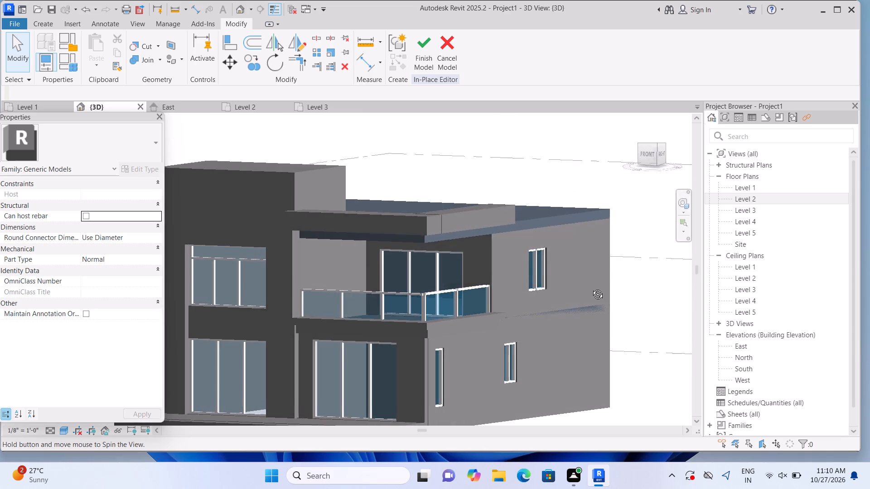
middle_click_drag(591, 288, 601, 278, "shift")
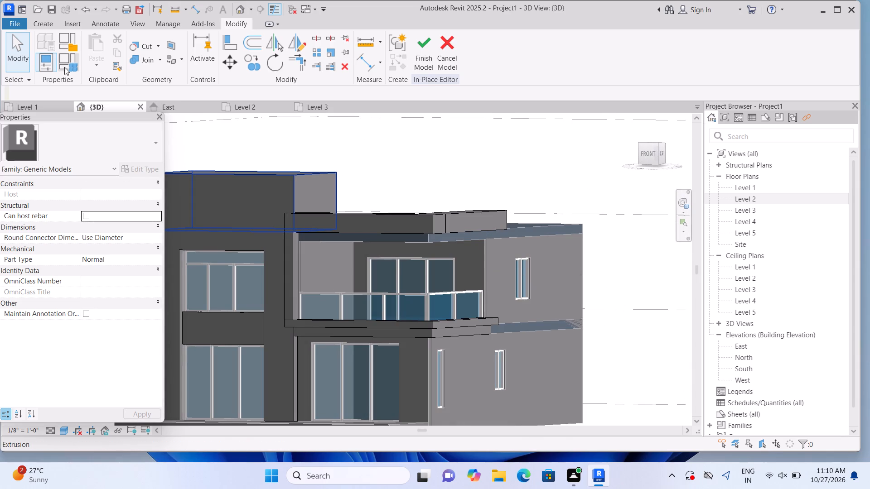
left_click(160, 60)
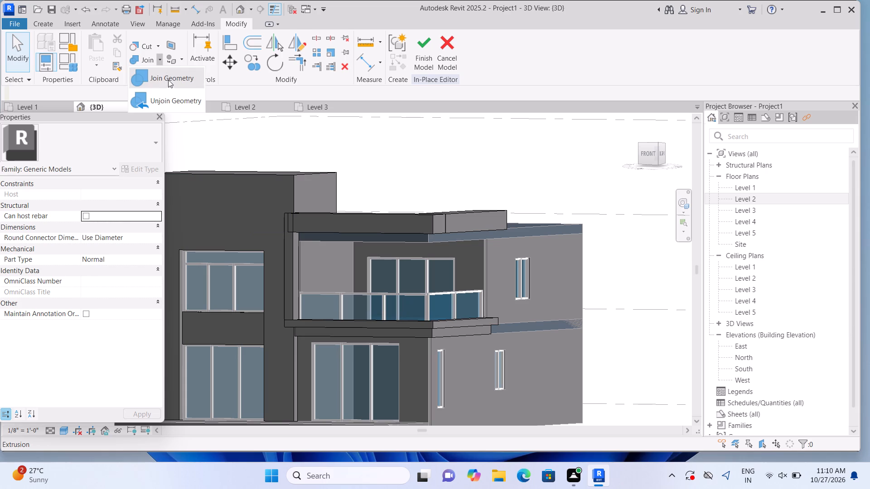
left_click(182, 81)
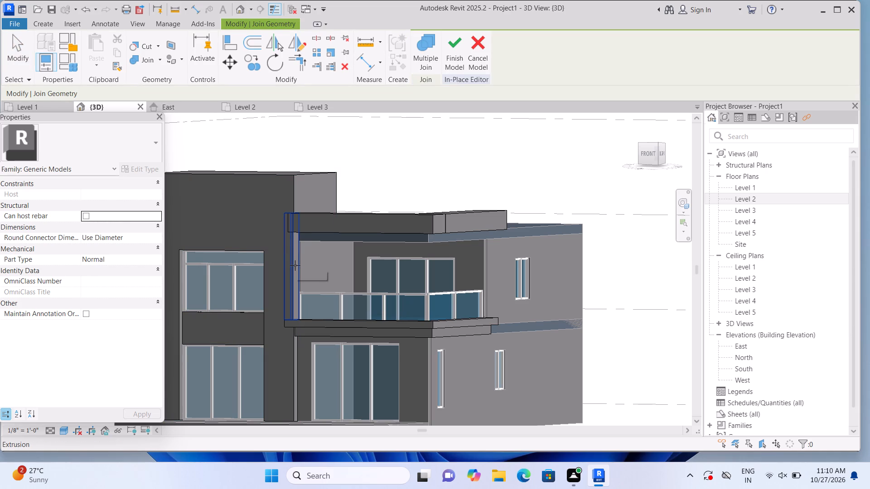
left_click(372, 223)
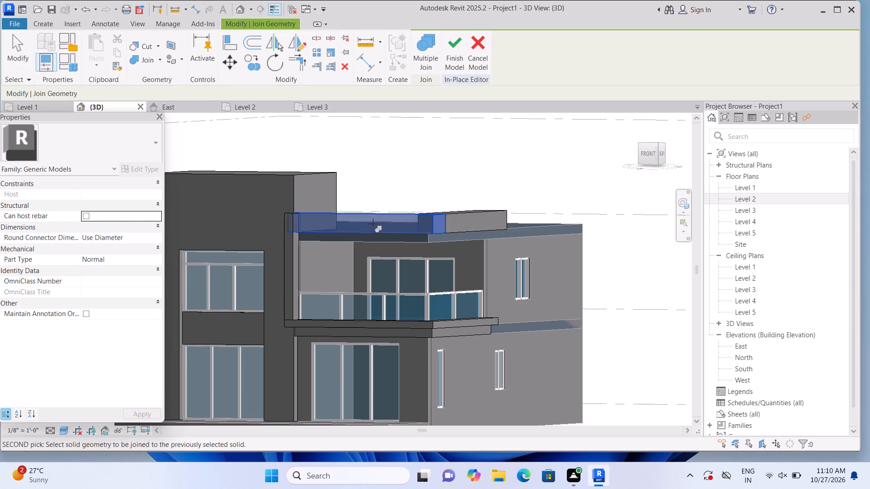
left_click(489, 221)
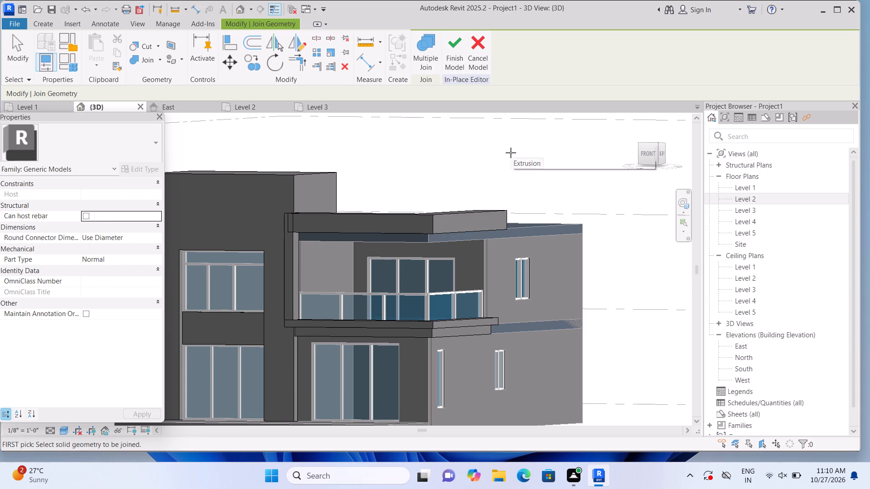
scroll(511, 153, "down", 1)
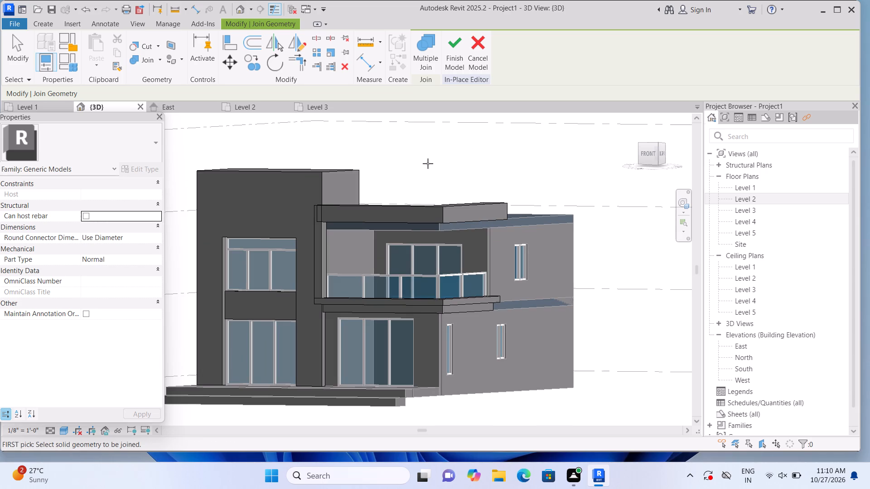
key("Escape")
Examine the post beside the tower and how it meets the roof beam above and the balcony fascia below.
scroll(330, 275, "up", 2)
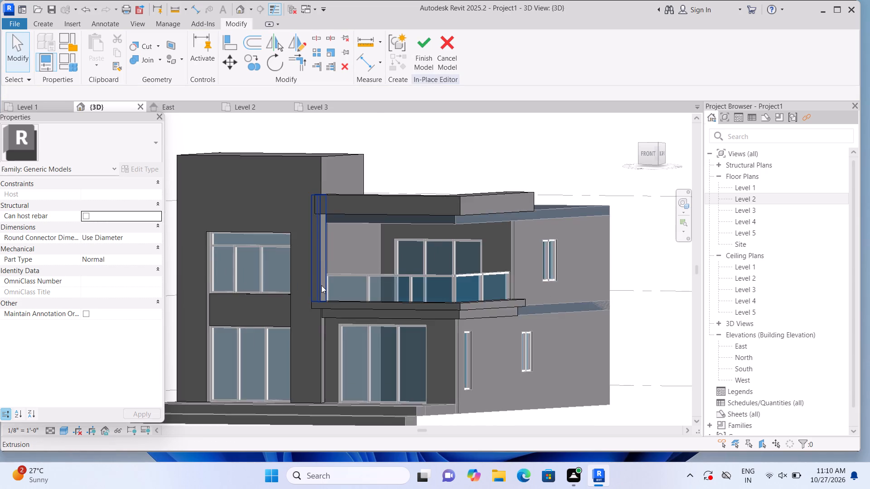
scroll(321, 285, "up", 2)
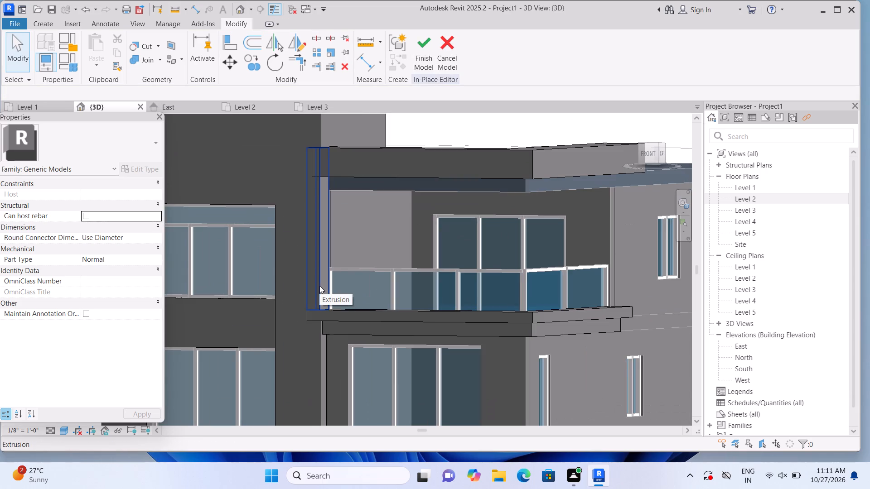
scroll(317, 290, "up", 2)
left_click(319, 291)
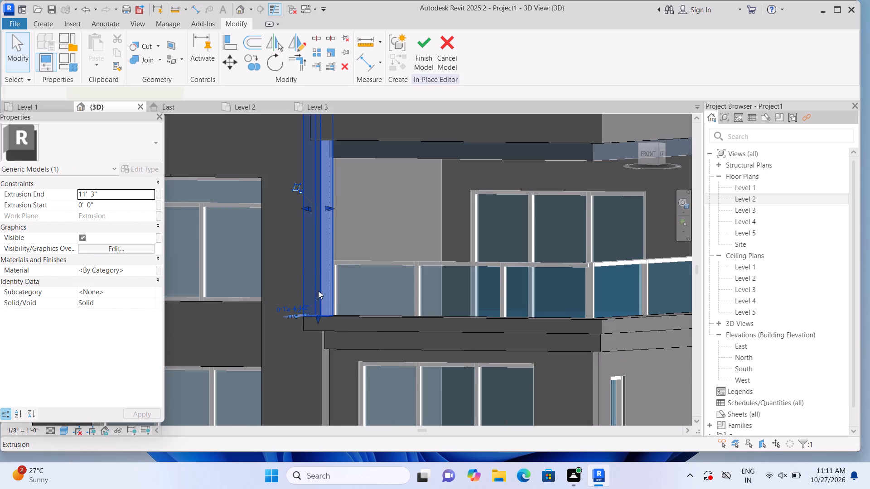
scroll(314, 264, "down", 2)
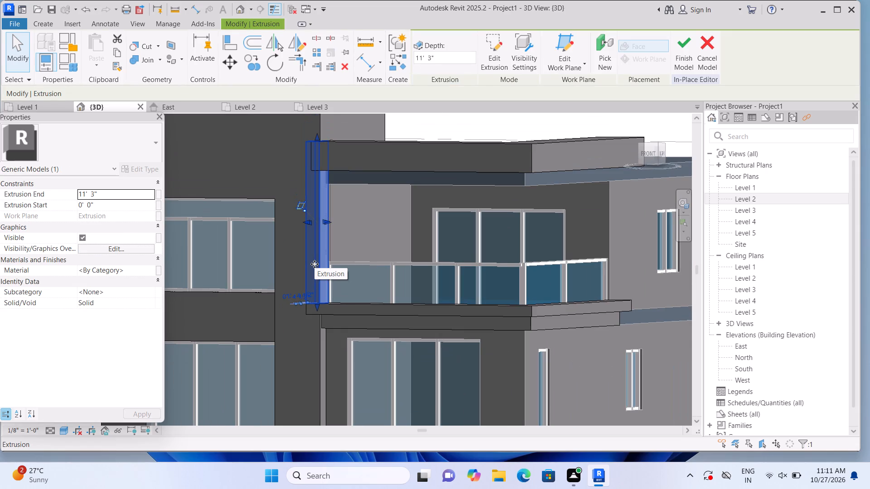
left_click(477, 124)
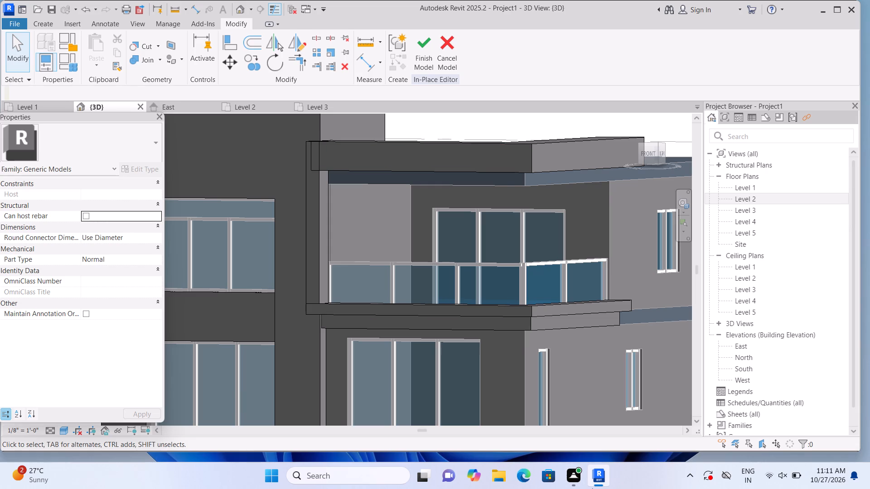
middle_click_drag(594, 376, 541, 383, "shift")
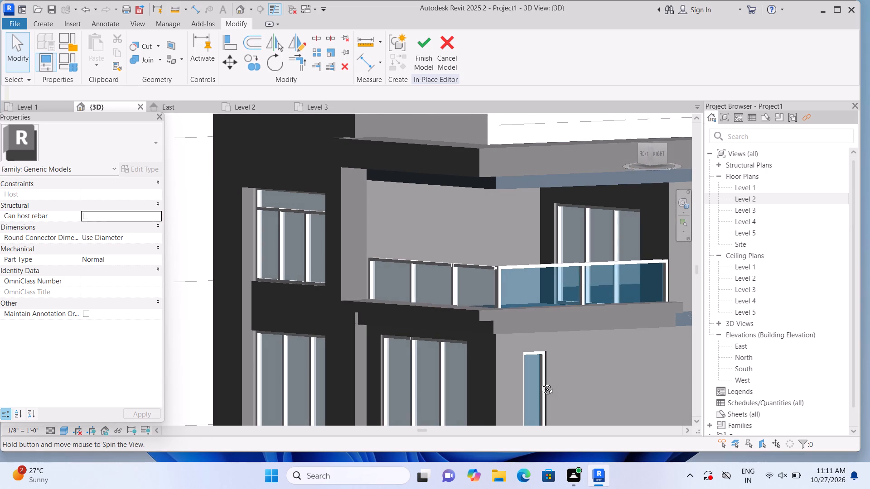
middle_click_drag(541, 383, 586, 385, "shift")
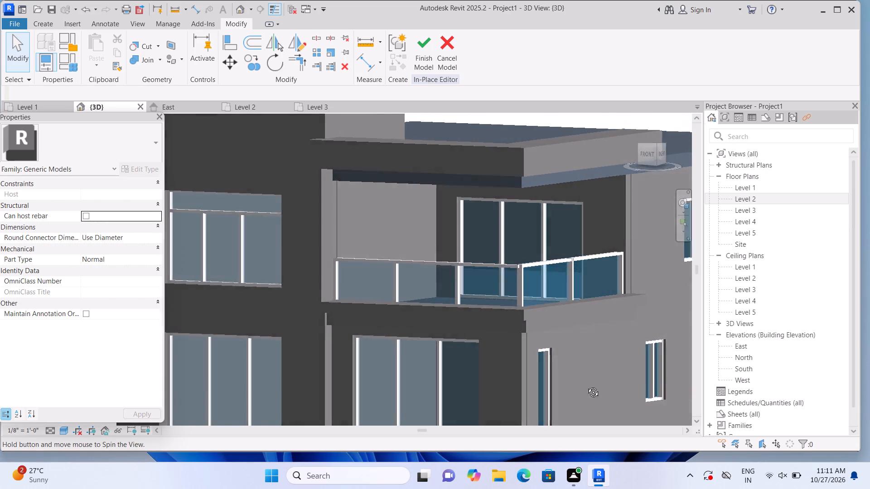
middle_click_drag(586, 385, 599, 380, "shift")
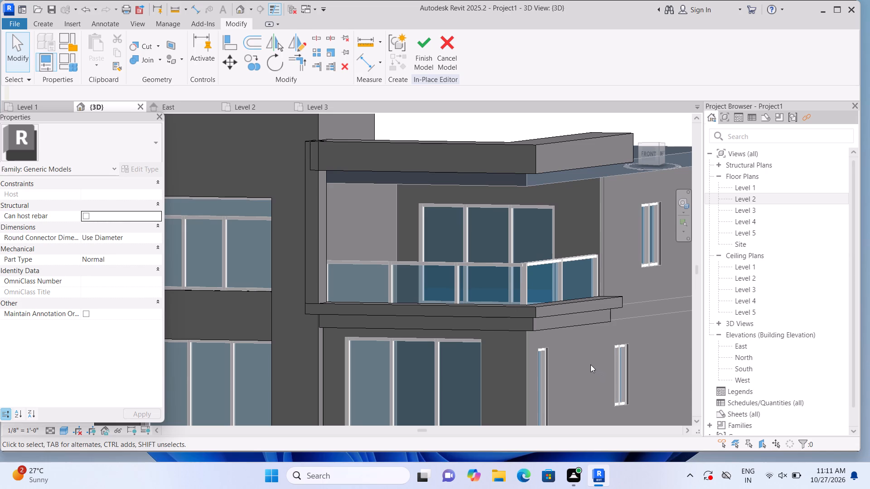
scroll(588, 376, "down", 4)
middle_click_drag(576, 395, 565, 390)
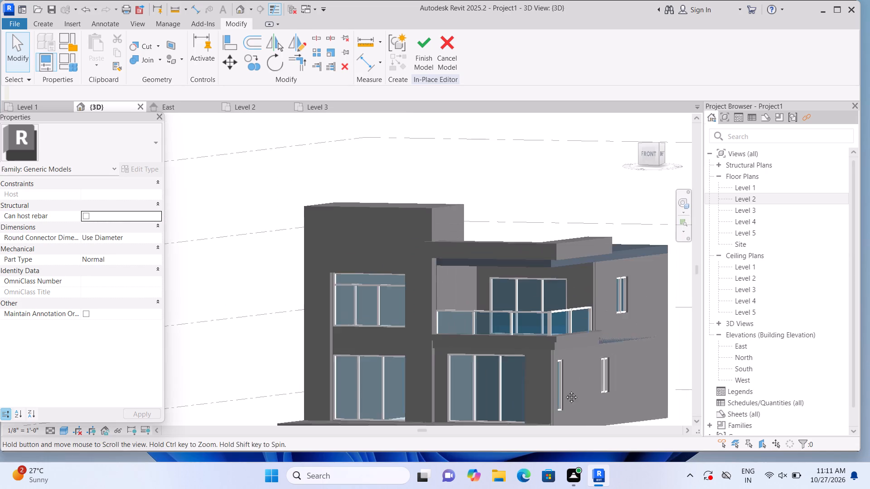
middle_click_drag(565, 390, 500, 355)
middle_click(498, 353)
Join the post beside the tower with the roof beam above the balcony.
scroll(492, 310, "up", 2)
scroll(291, 258, "up", 2)
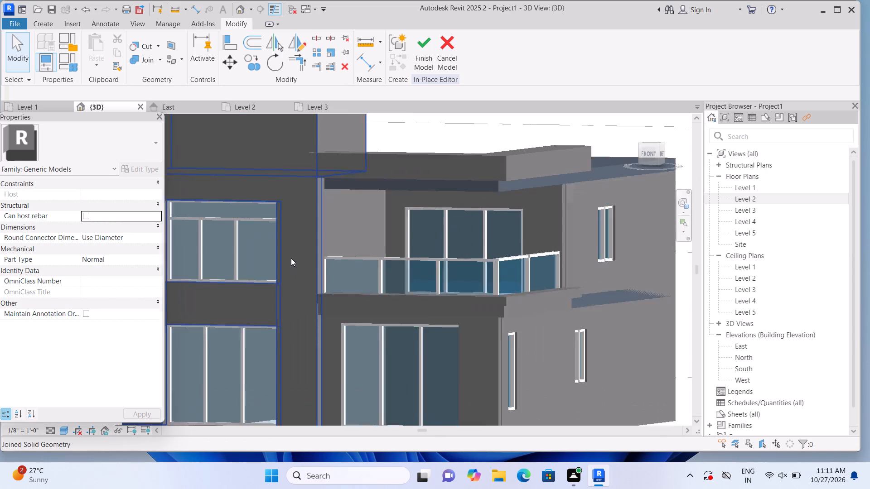
left_click(159, 62)
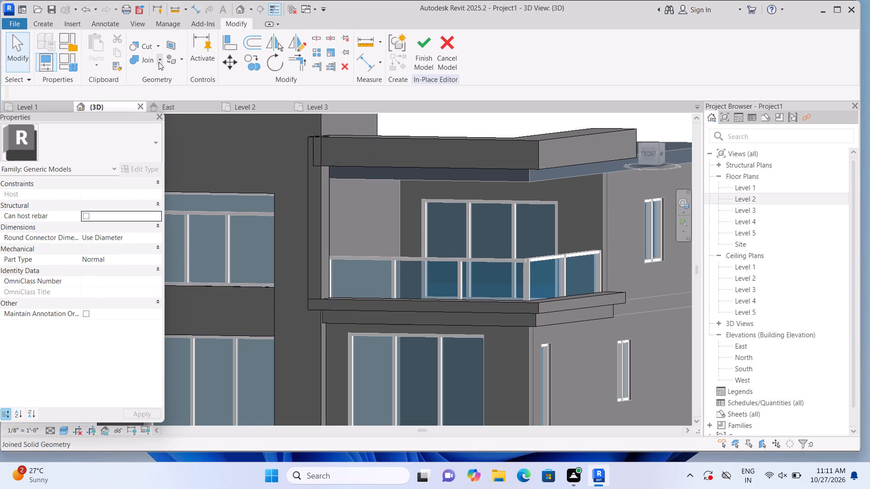
left_click(166, 85)
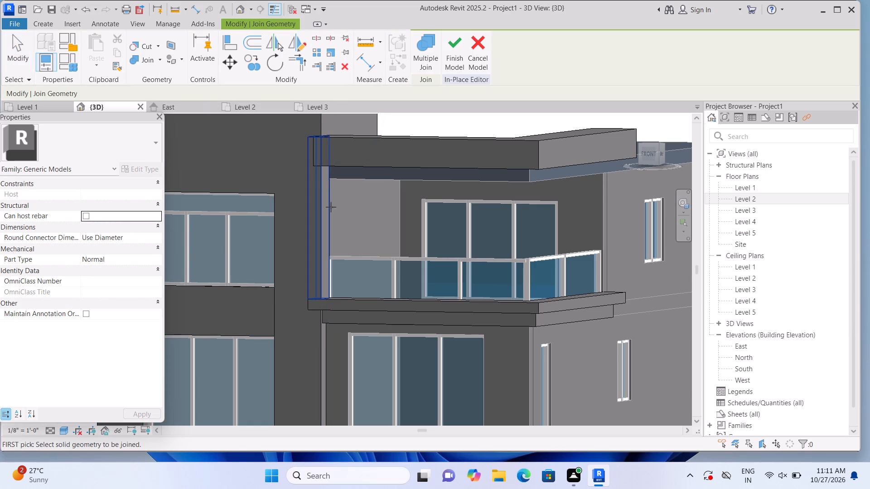
left_click(331, 207)
left_click(349, 161)
scroll(302, 259, "down", 1)
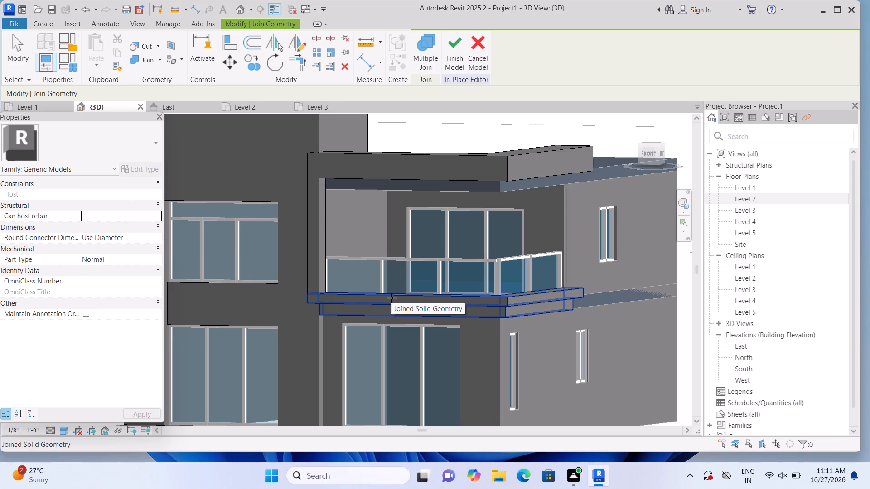
Join the balcony's fascia and upstand geometry with the post beside the tower.
left_click(362, 297)
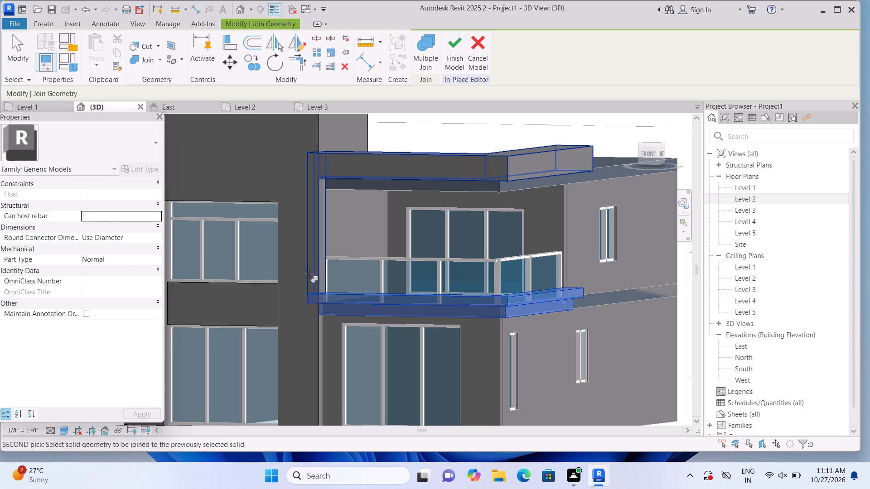
left_click(309, 274)
scroll(344, 275, "down", 3)
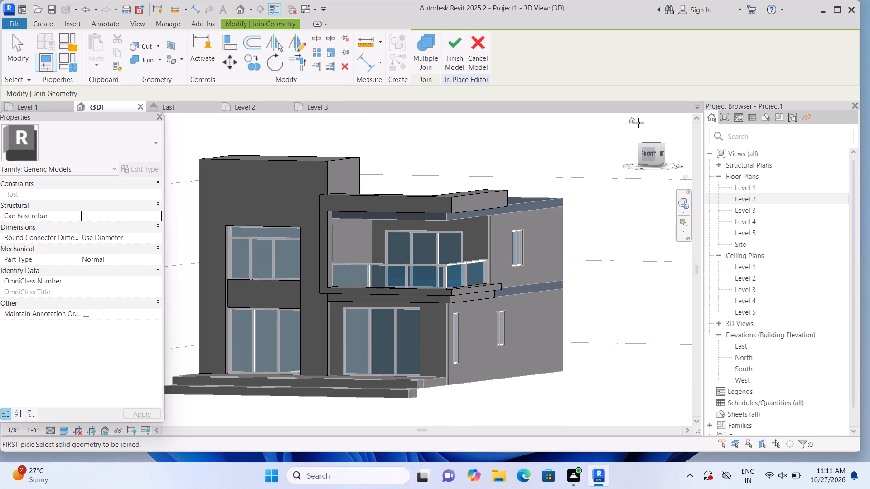
Examine the joined balcony frame from the home view and from lower angles around the front corner.
left_click(633, 117)
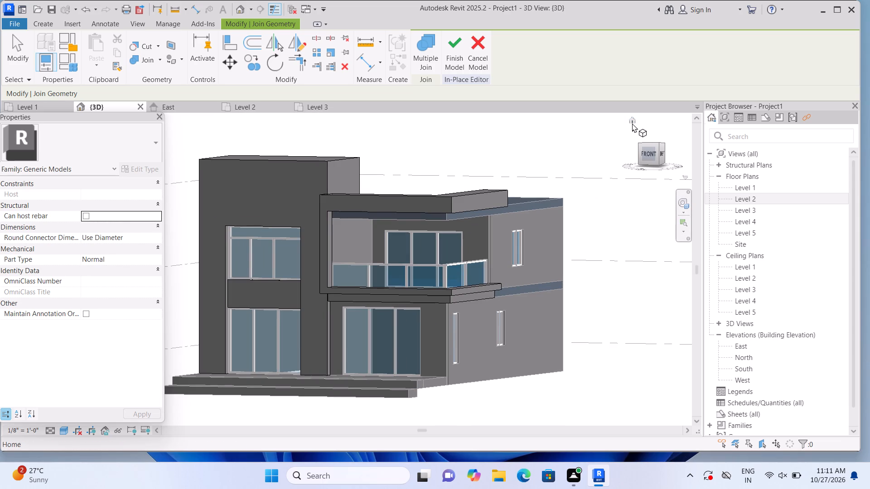
left_click(630, 118)
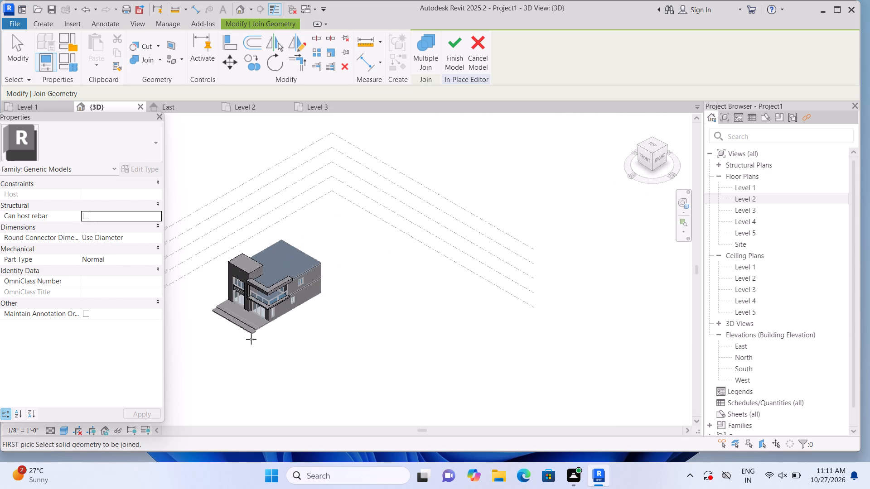
scroll(236, 338, "up", 10)
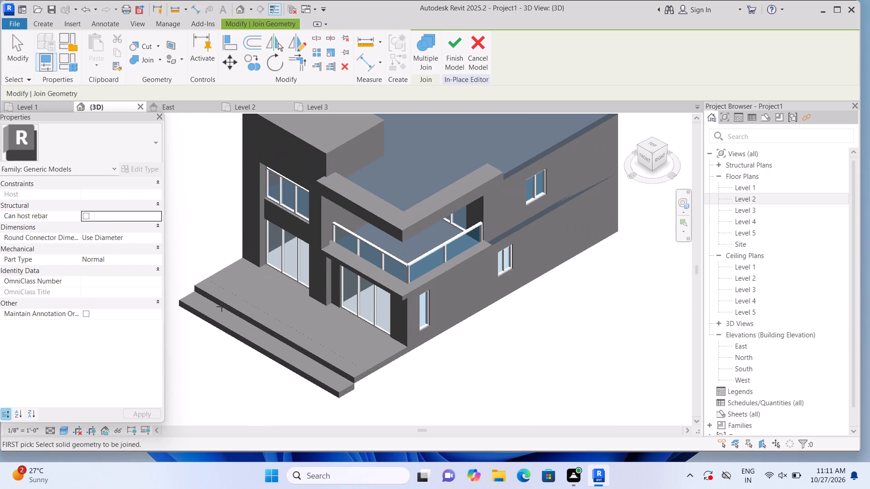
middle_click_drag(445, 345, 469, 235, "shift")
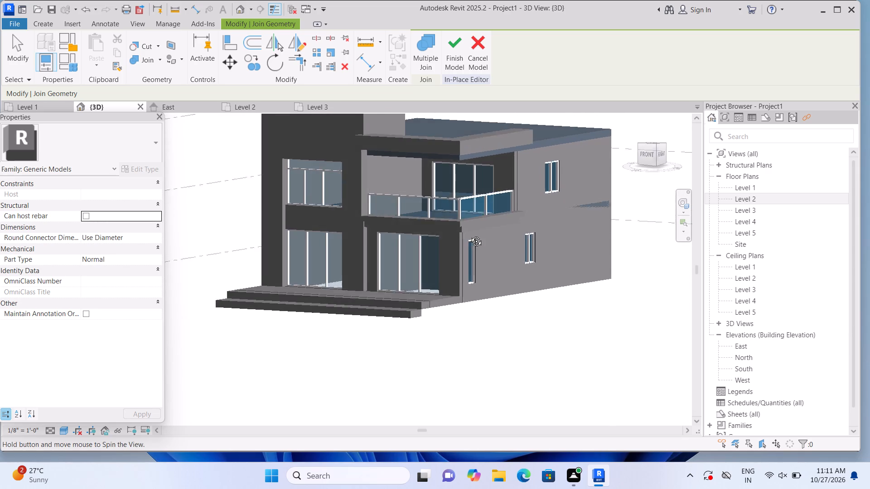
middle_click_drag(469, 235, 470, 240, "shift")
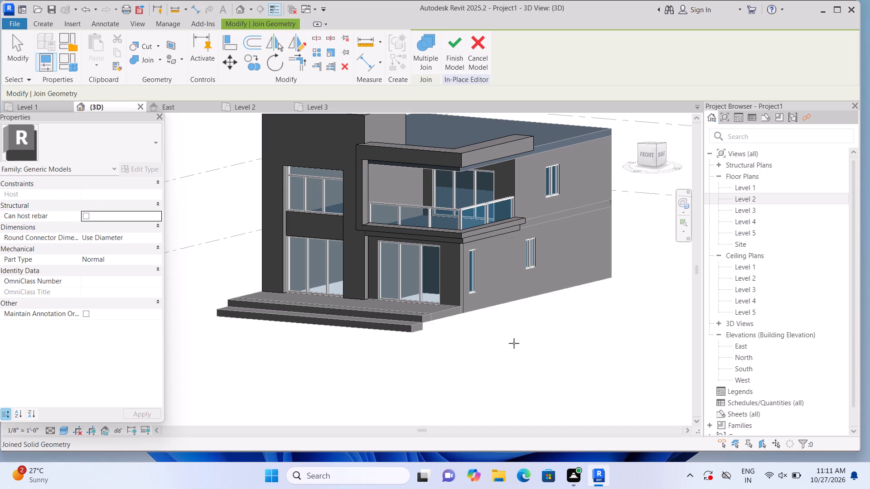
middle_click_drag(506, 345, 485, 361)
scroll(485, 358, "up", 1)
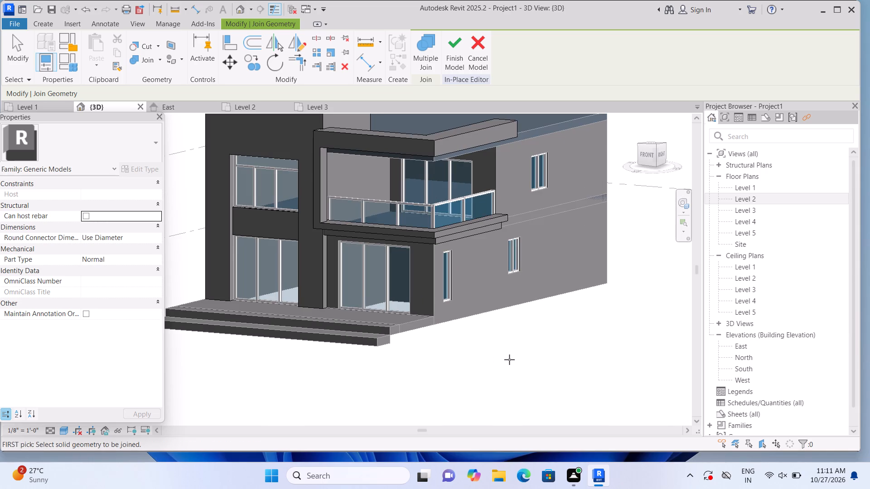
middle_click_drag(499, 332, 514, 389)
middle_click_drag(491, 339, 490, 393)
scroll(476, 346, "up", 1)
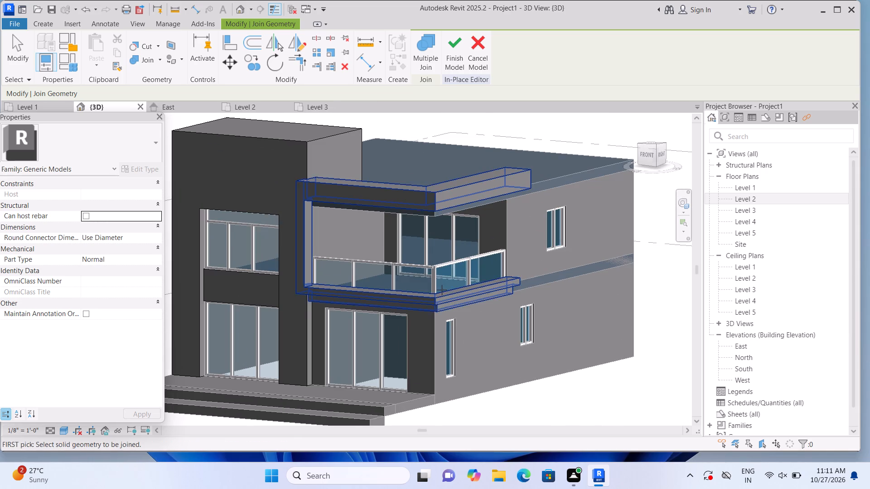
scroll(442, 290, "up", 1)
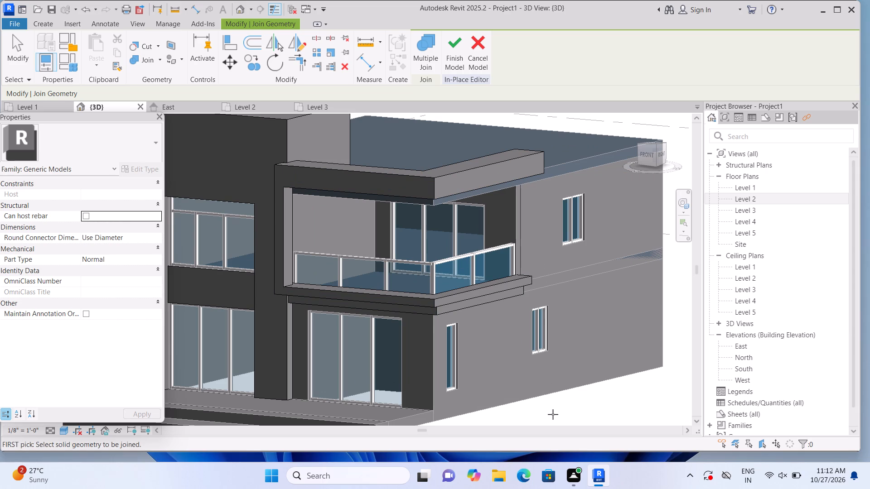
middle_click_drag(553, 414, 551, 377, "shift")
middle_click_drag(551, 381, 551, 388, "shift")
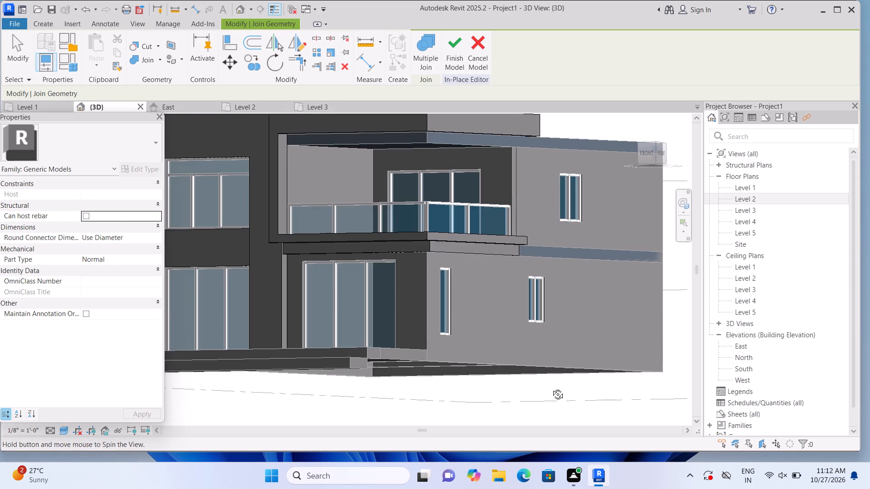
middle_click_drag(551, 388, 552, 435, "shift")
middle_click_drag(565, 419, 559, 387, "shift")
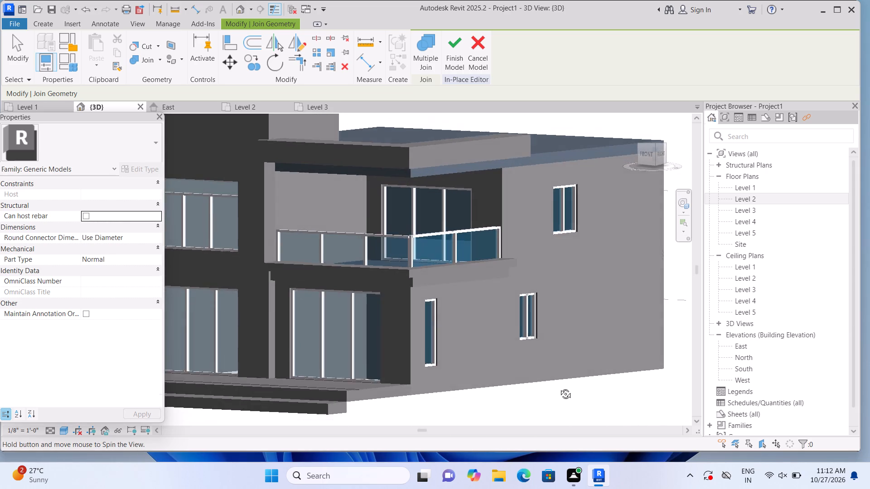
middle_click_drag(559, 387, 556, 367, "shift")
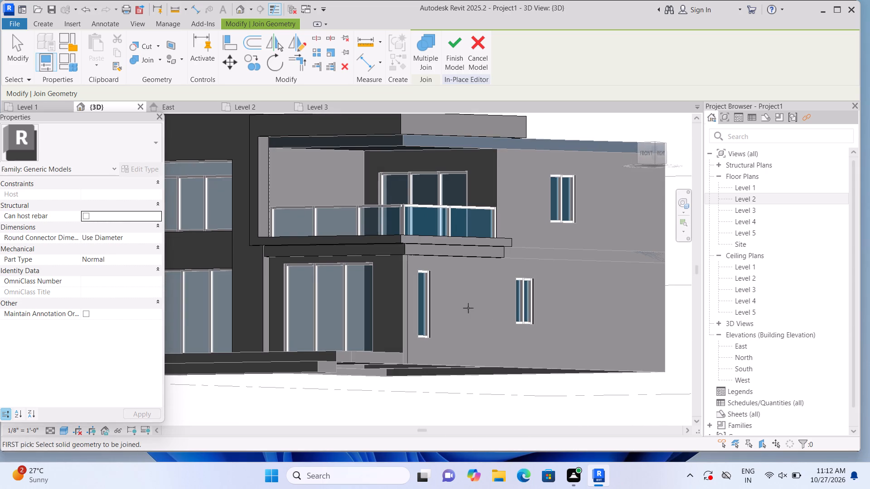
middle_click_drag(470, 309, 483, 382)
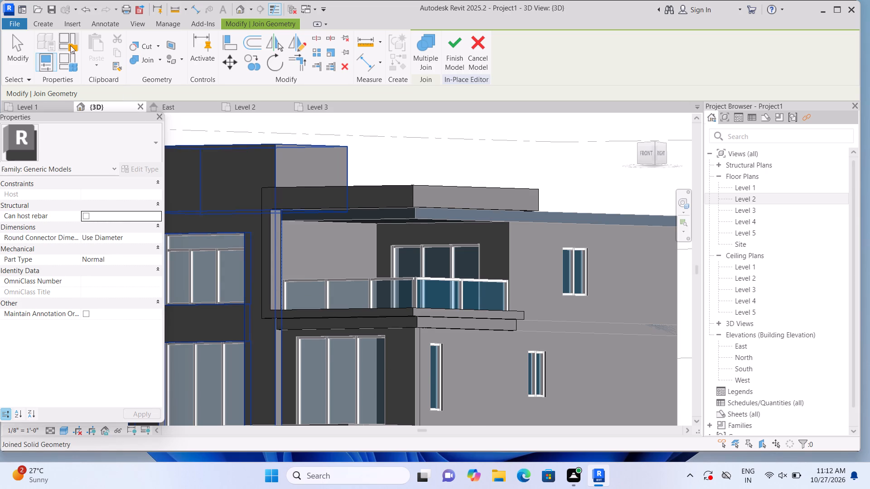
Start a new solid extrusion with its work plane picked from the post beside the tower at the balcony opening.
left_click(50, 26)
left_click(93, 41)
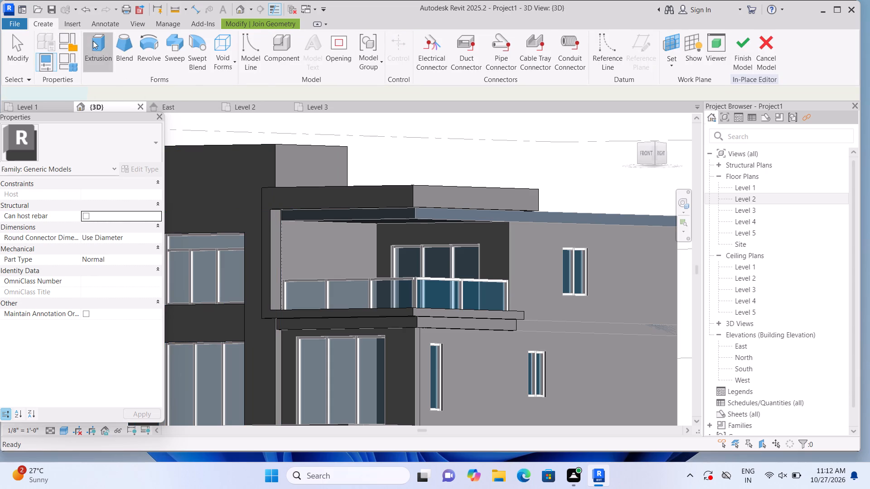
left_click(591, 66)
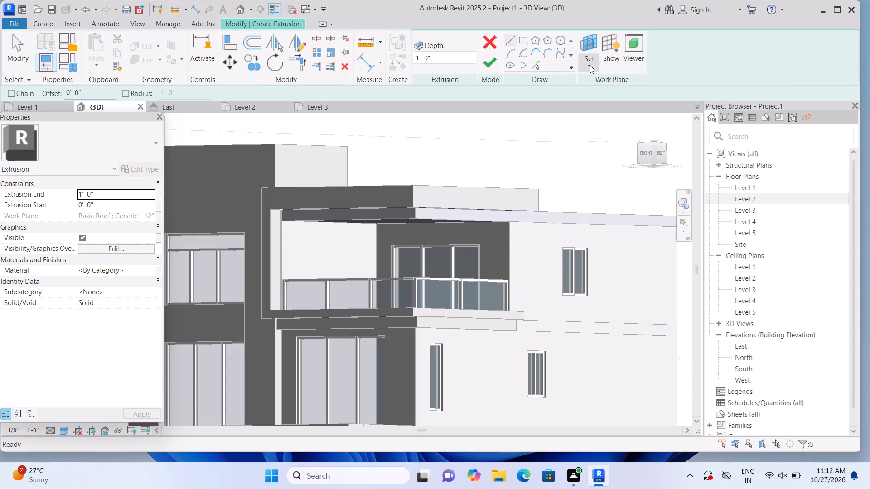
left_click(603, 101)
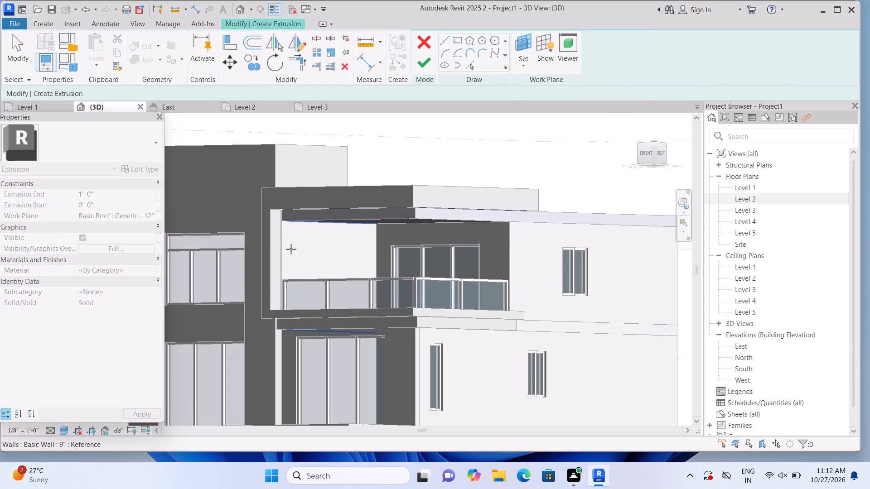
left_click(278, 240)
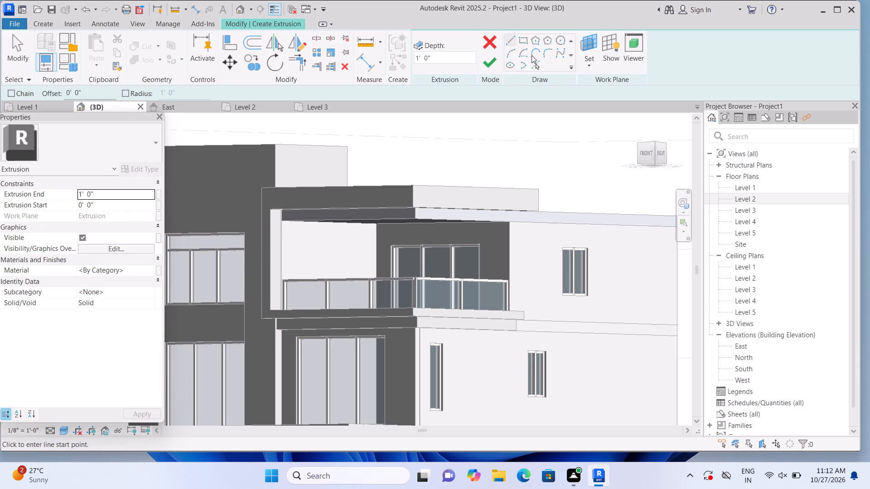
Sketch a rectangular extrusion profile in the balcony opening, starting from the inner upper corner of the post beside the tower.
left_click(524, 41)
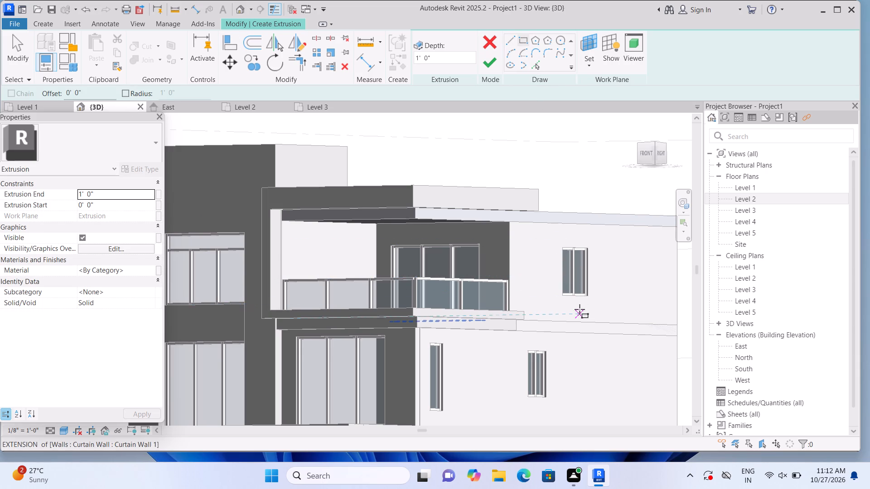
middle_click_drag(577, 308, 575, 363, "shift")
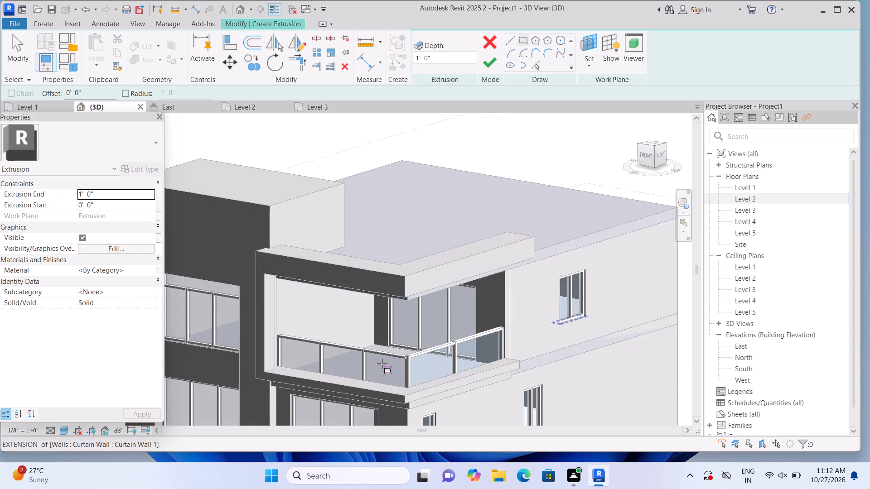
scroll(325, 329, "up", 3)
scroll(273, 282, "up", 1)
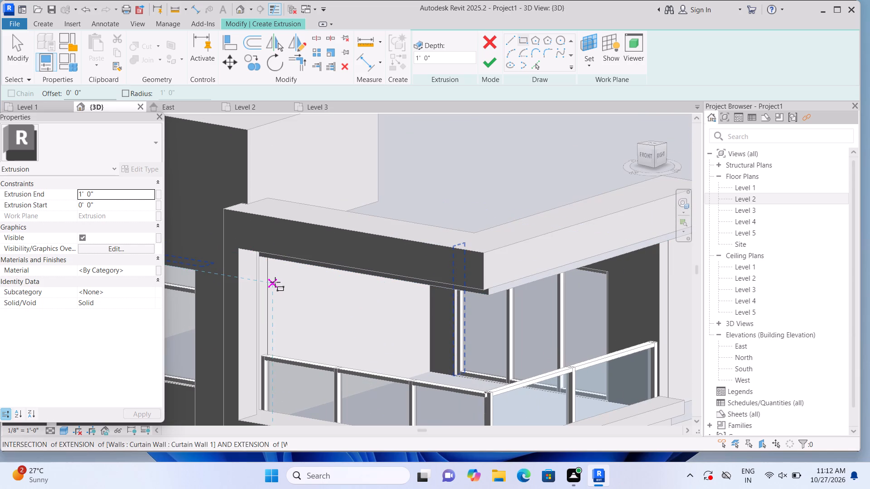
middle_click_drag(275, 282, 291, 239, "shift")
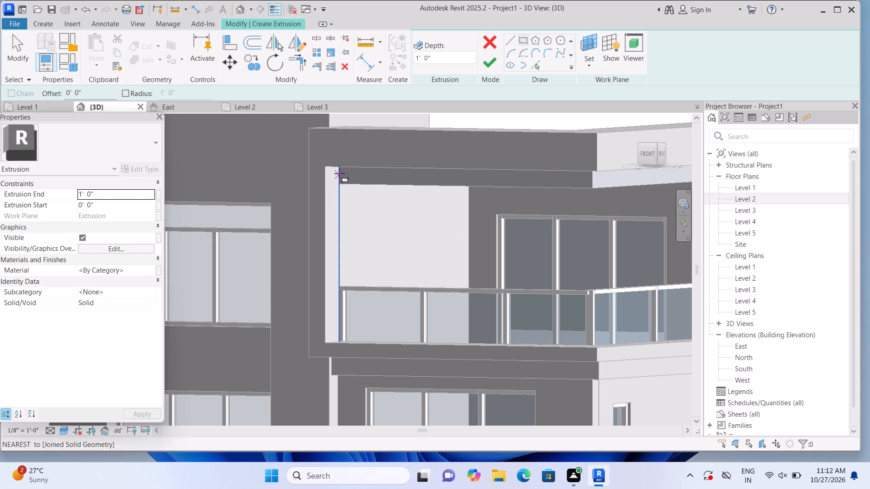
left_click(338, 170)
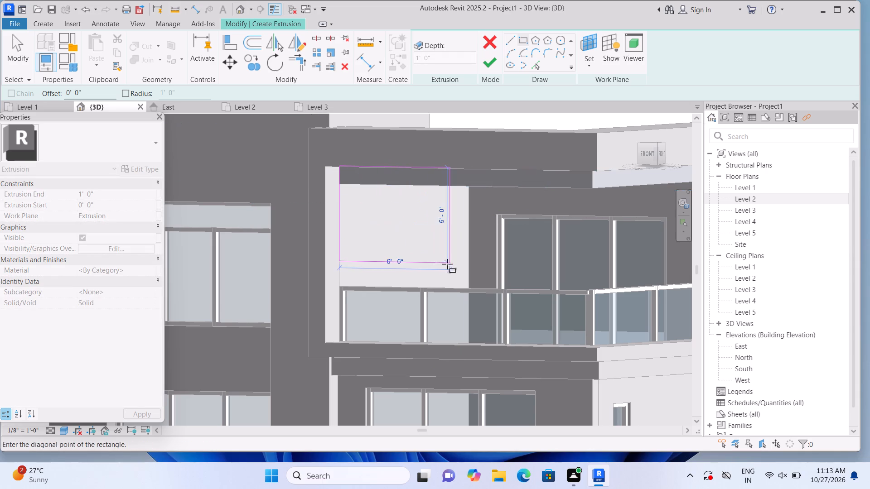
key("Escape")
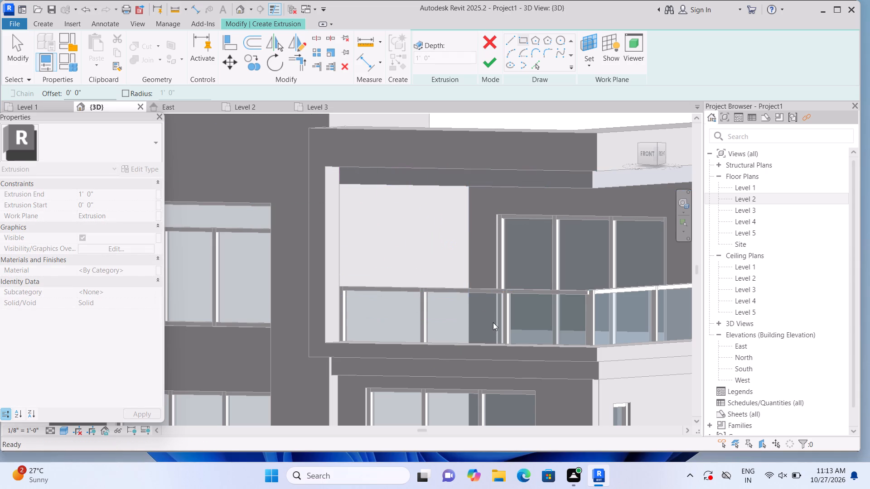
middle_click_drag(431, 263, 340, 250)
scroll(340, 250, "up", 1)
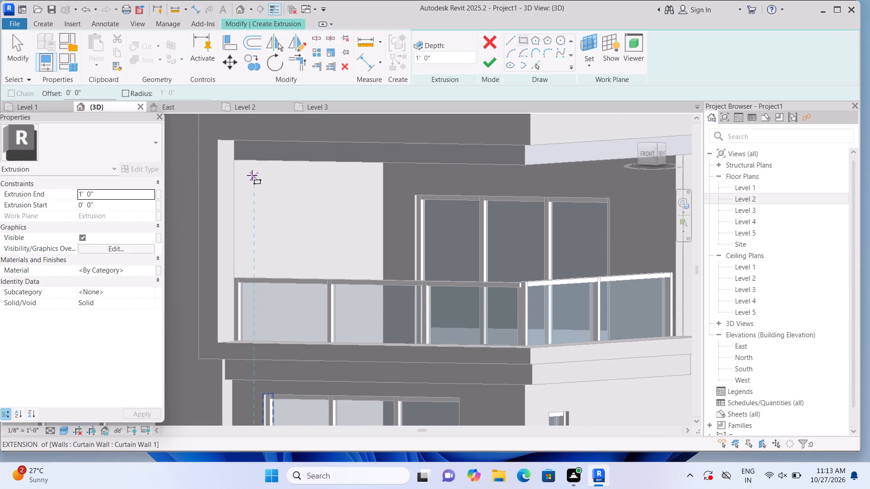
middle_click_drag(271, 226, 276, 200, "shift")
middle_click_drag(285, 221, 258, 372)
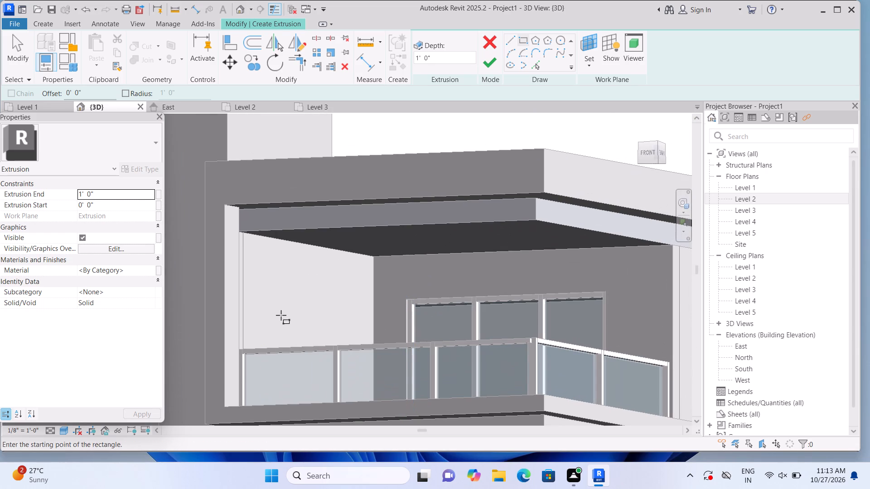
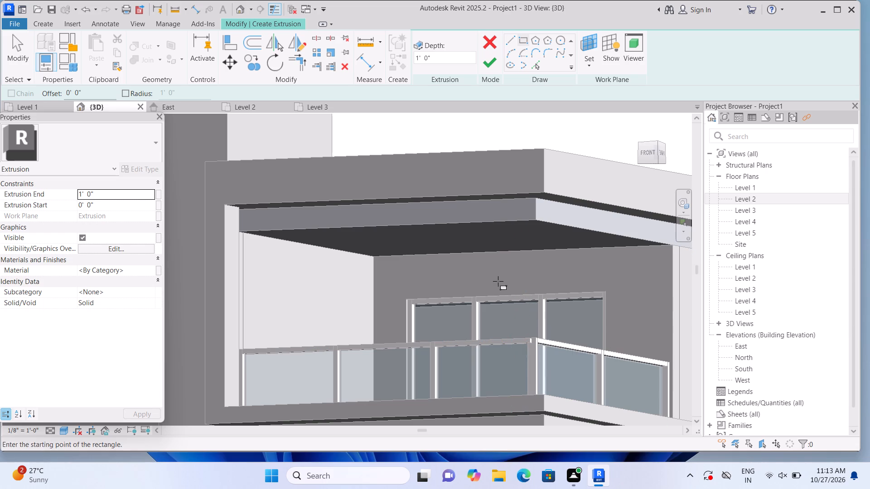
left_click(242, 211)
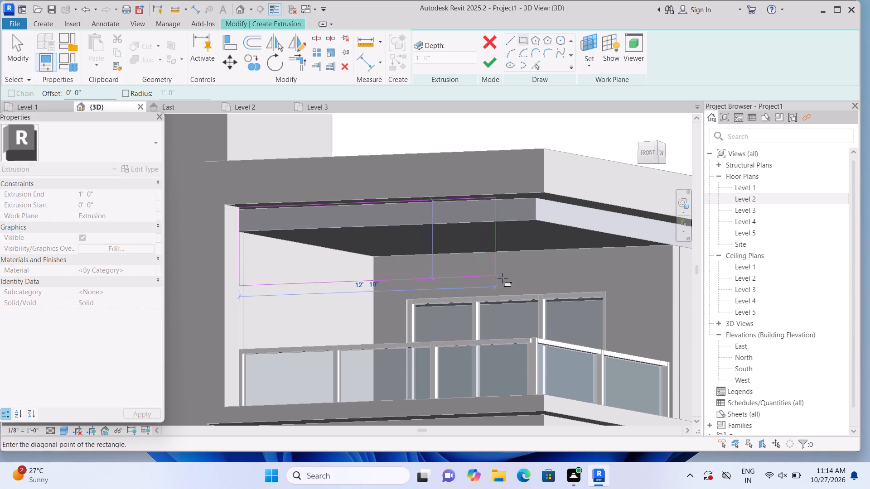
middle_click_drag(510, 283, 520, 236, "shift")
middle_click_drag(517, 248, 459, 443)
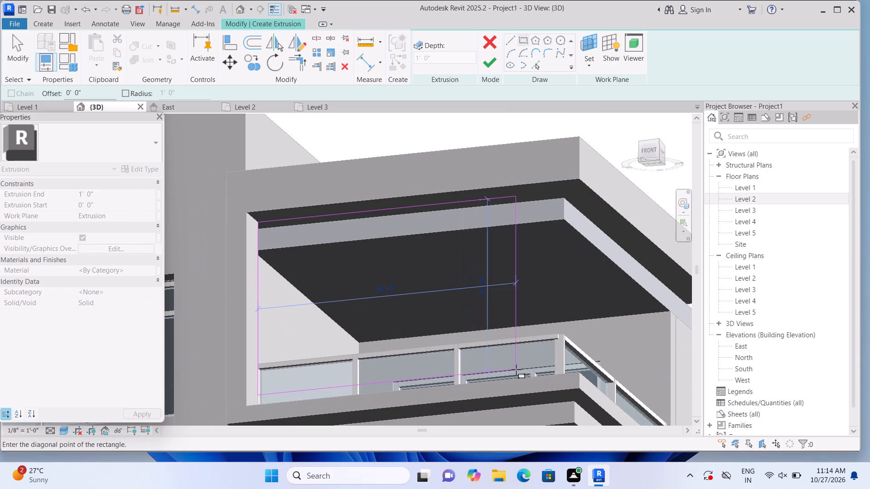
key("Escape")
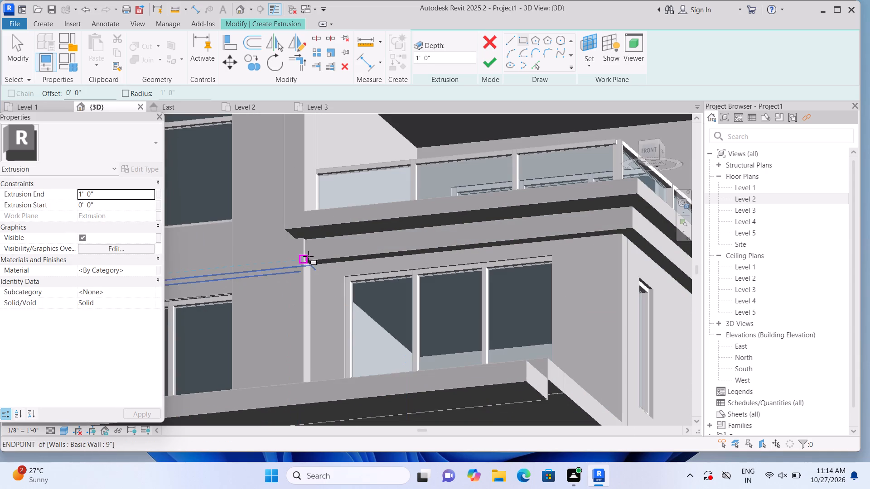
Extrude a rectangle about 16' 2" by 8' 11" across the balcony's front opening, from the post's inner upper corner to the slab's front corner.
middle_click_drag(310, 264, 230, 461)
scroll(259, 251, "up", 3)
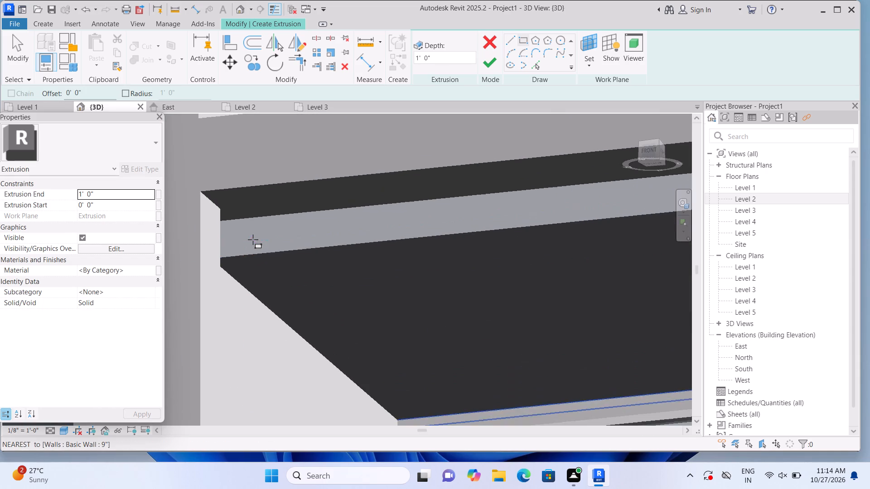
scroll(253, 240, "up", 6)
scroll(219, 212, "up", 3)
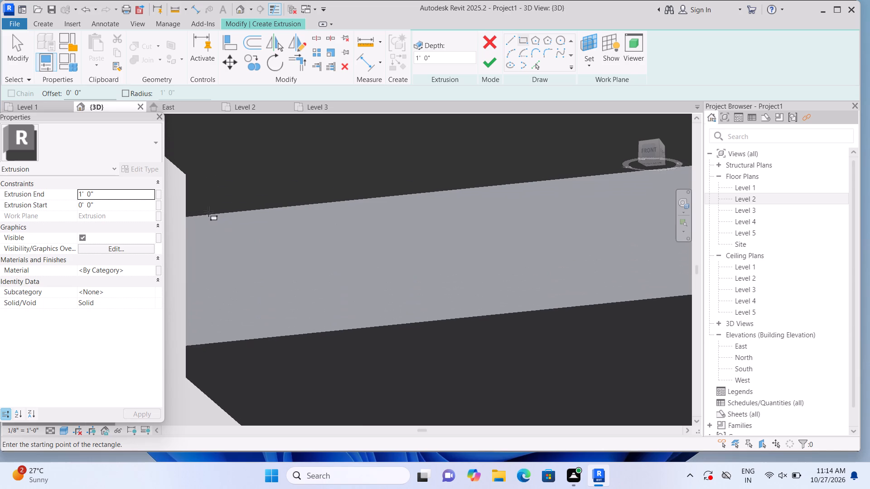
scroll(208, 211, "up", 3)
left_click(183, 216)
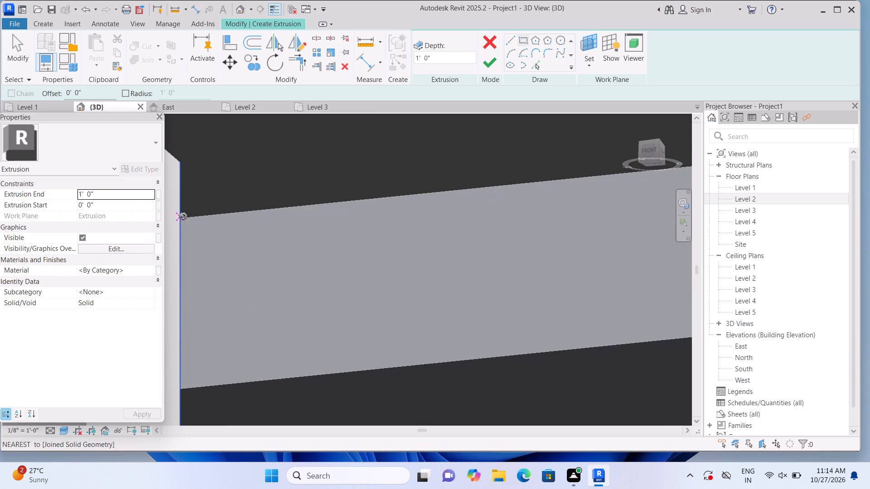
middle_click_drag(358, 306, 343, 255)
scroll(344, 255, "down", 5)
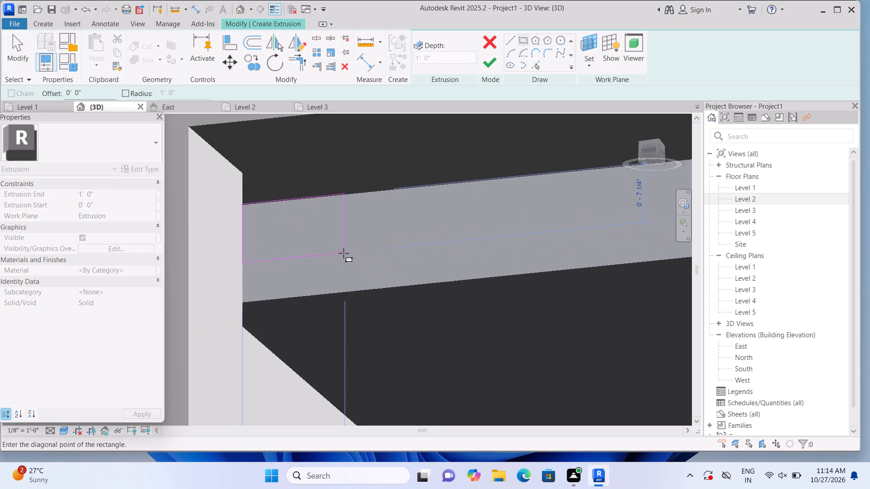
scroll(343, 253, "down", 6)
middle_click_drag(430, 269, 333, 245)
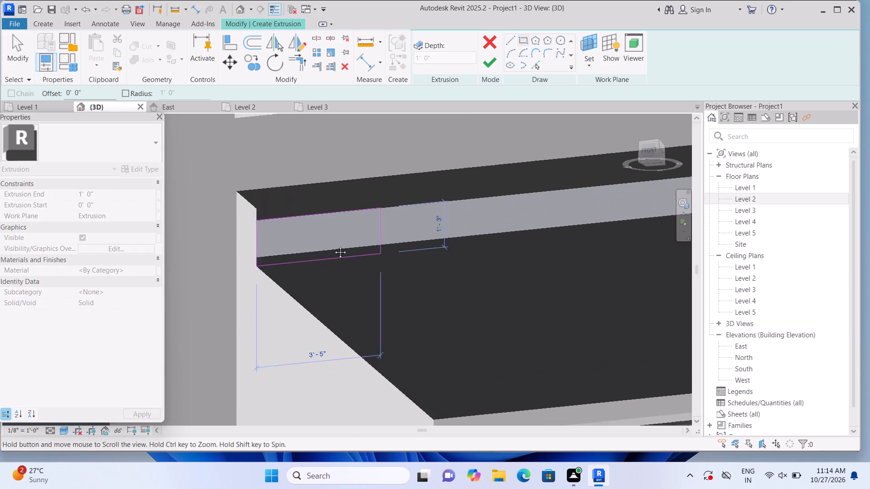
middle_click_drag(333, 245, 294, 235)
middle_click(294, 235)
scroll(295, 237, "down", 4)
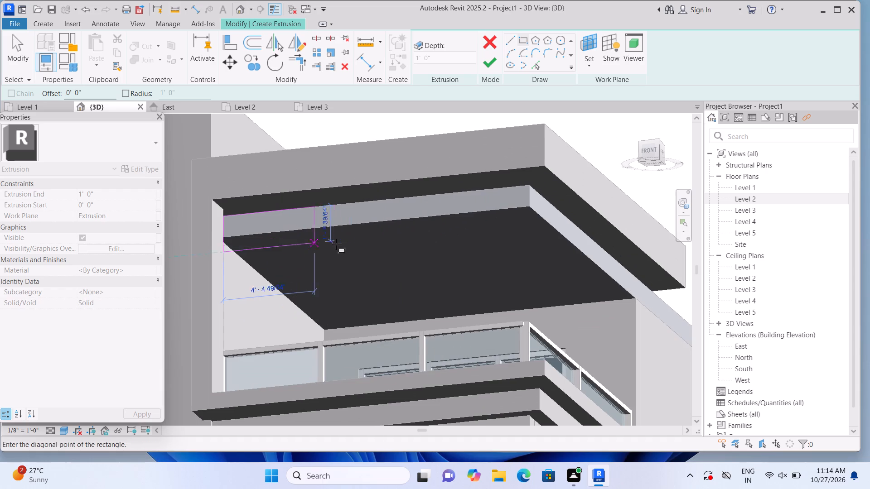
middle_click(522, 365, "shift")
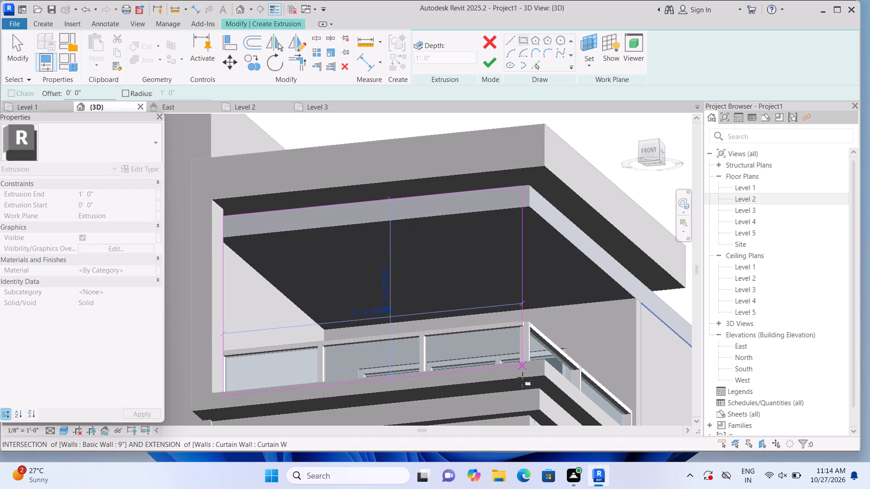
middle_click(521, 395, "shift")
middle_click_drag(519, 363, 520, 399, "shift")
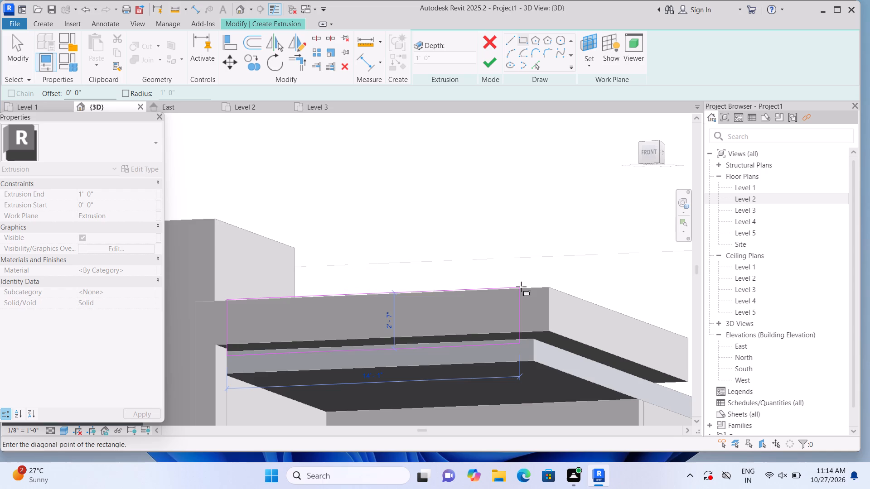
scroll(521, 287, "down", 6)
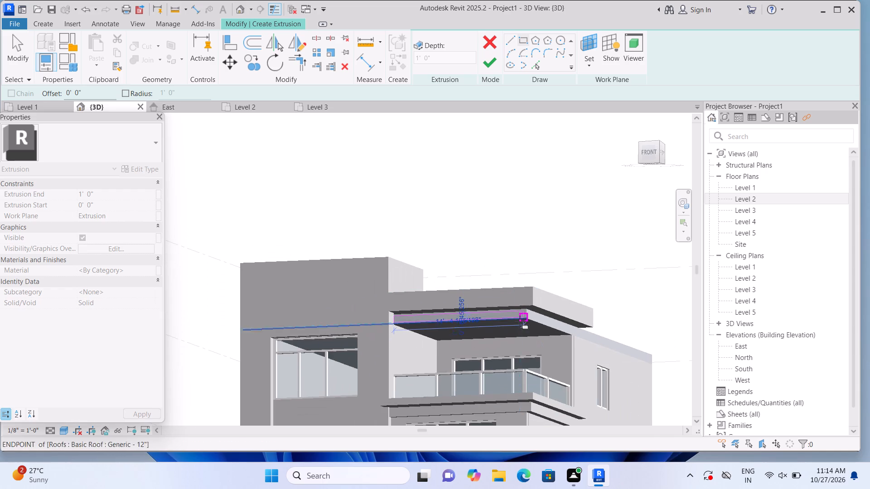
middle_click_drag(515, 234, 515, 212)
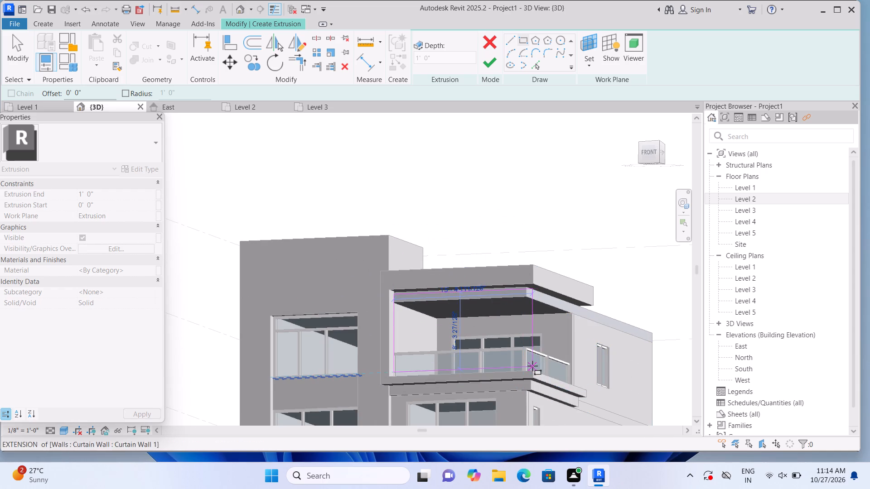
middle_click_drag(532, 366, 508, 237)
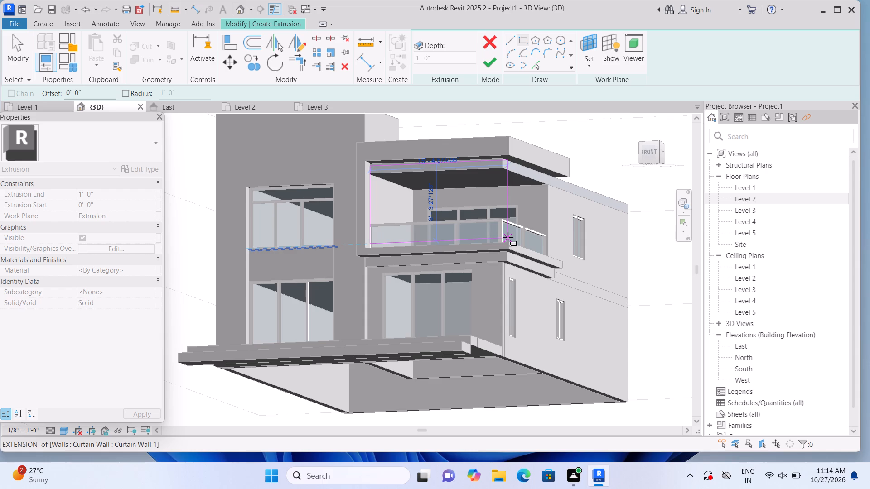
middle_click_drag(508, 237, 505, 262, "shift")
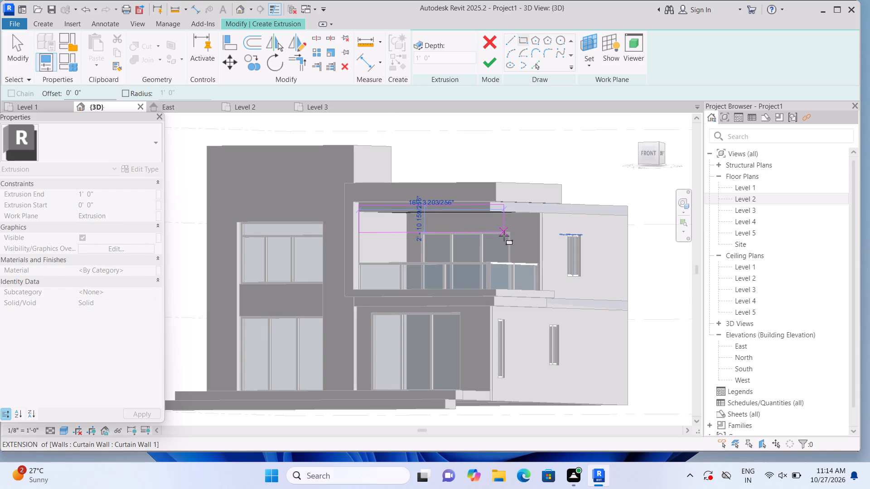
middle_click_drag(504, 236, 503, 293, "shift")
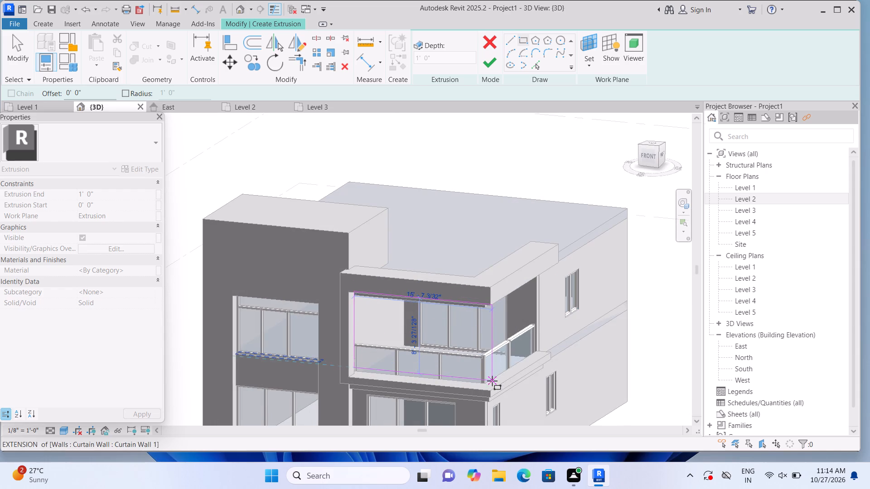
scroll(494, 385, "up", 4)
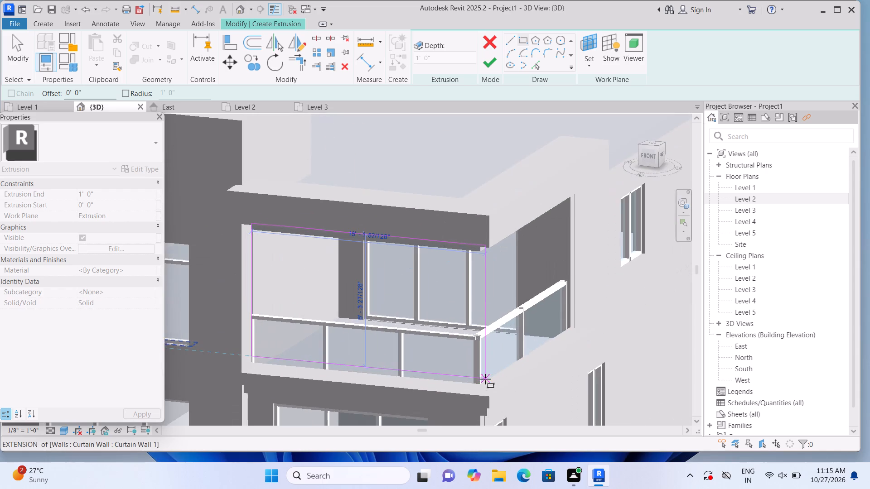
scroll(484, 384, "up", 2)
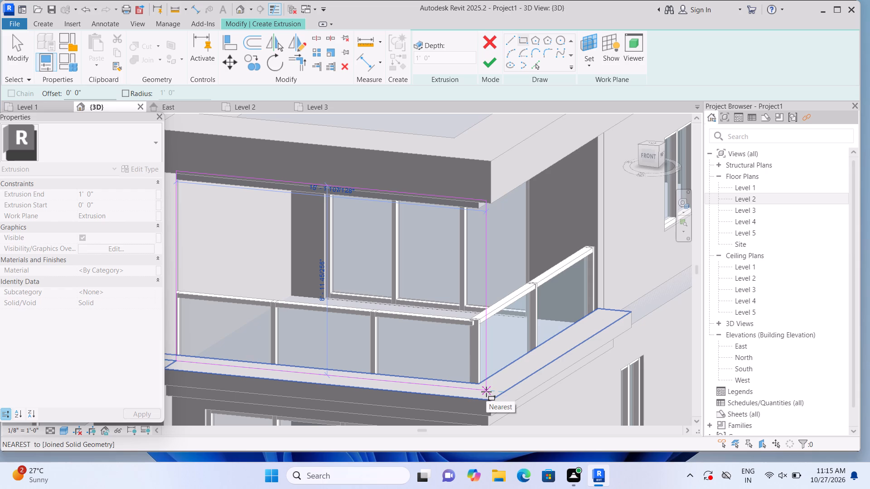
left_click(486, 392)
scroll(488, 387, "up", 1)
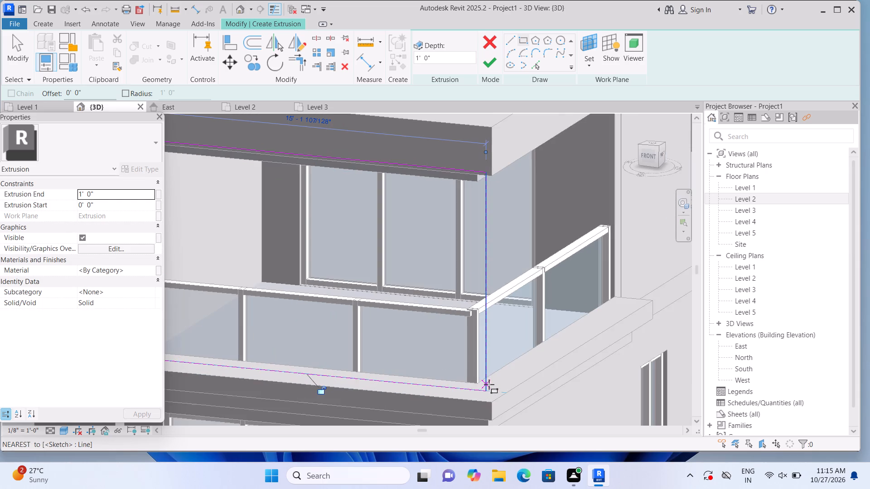
scroll(489, 384, "down", 3)
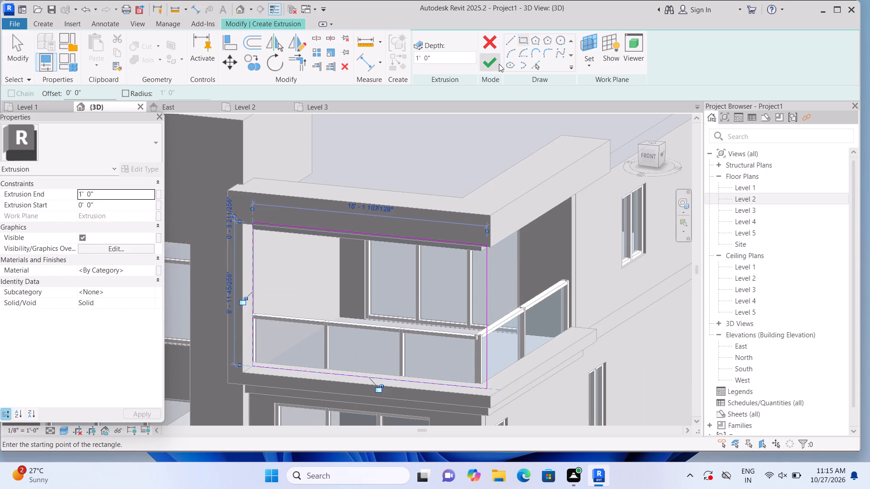
left_click(497, 63)
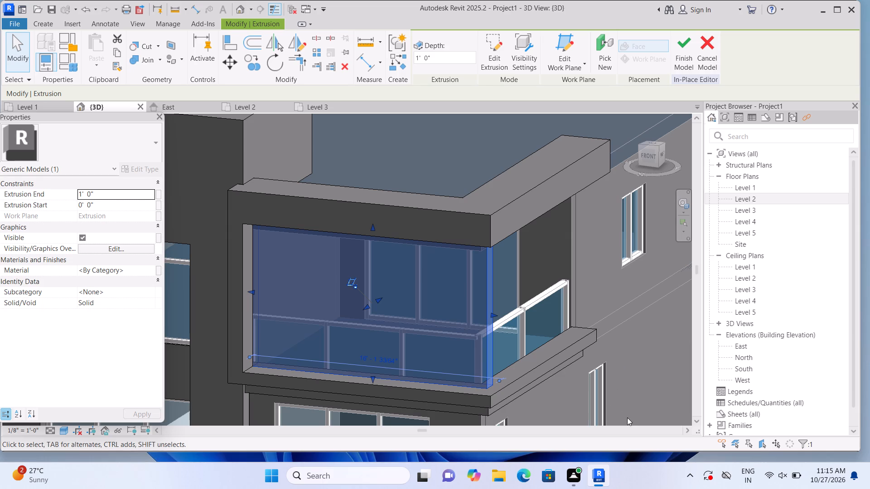
Raise the top edge of the balcony panel extrusion to the underside of the fascia above.
middle_click_drag(627, 417, 620, 339)
middle_click_drag(617, 423, 616, 386, "shift")
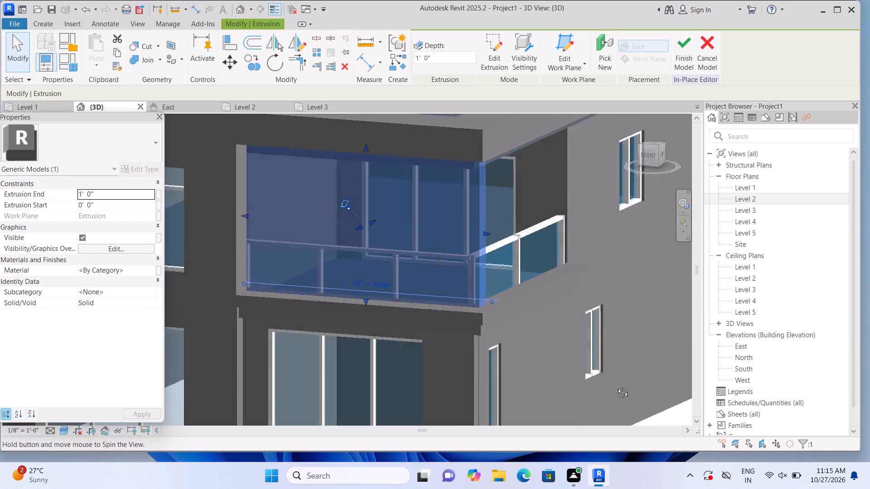
middle_click_drag(616, 386, 614, 356, "shift")
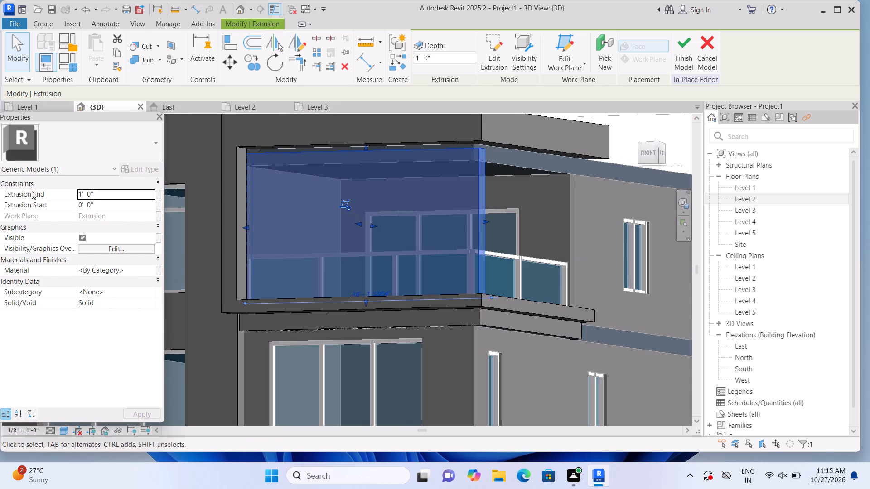
left_click(364, 146)
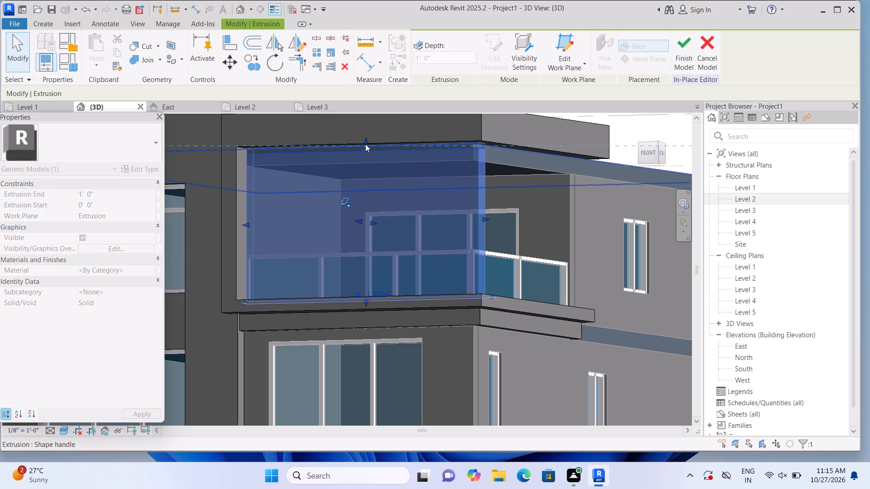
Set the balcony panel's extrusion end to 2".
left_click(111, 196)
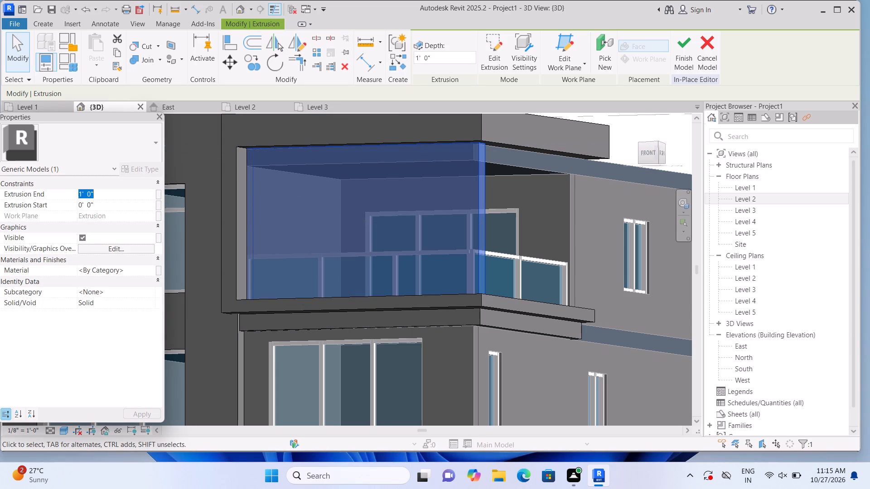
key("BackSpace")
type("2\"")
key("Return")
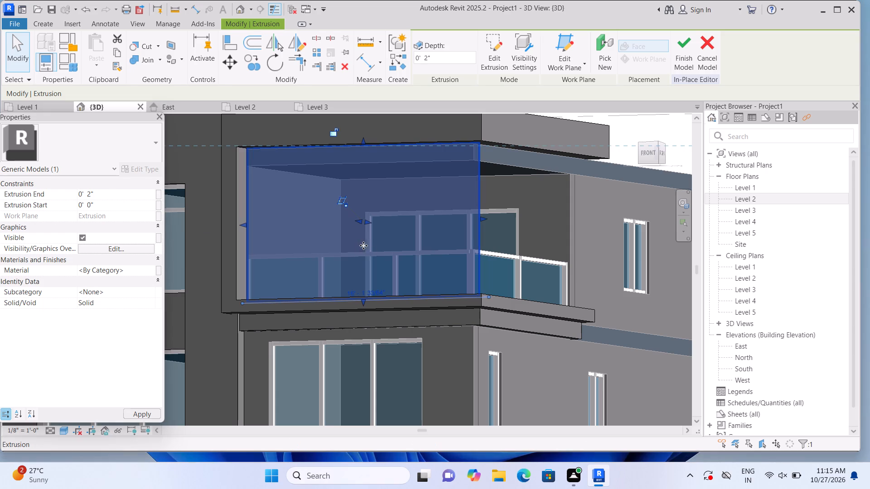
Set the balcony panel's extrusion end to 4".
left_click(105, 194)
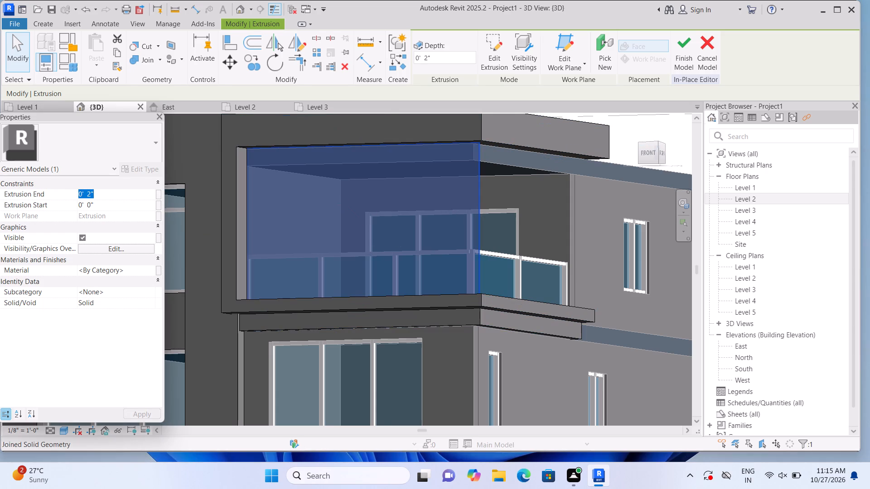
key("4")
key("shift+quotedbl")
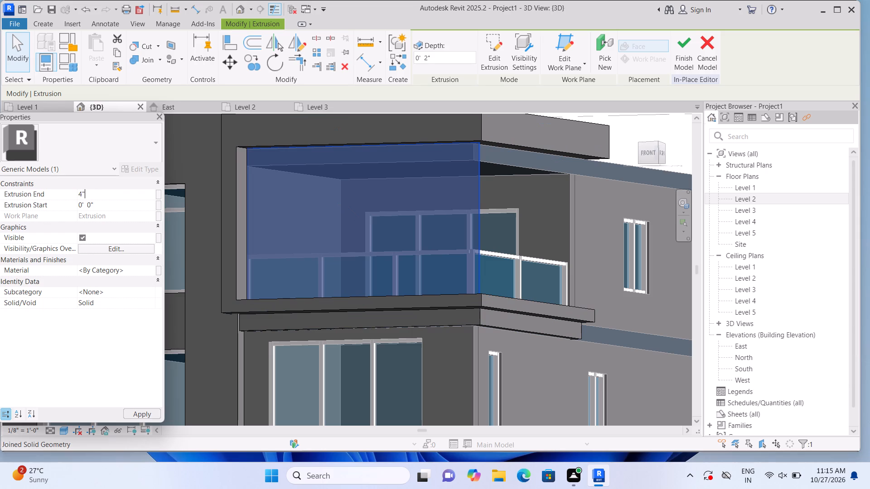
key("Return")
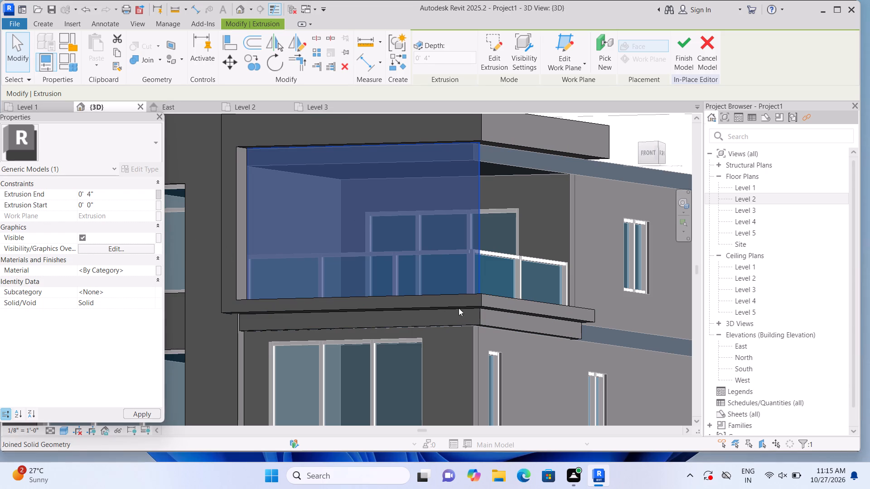
Set the balcony panel's extrusion end to 9" and deselect the panel.
left_click(133, 194)
key("BackSpace")
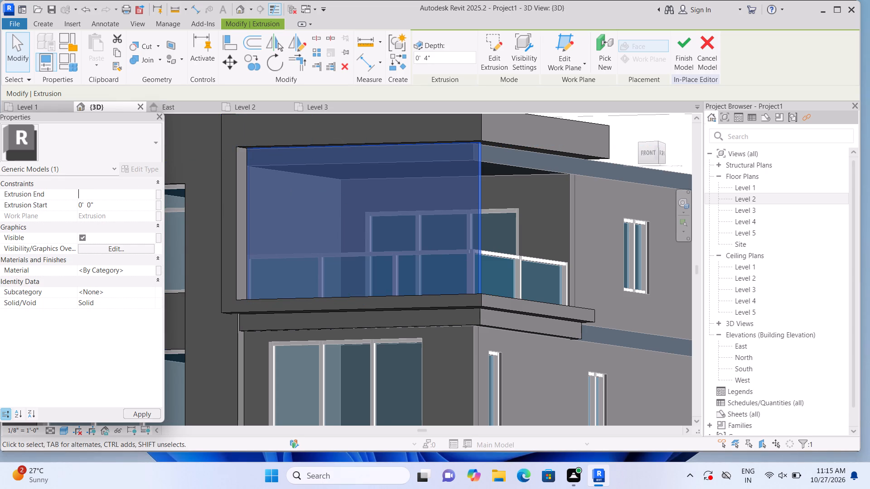
type("9\"")
key("Return")
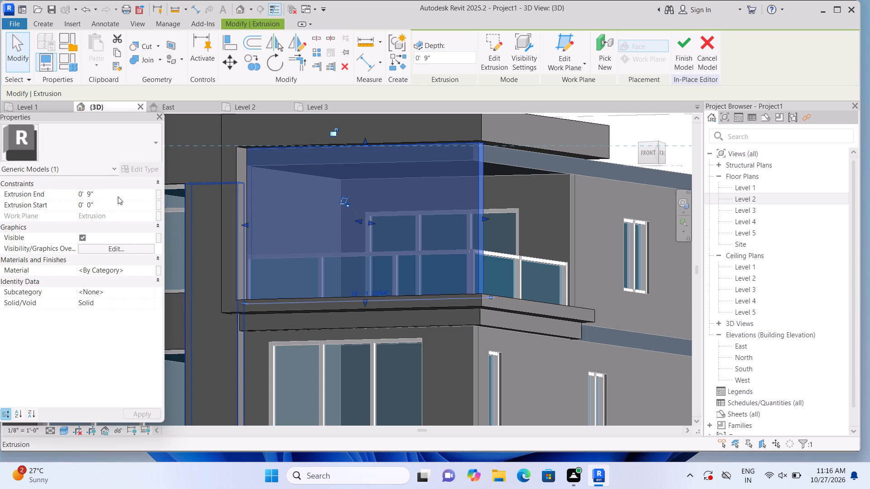
left_click(658, 120)
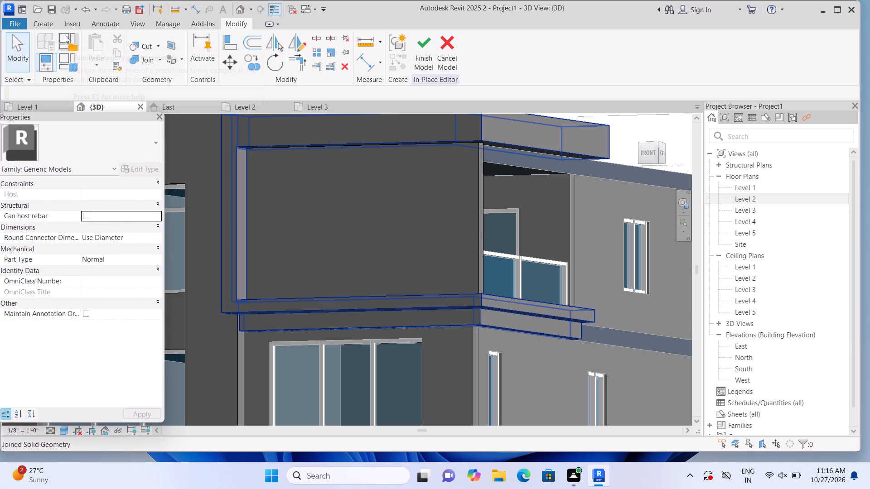
Start a void extrusion with its work plane set on the front face of the balcony panel.
left_click(52, 25)
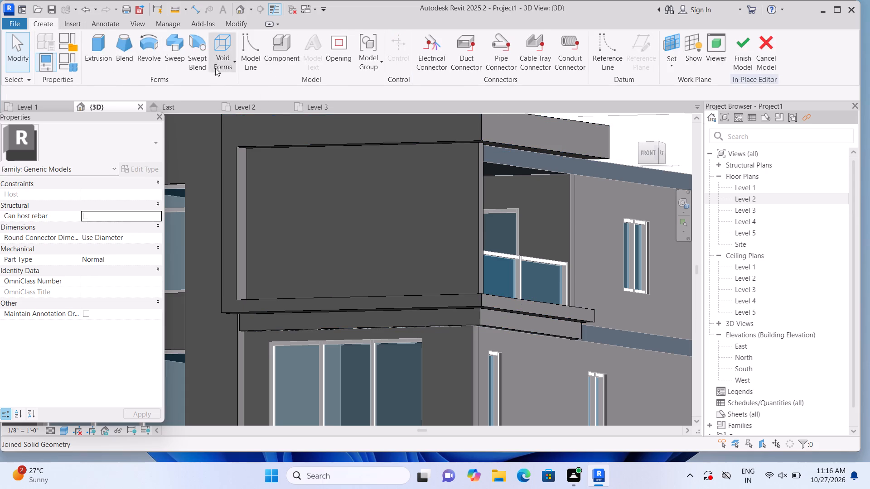
left_click(235, 64)
left_click(236, 86)
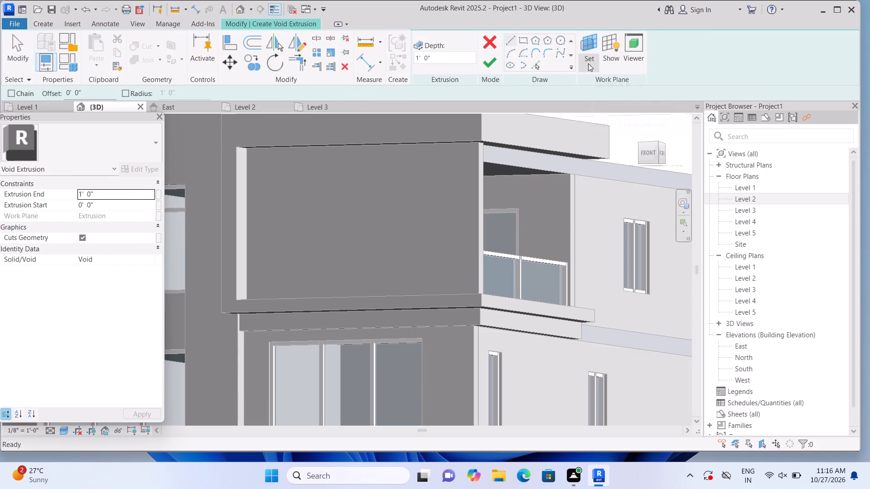
left_click(588, 63)
left_click(599, 105)
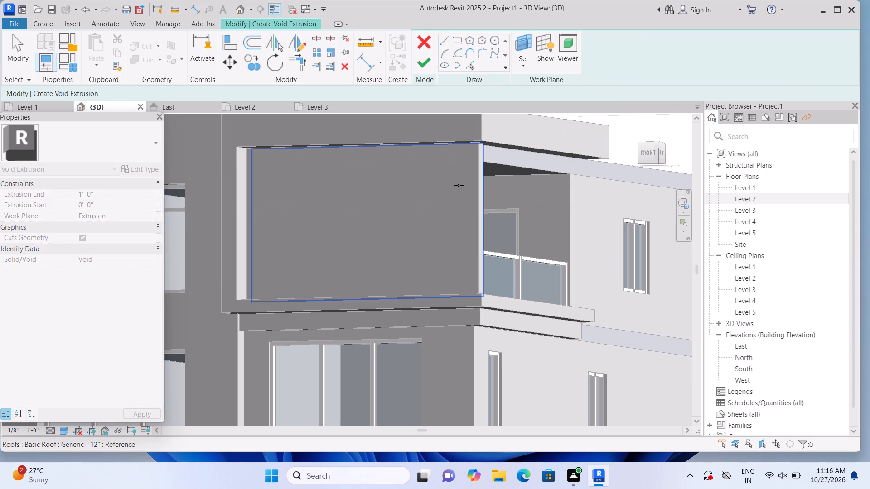
left_click(459, 185)
Sketch a rectangle about 13'-4" by 7'-6" with a 2" offset inside the balcony panel's front face and finish the void.
left_click(521, 42)
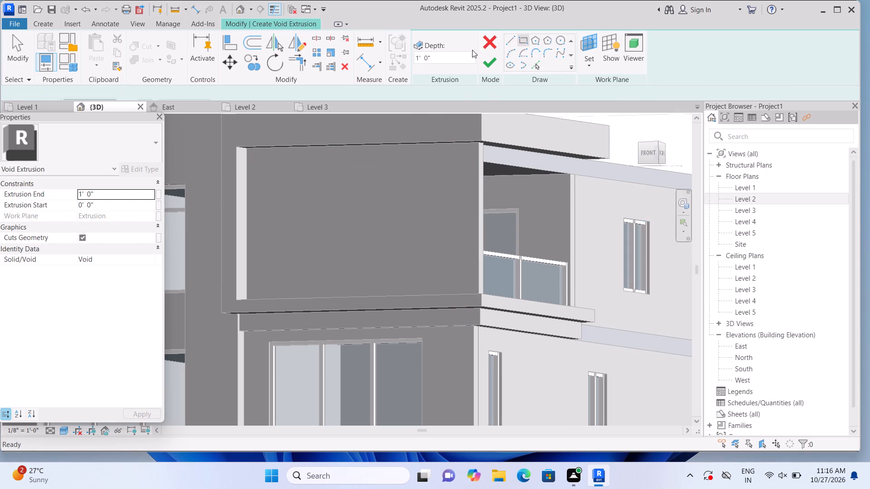
left_click(87, 90)
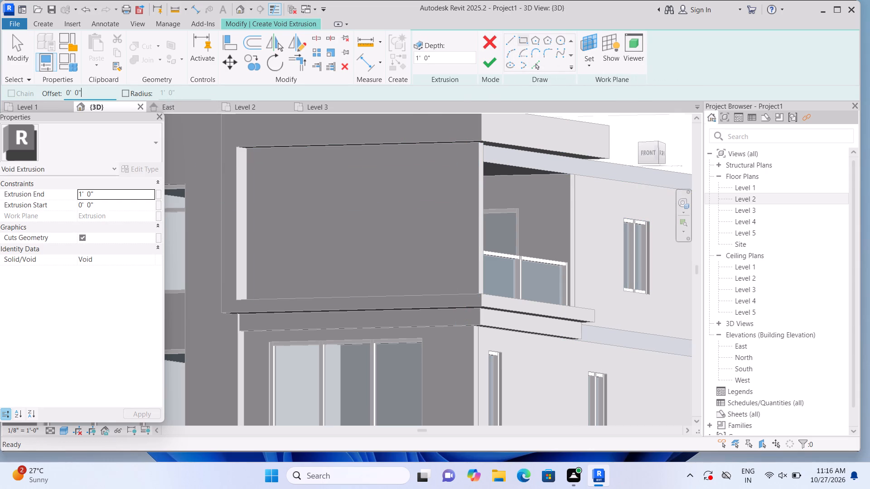
key("BackSpace")
key("BackSpace")
key("BackSpace")
key("BackSpace")
key("BackSpace")
key("BackSpace")
key("BackSpace")
key("BackSpace")
key("BackSpace")
key("BackSpace")
type("2\"")
key("Return")
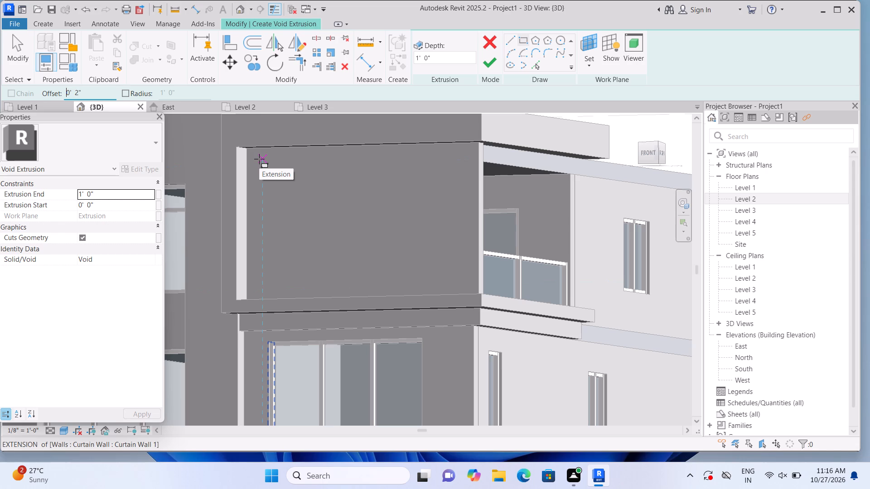
left_click(259, 159)
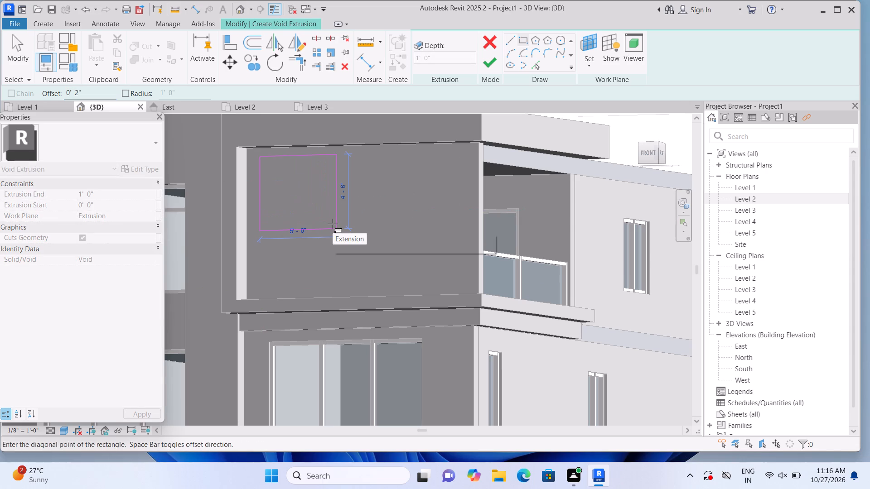
key("Escape")
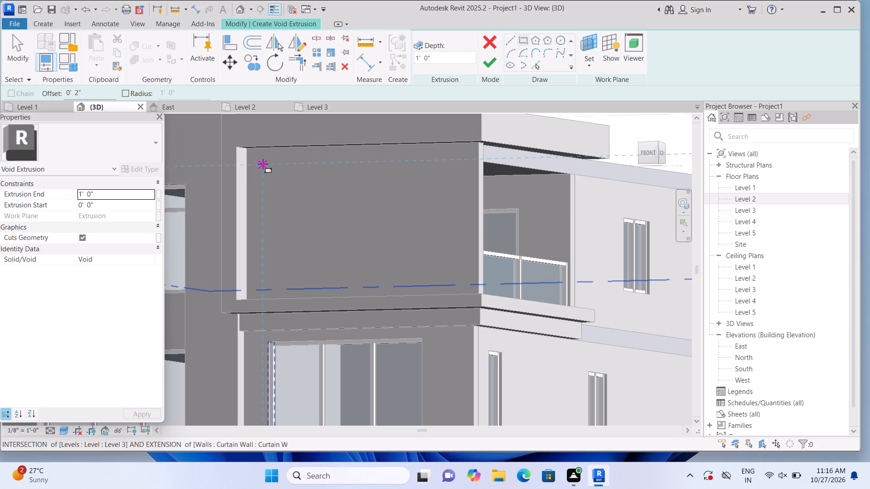
left_click(263, 163)
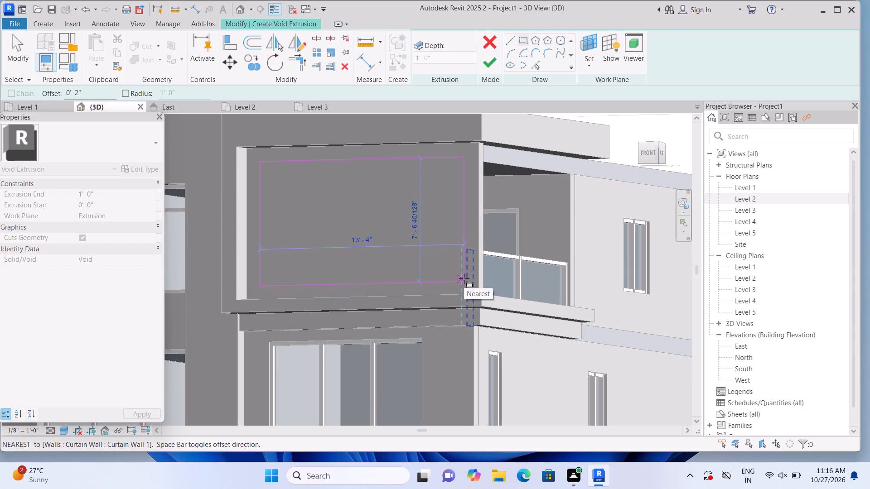
left_click(464, 278)
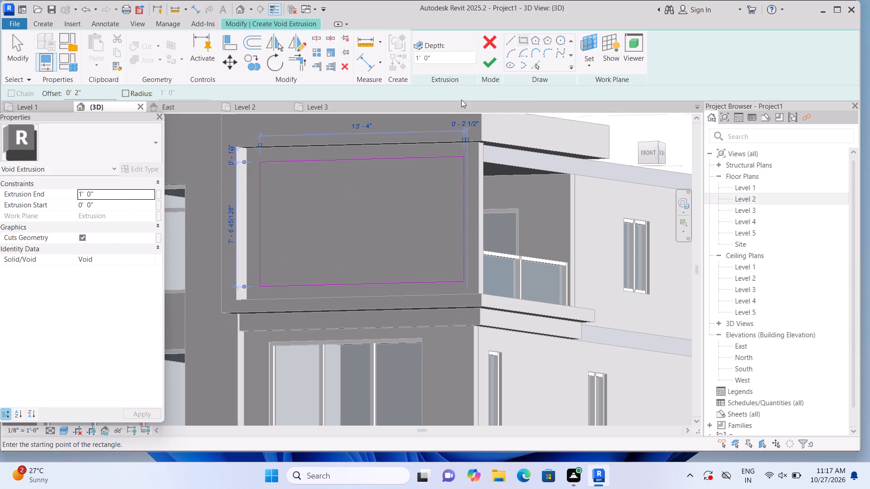
left_click(493, 63)
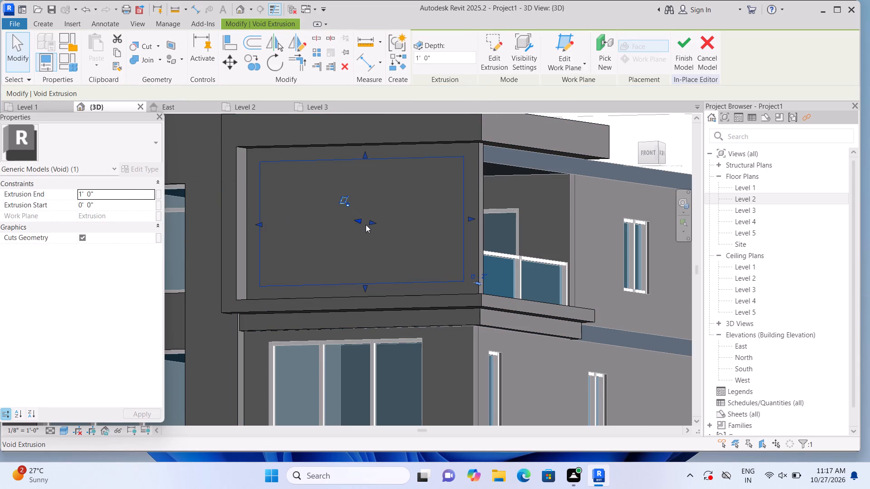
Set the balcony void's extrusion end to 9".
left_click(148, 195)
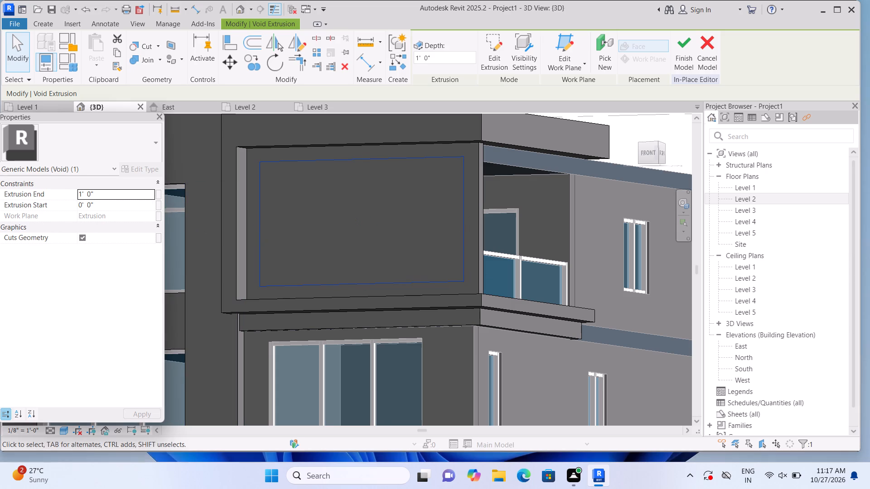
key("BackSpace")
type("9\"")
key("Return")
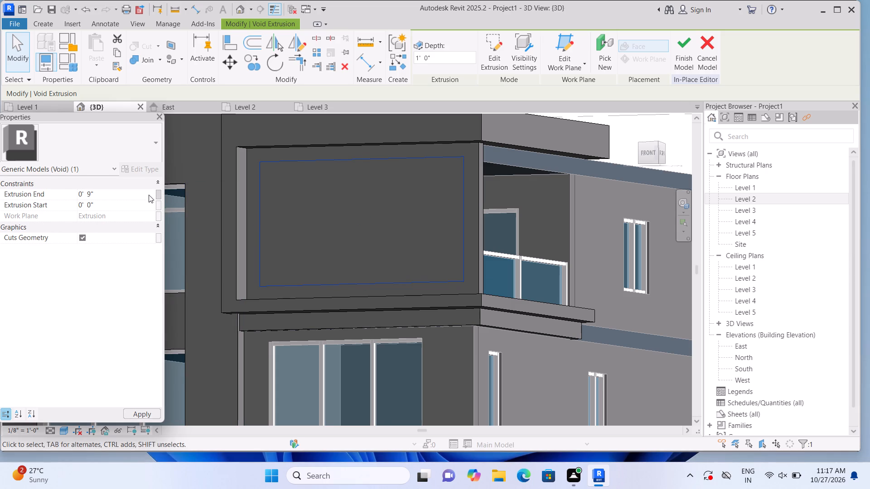
Set the balcony void's extrusion end to 4' and deselect it to cut the panel.
scroll(244, 213, "down", 2)
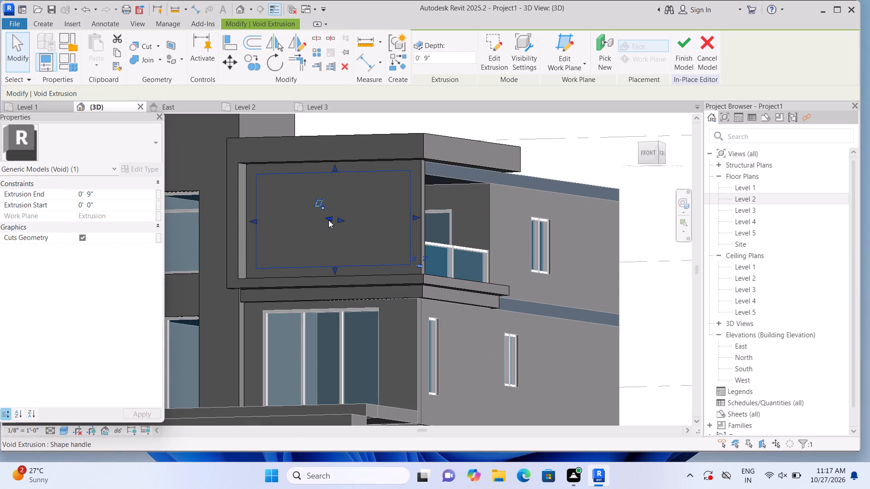
left_click(129, 195)
key("BackSpace")
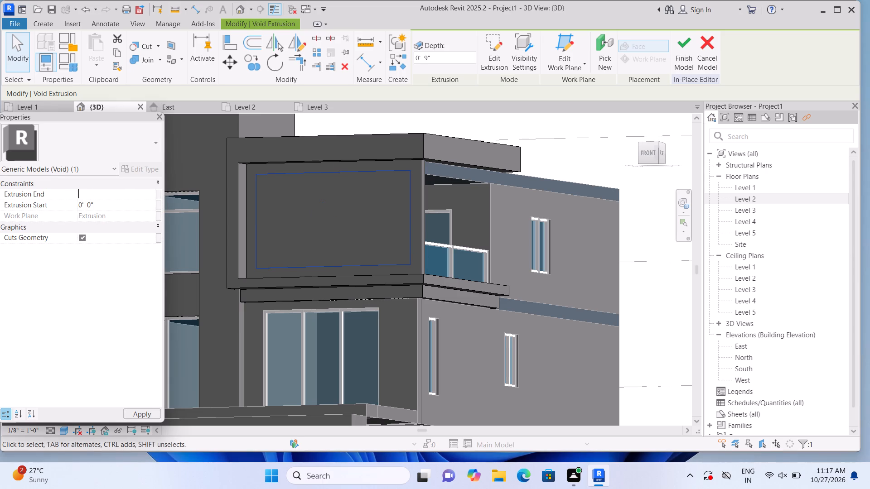
type("4'")
key("Return")
left_click(614, 145)
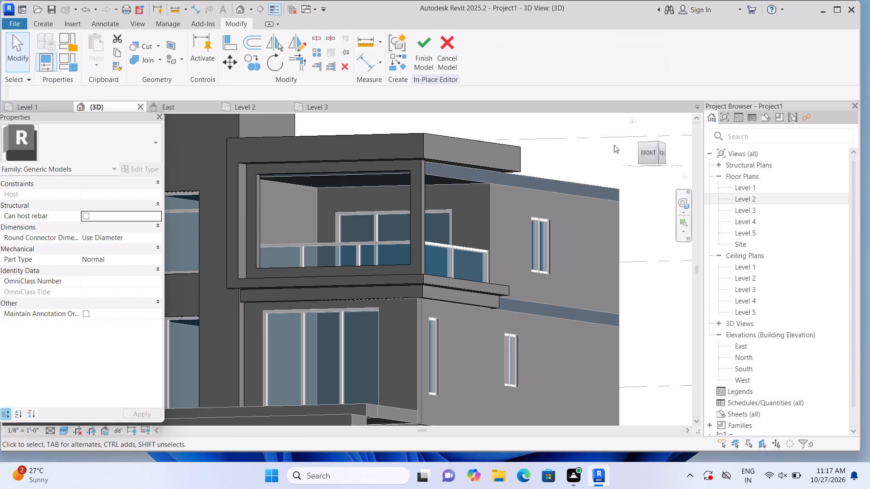
Examine the cut balcony panel and the surrounding house exterior from the front, side, underside and home view.
scroll(588, 180, "down", 2)
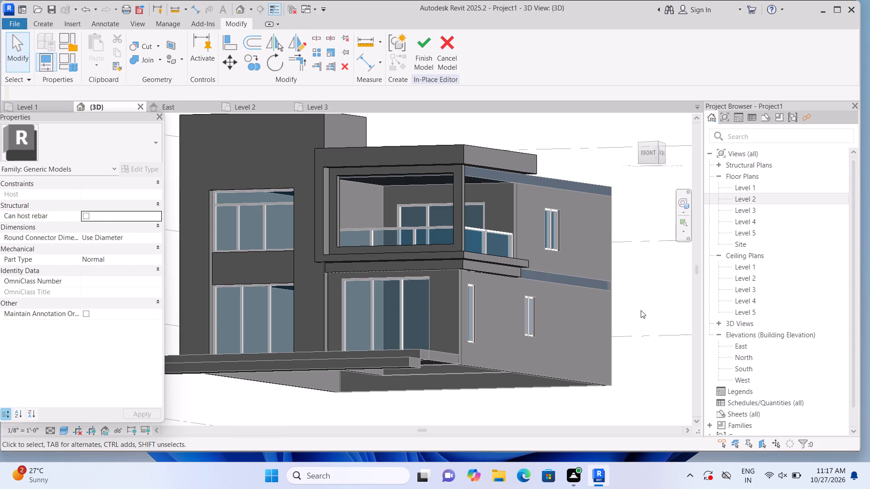
middle_click_drag(627, 310, 633, 366, "shift")
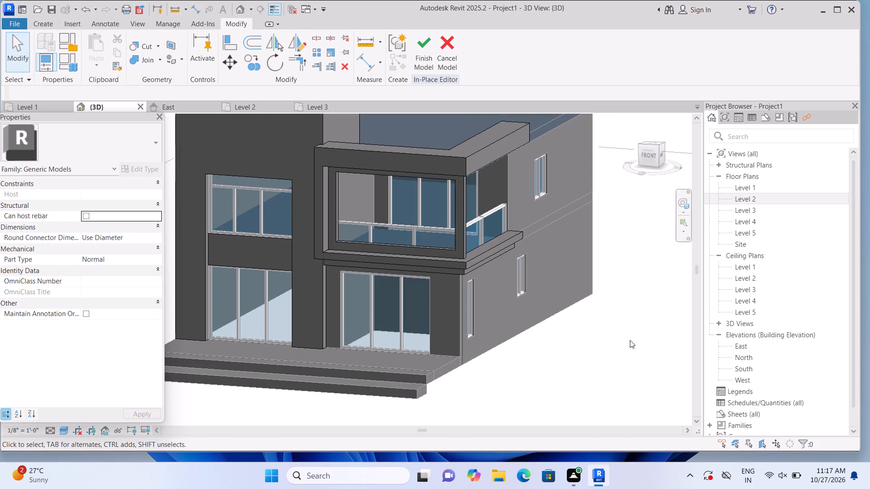
scroll(630, 340, "down", 1)
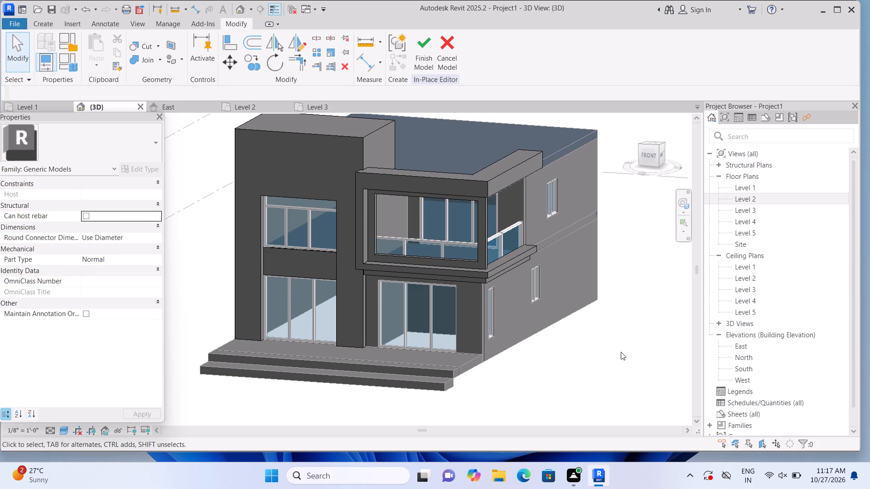
middle_click_drag(616, 351, 556, 315, "shift")
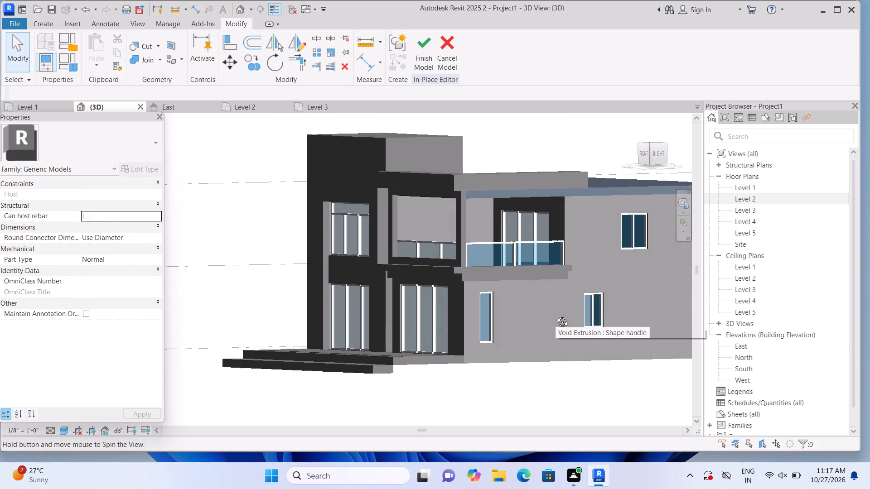
middle_click_drag(556, 315, 586, 200, "shift")
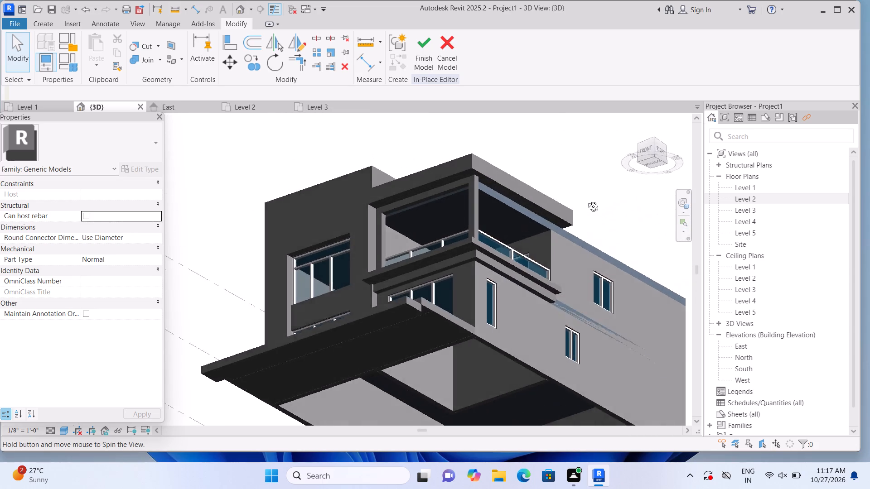
middle_click_drag(586, 200, 604, 143, "shift")
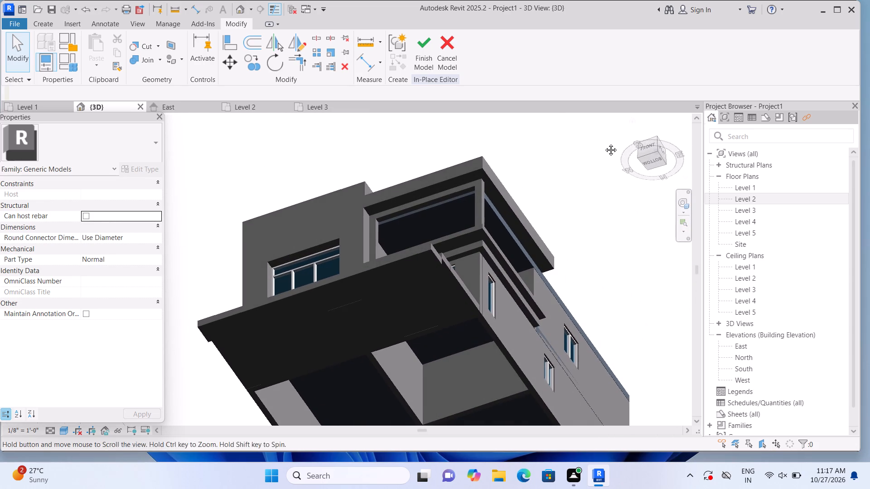
middle_click_drag(604, 143, 594, 149, "shift")
scroll(430, 183, "up", 1)
scroll(476, 196, "up", 4)
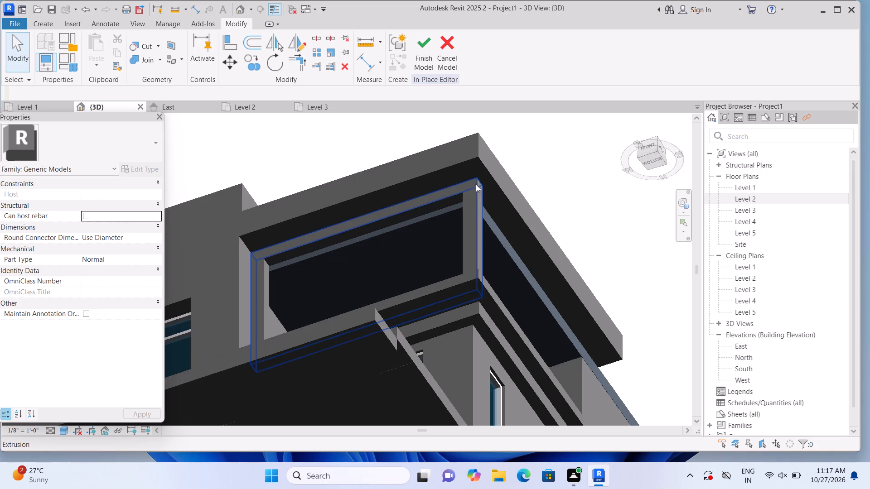
middle_click_drag(561, 156, 556, 317, "shift")
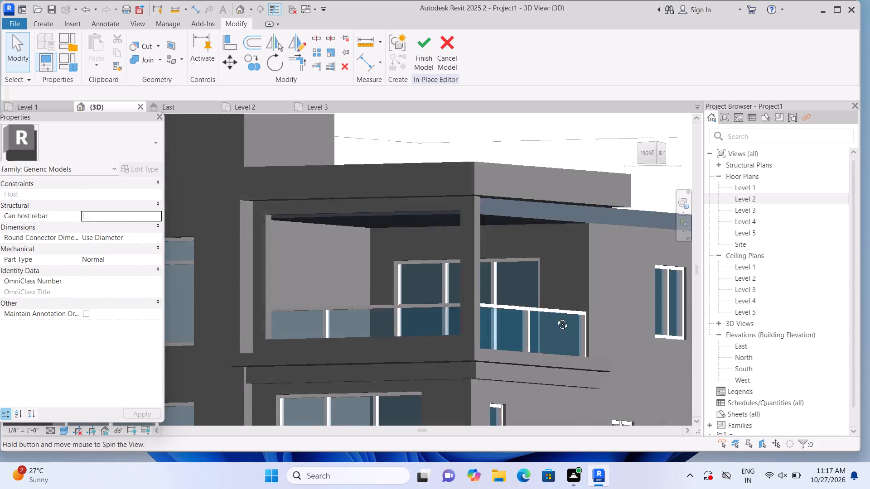
middle_click_drag(556, 317, 503, 379, "shift")
scroll(496, 370, "down", 2)
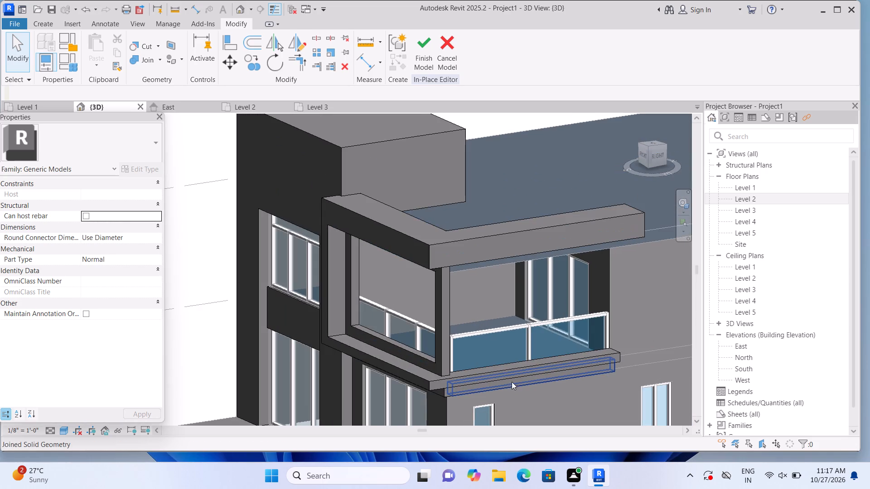
middle_click_drag(508, 379, 478, 292)
scroll(484, 316, "down", 1)
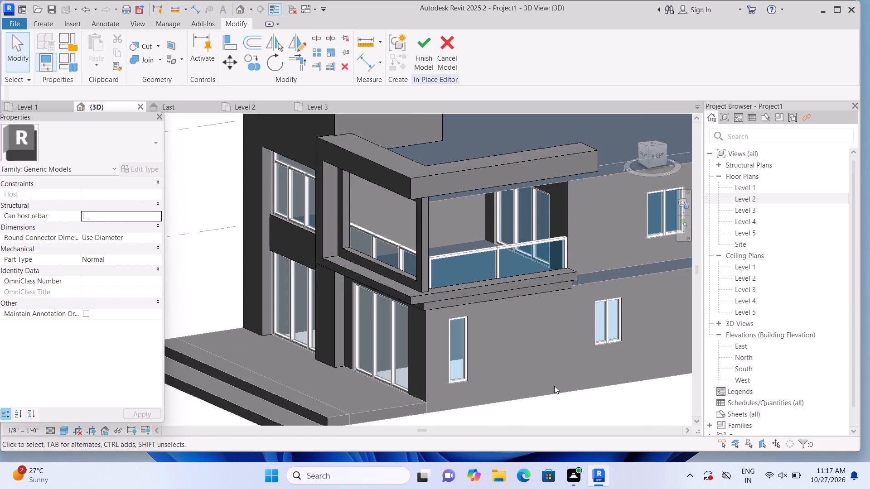
scroll(554, 386, "down", 2)
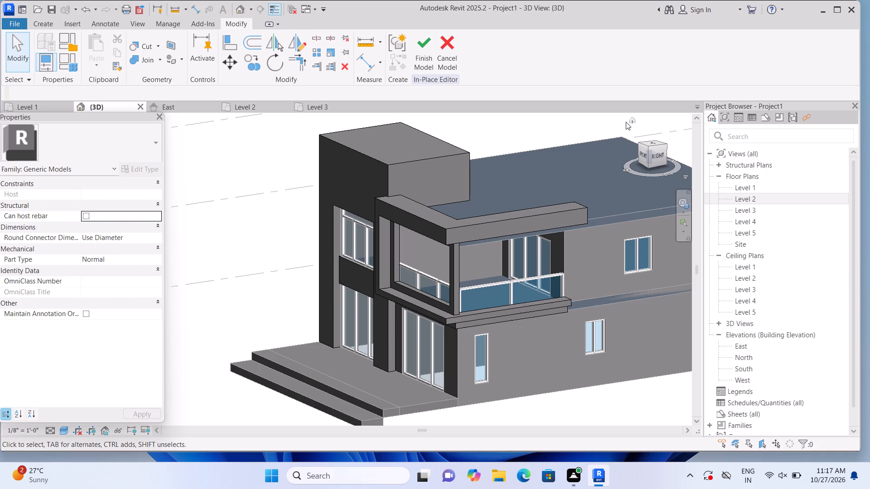
left_click(633, 119)
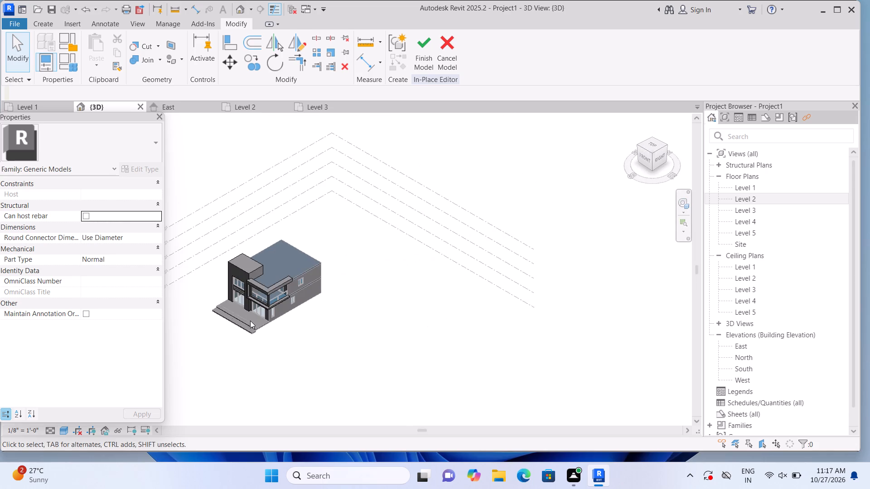
scroll(220, 311, "up", 9)
scroll(282, 310, "up", 2)
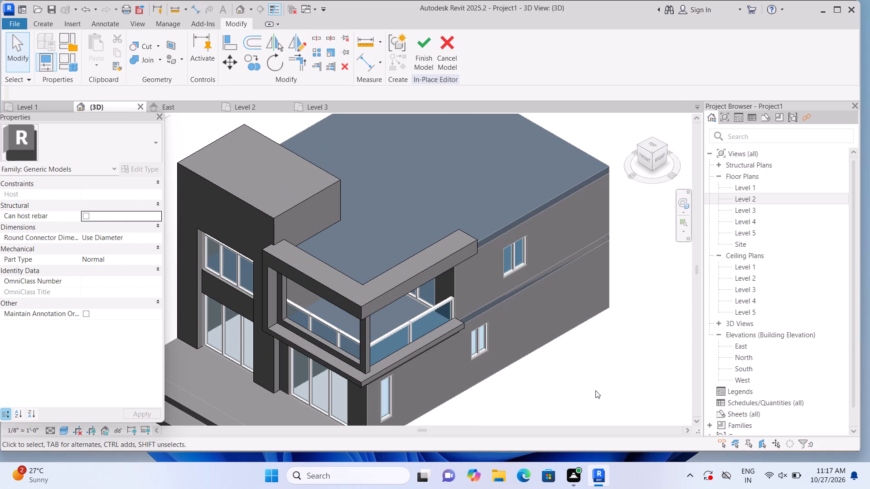
middle_click_drag(571, 383, 587, 285, "shift")
middle_click_drag(499, 411, 505, 334, "shift")
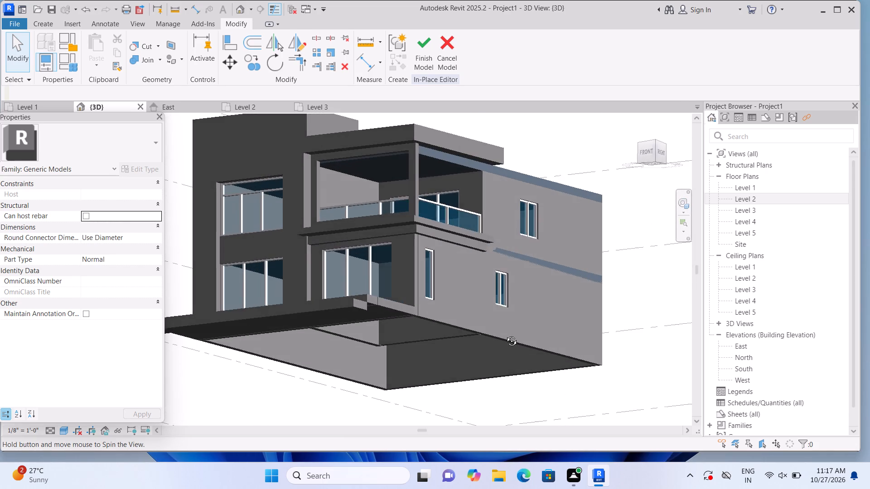
middle_click_drag(505, 334, 441, 413, "shift")
middle_click_drag(430, 390, 464, 424)
scroll(401, 305, "up", 1)
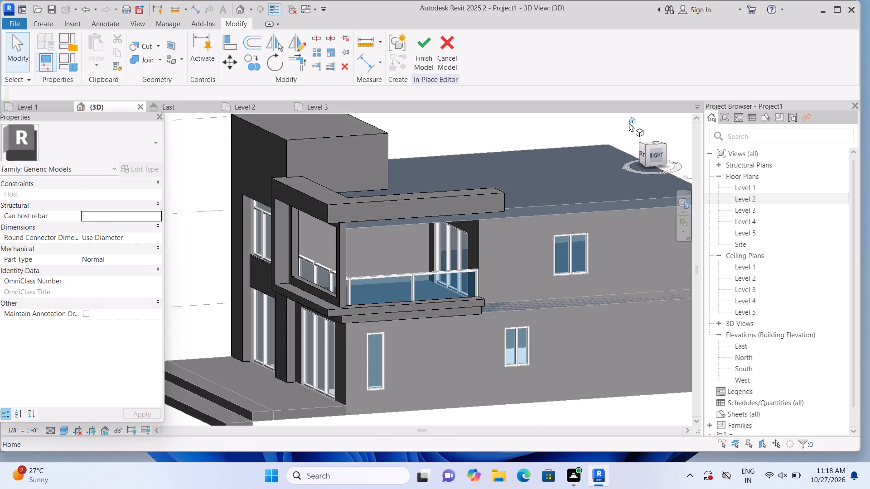
left_click(632, 119)
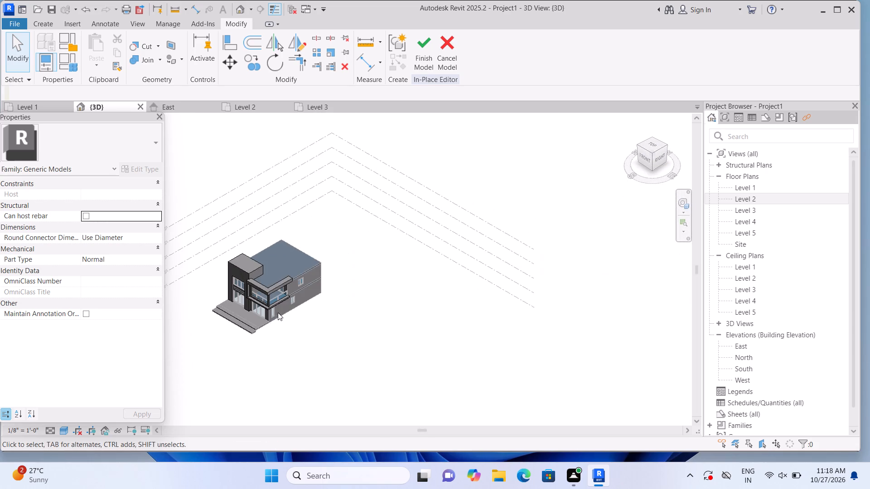
scroll(229, 307, "up", 8)
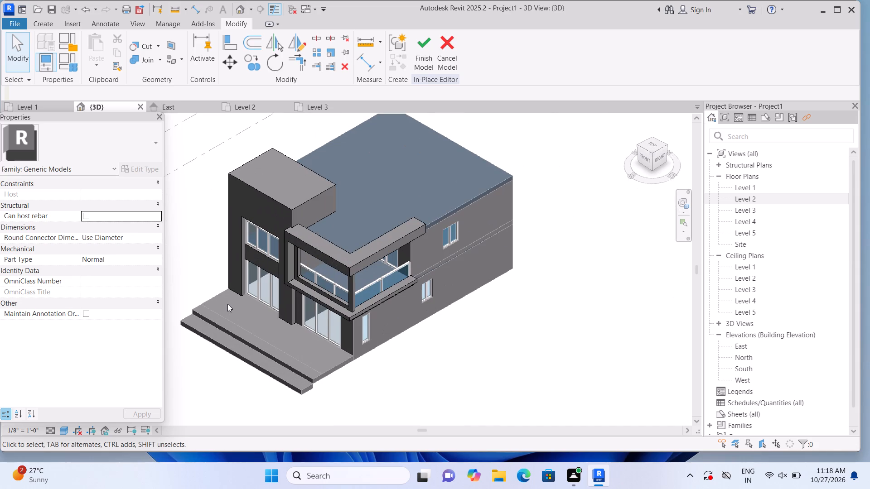
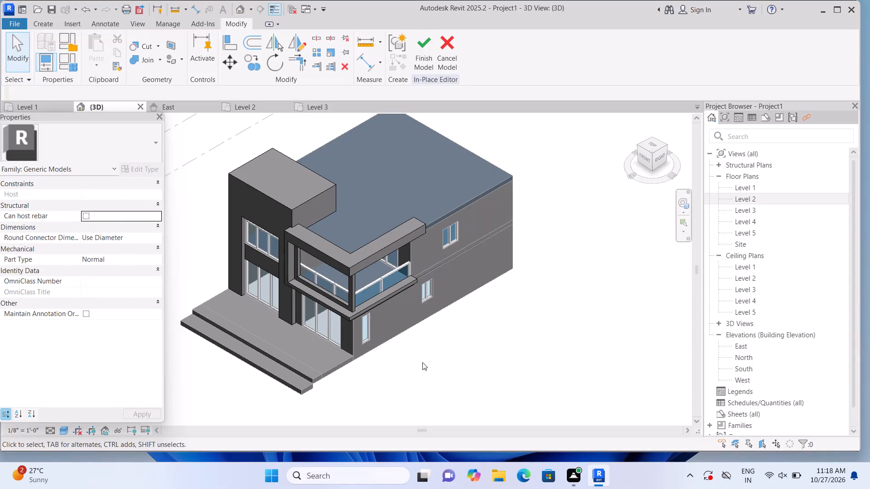
Examine the house exterior from the front corner, the underside and the balcony's open side.
middle_click_drag(430, 375, 430, 345, "shift")
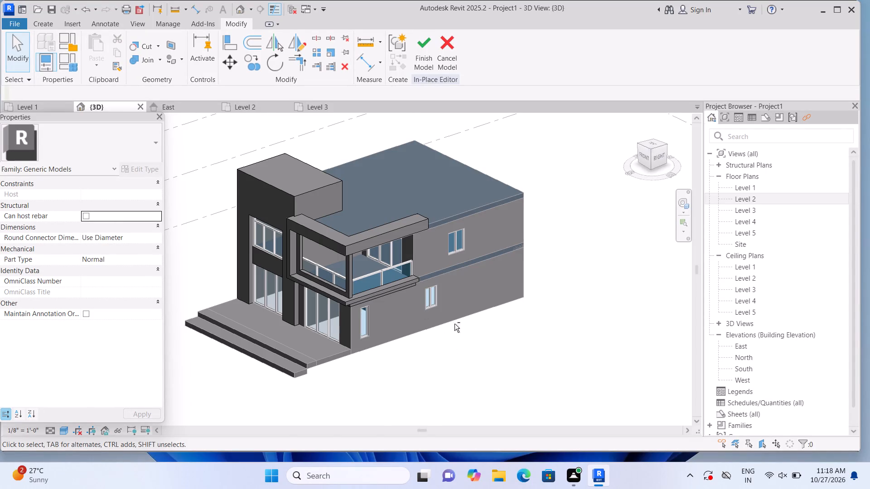
middle_click(477, 318)
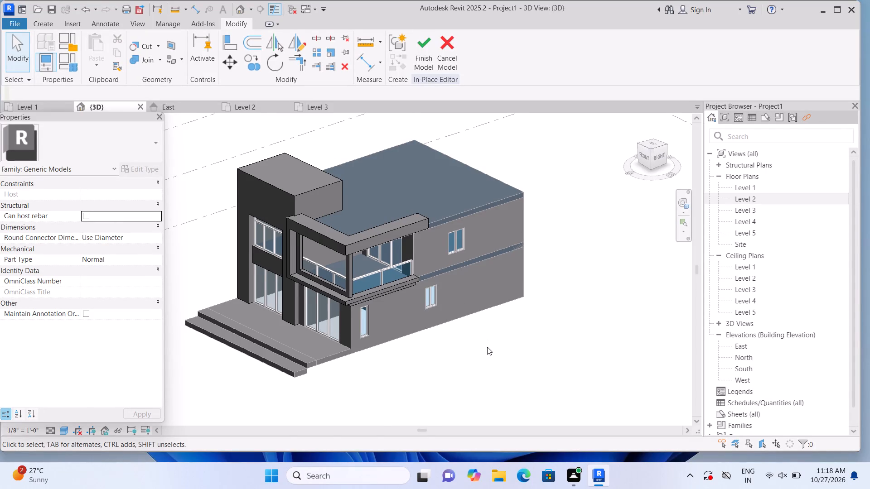
middle_click_drag(508, 401, 521, 244, "shift")
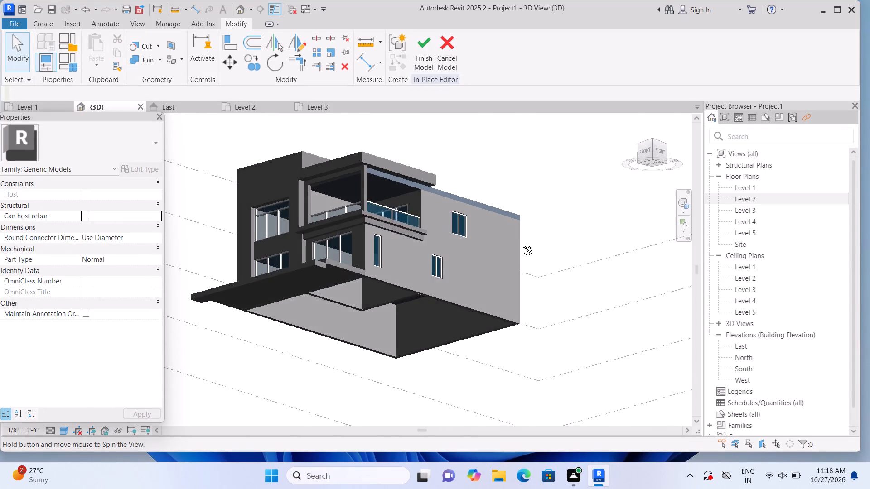
middle_click_drag(521, 244, 522, 240, "shift")
scroll(529, 203, "up", 1)
middle_click_drag(590, 309, 540, 348, "shift")
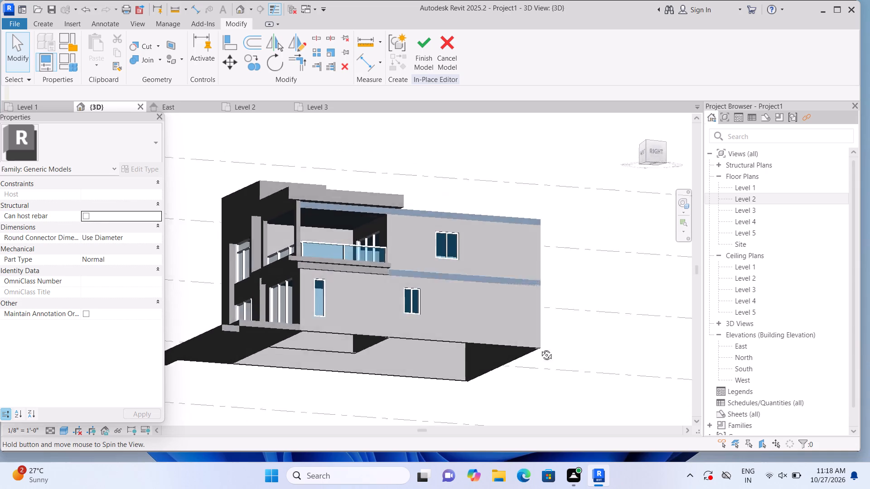
middle_click_drag(540, 348, 496, 338, "shift")
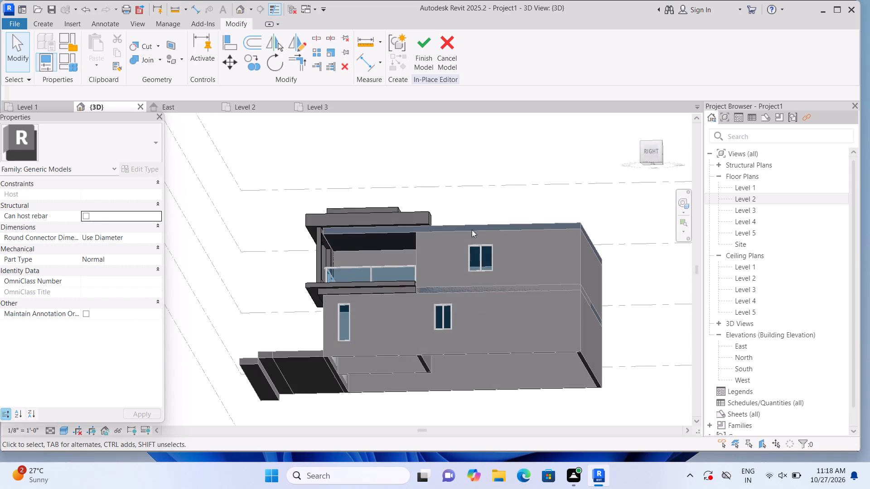
Start an in-place solid extrusion with its work plane on the roof's side face above the balcony.
scroll(468, 222, "up", 5)
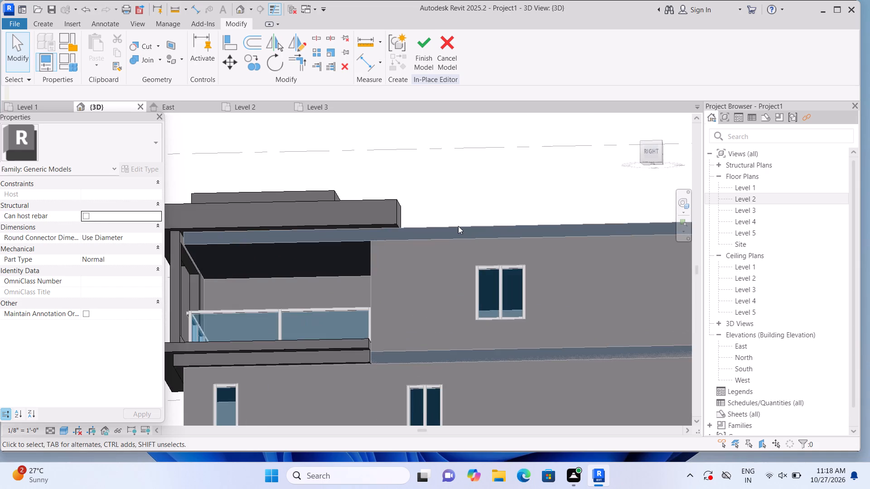
scroll(458, 226, "up", 1)
middle_click_drag(483, 234, 565, 231)
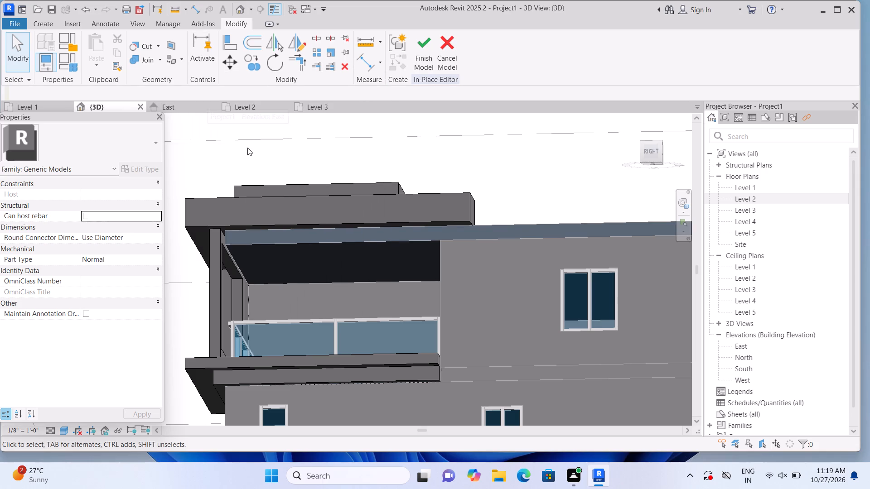
left_click(41, 28)
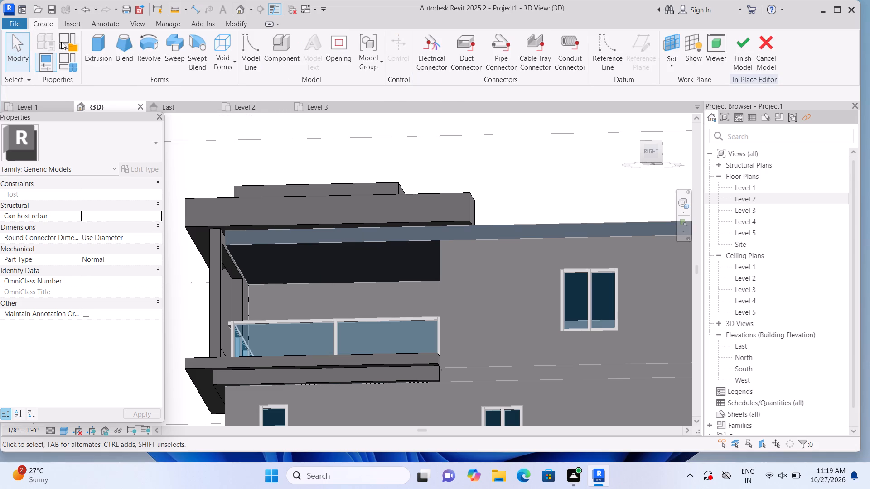
left_click(96, 54)
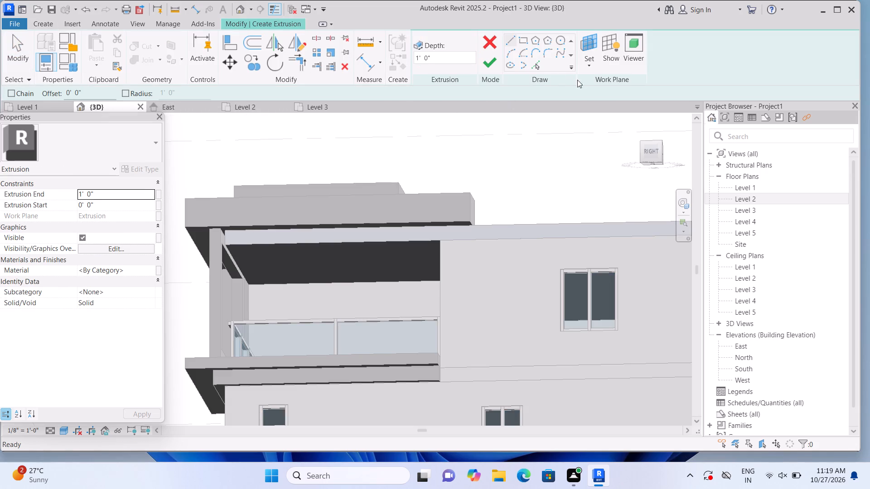
left_click(597, 67)
left_click(607, 103)
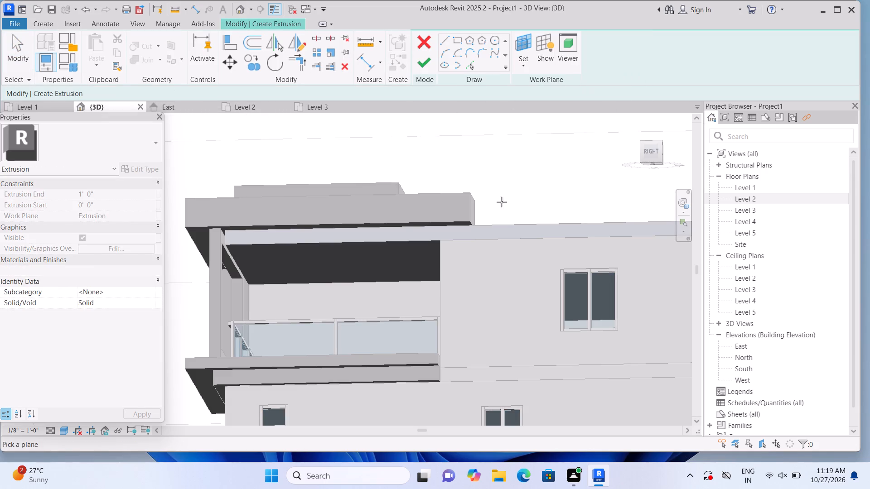
left_click(398, 235)
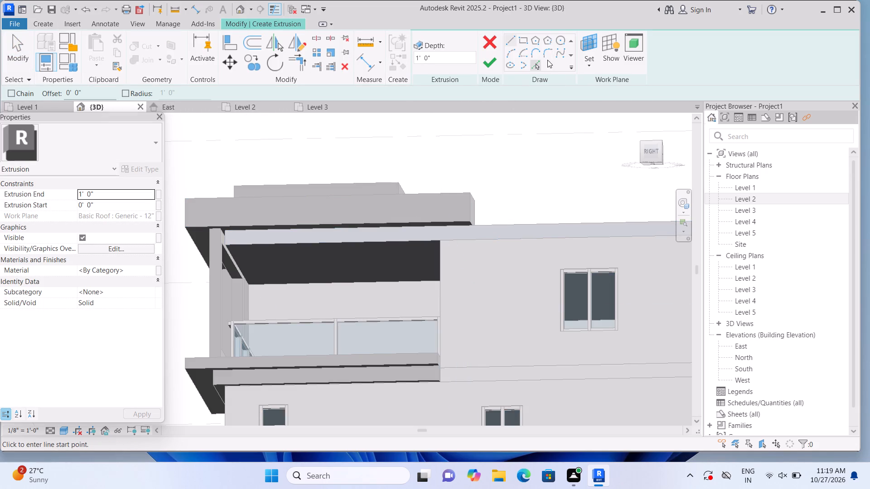
Sketch a rectangle closing the balcony's open side, from the roof's front corner down to the balcony frame's rear endpoint, and finish the extrusion.
left_click(523, 39)
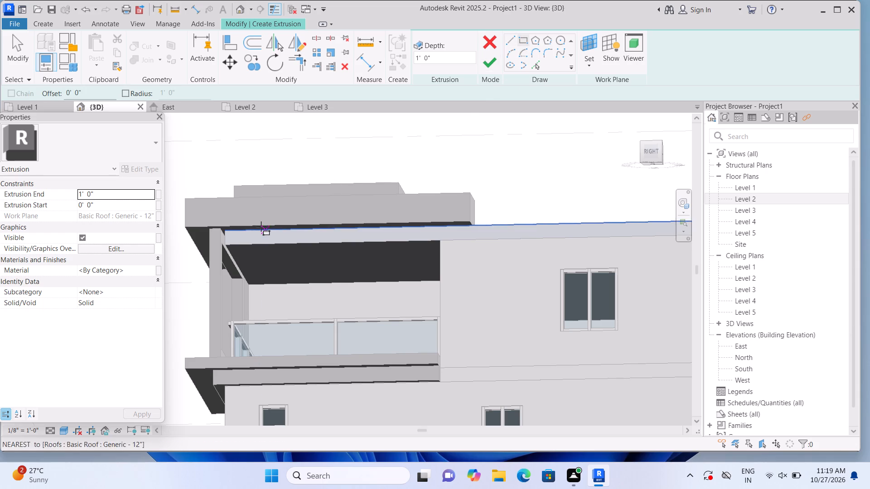
left_click(223, 232)
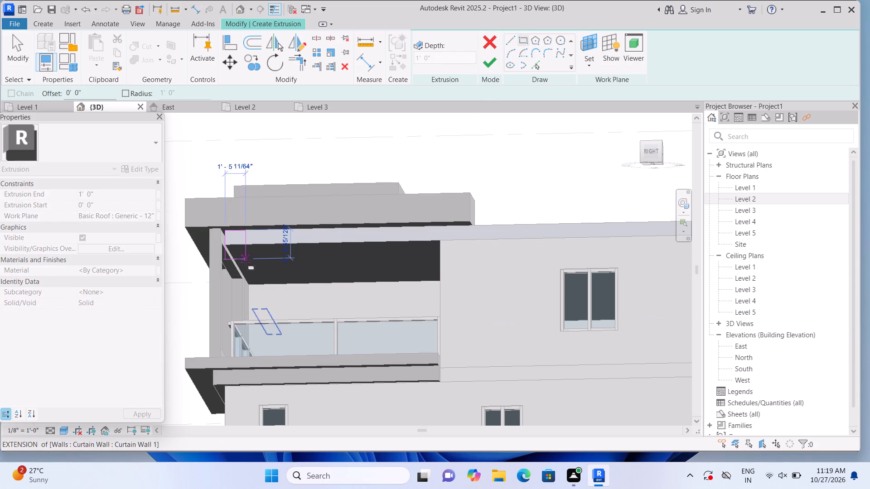
key("Escape")
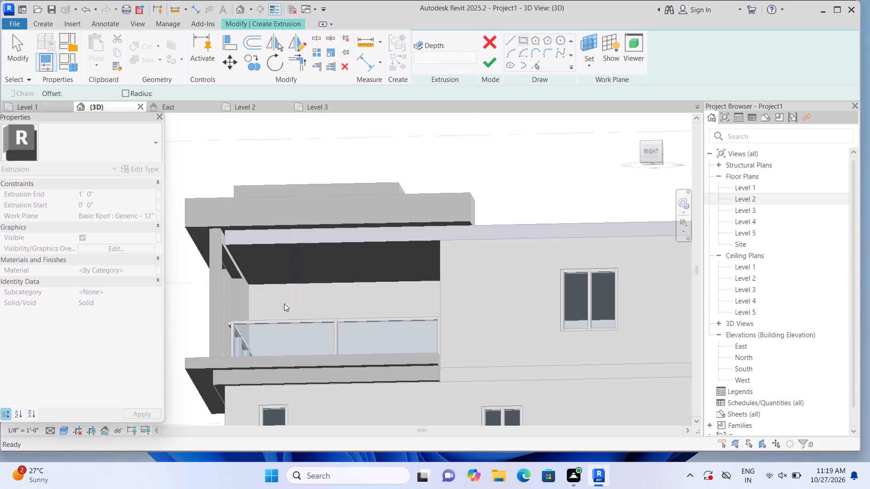
scroll(232, 256, "up", 1)
scroll(222, 214, "up", 2)
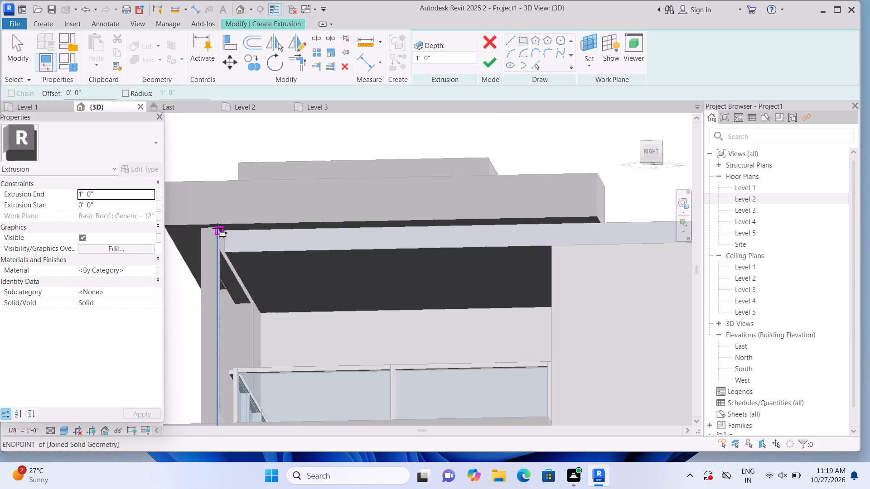
left_click(217, 228)
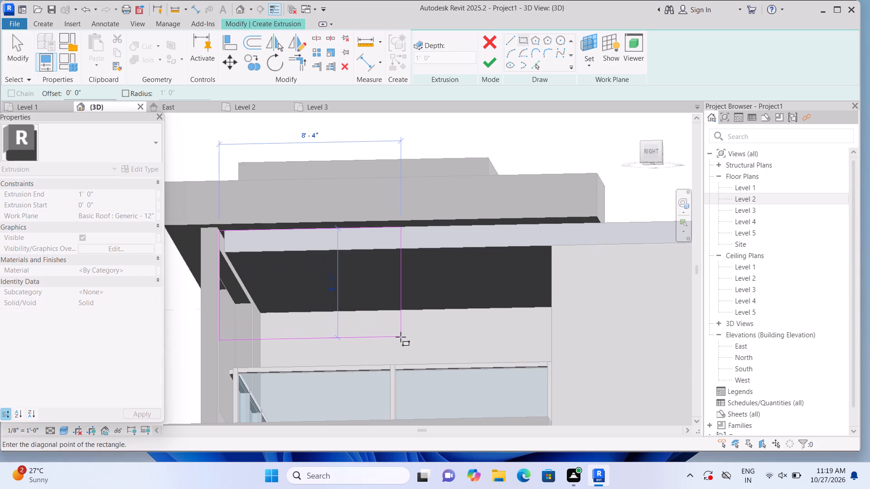
middle_click_drag(400, 335, 350, 222)
middle_click_drag(450, 282, 474, 285)
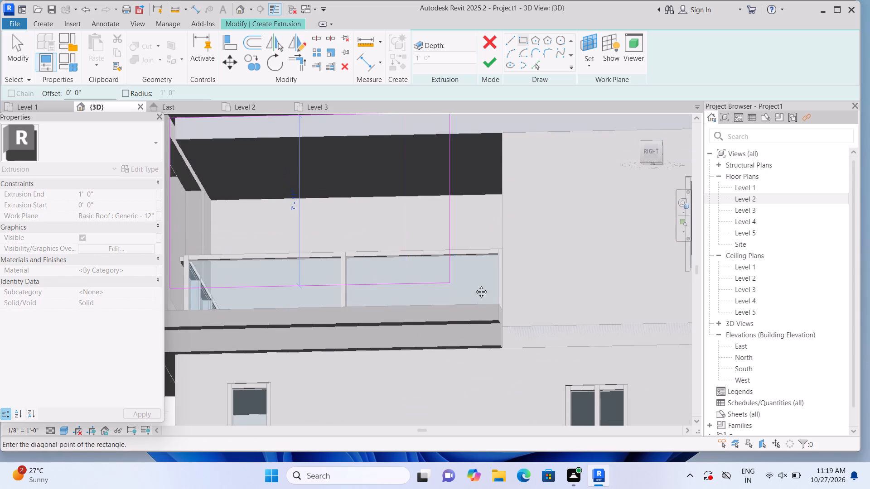
middle_click_drag(474, 285, 541, 289)
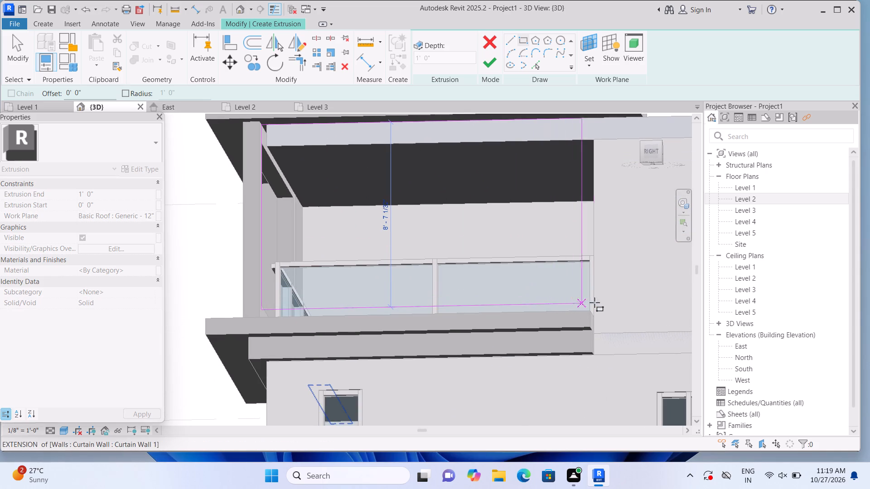
middle_click_drag(594, 302, 597, 353, "shift")
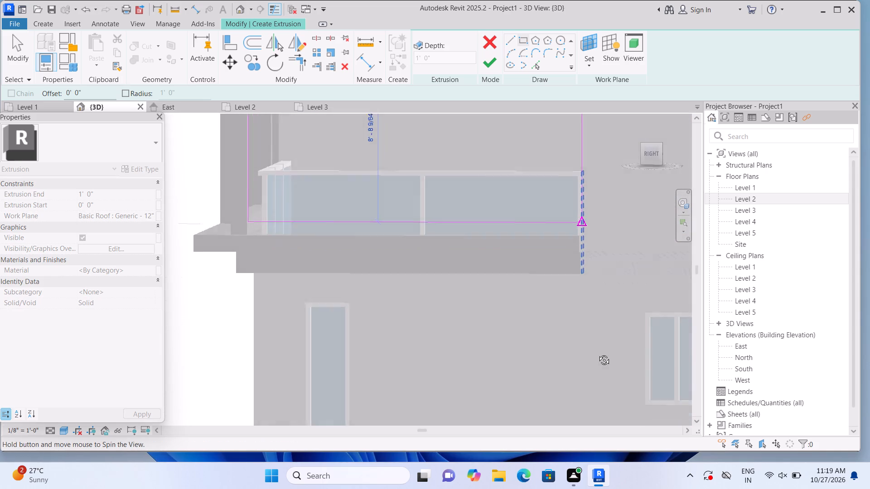
middle_click_drag(597, 353, 599, 363, "shift")
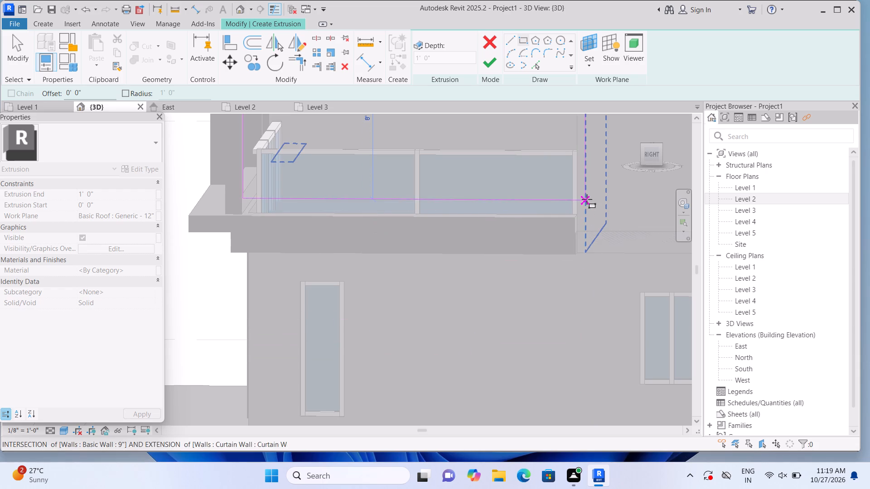
scroll(587, 199, "up", 3)
scroll(587, 204, "down", 3)
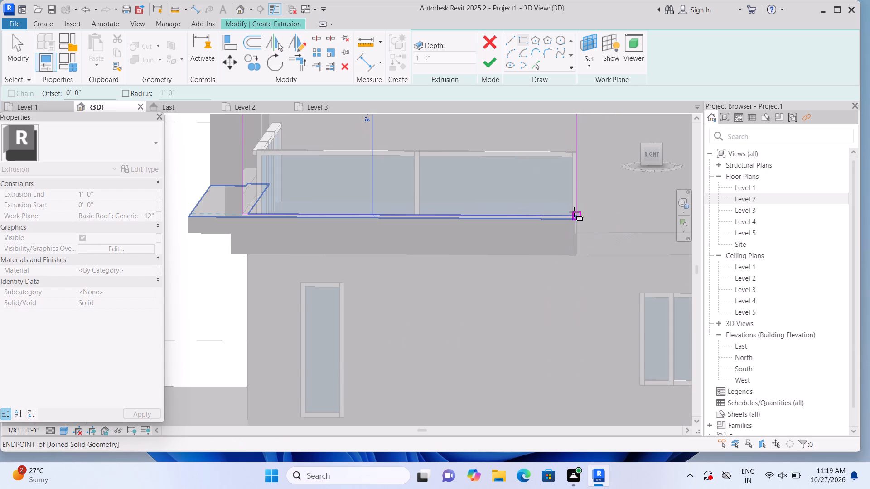
left_click(574, 212)
scroll(574, 212, "down", 3)
left_click(486, 67)
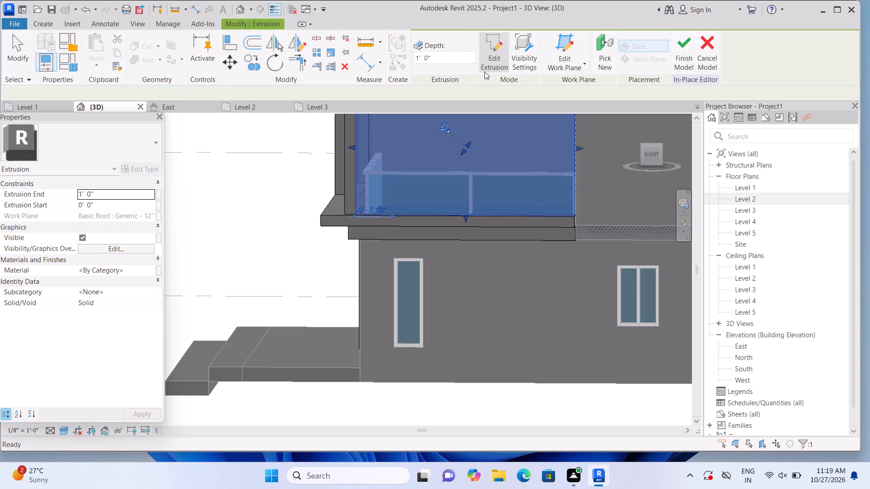
Set the balcony side panel's extrusion end to 9" and deselect the panel.
scroll(343, 239, "down", 2)
middle_click_drag(288, 208, 252, 251)
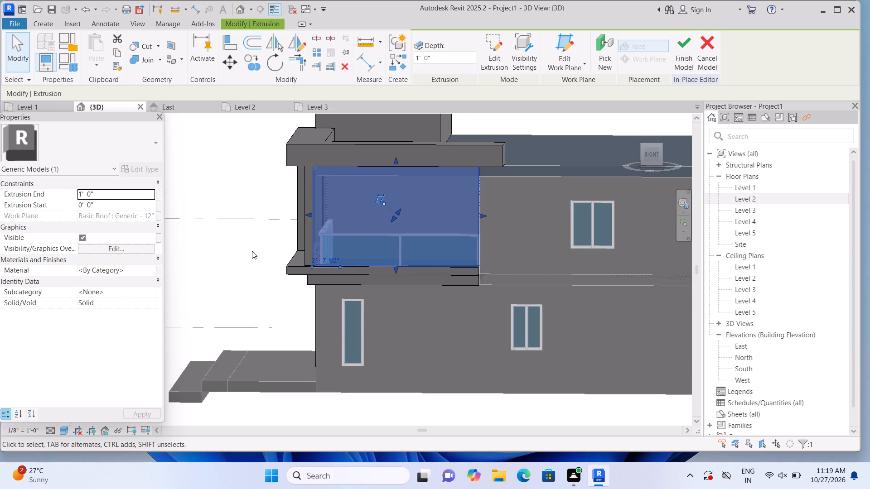
left_click(140, 191)
key("BackSpace")
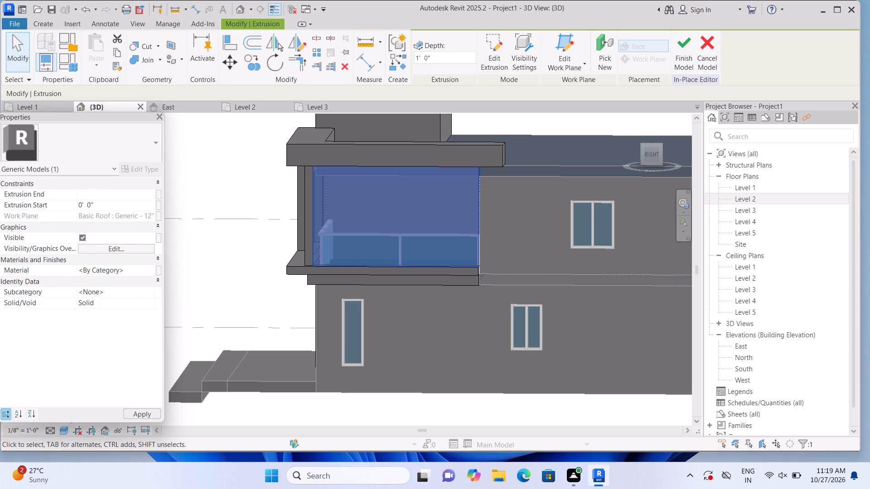
type("9\"")
key("Return")
left_click(225, 270)
Start a void extrusion with its work plane on the balcony side panel's outer face.
middle_click_drag(225, 269, 182, 280)
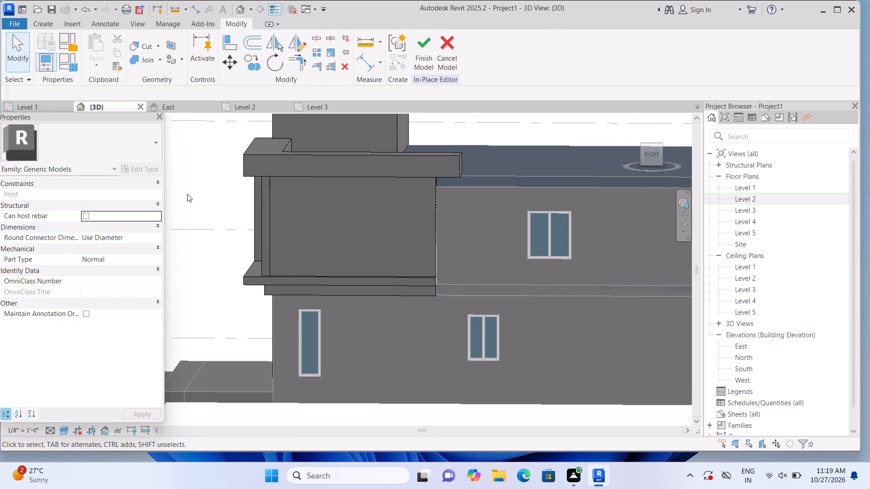
left_click(51, 29)
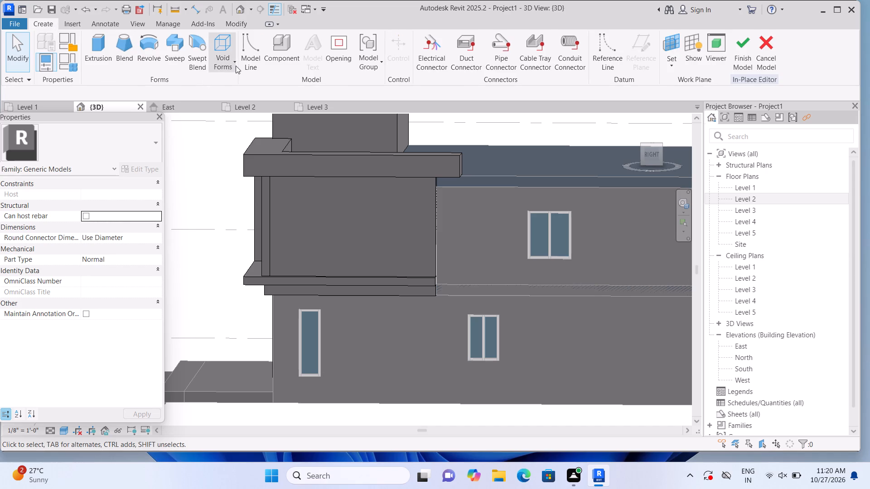
left_click(236, 66)
left_click(235, 85)
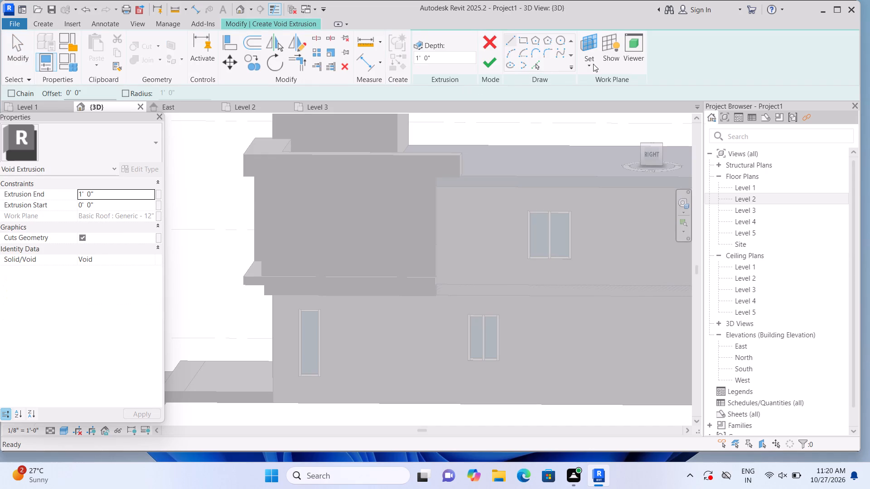
left_click(590, 64)
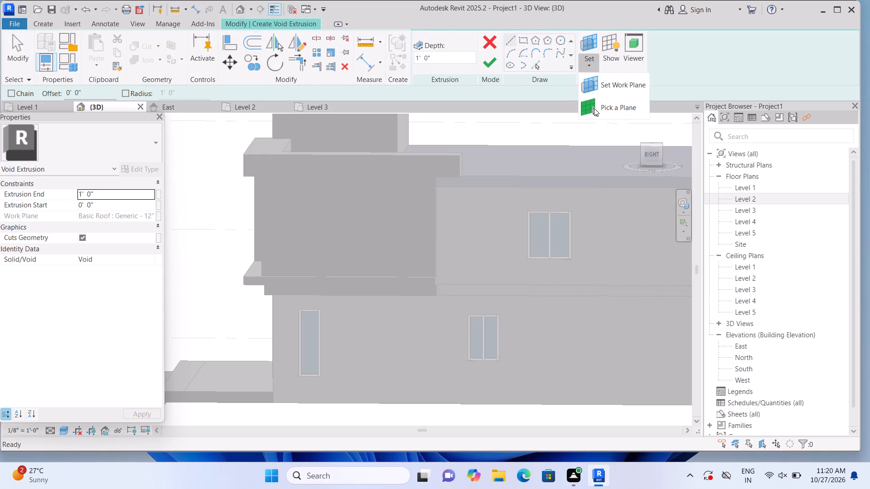
left_click(594, 108)
left_click(389, 209)
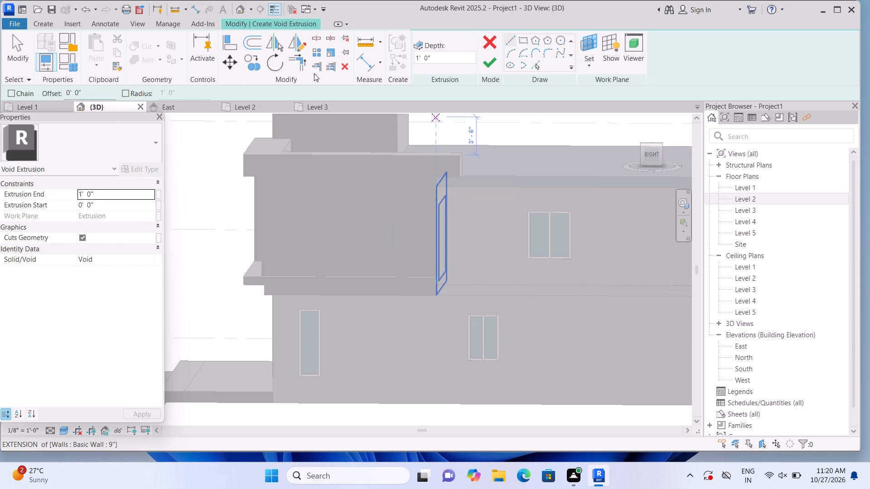
Sketch a rectangle about 13'-6" by 7'-6" with a 2" offset inside the balcony side panel and finish the void extrusion.
left_click(527, 37)
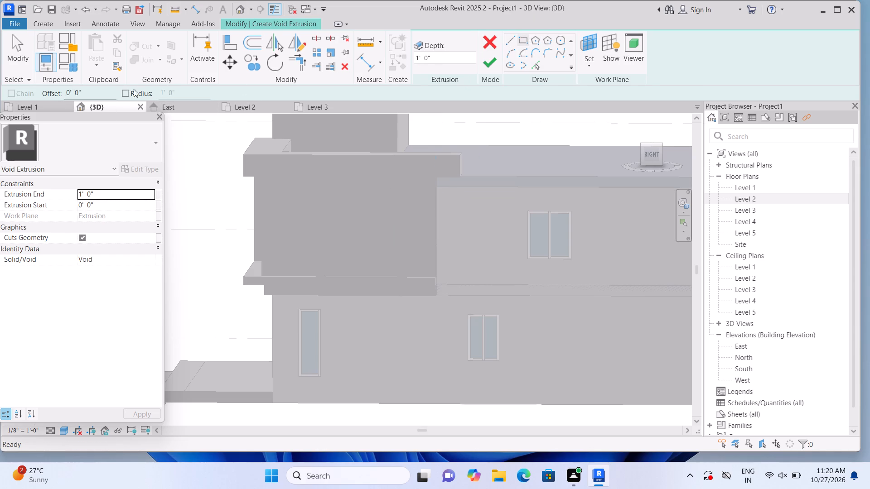
left_click(88, 96)
key("BackSpace")
key("BackSpace")
key("BackSpace")
key("BackSpace")
key("BackSpace")
key("BackSpace")
key("BackSpace")
type("2\"")
key("Return")
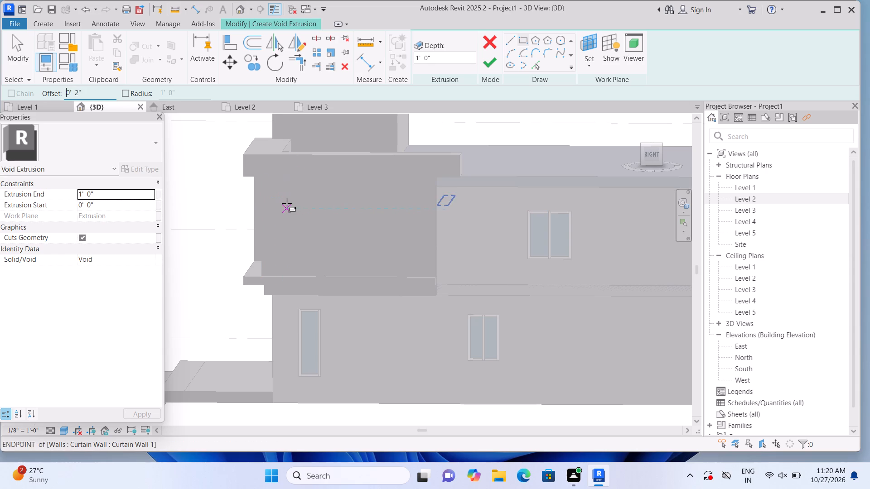
scroll(287, 203, "up", 2)
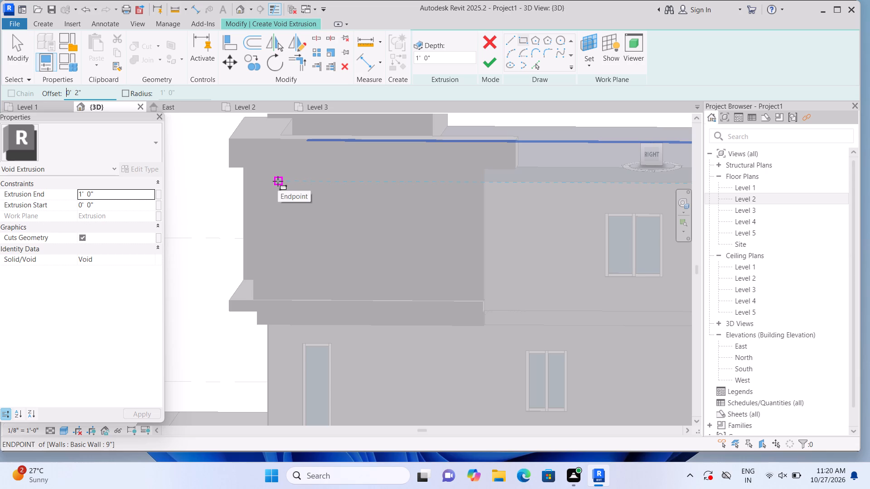
left_click(278, 181)
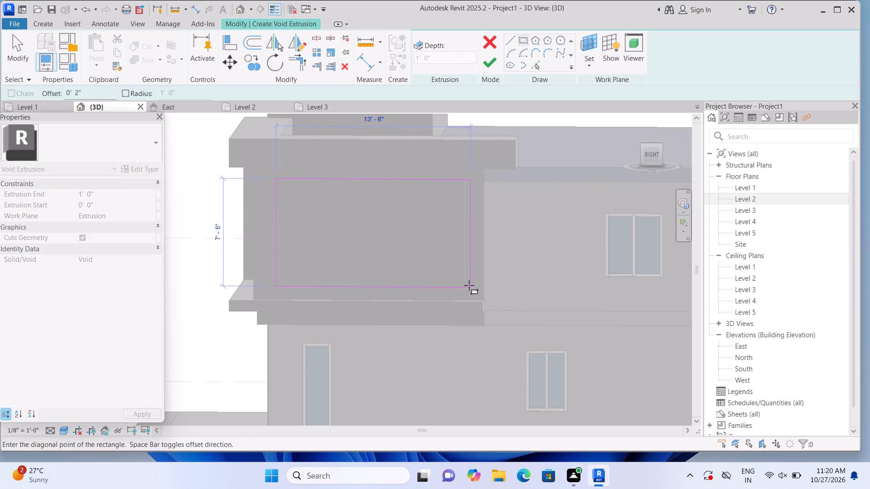
left_click(469, 285)
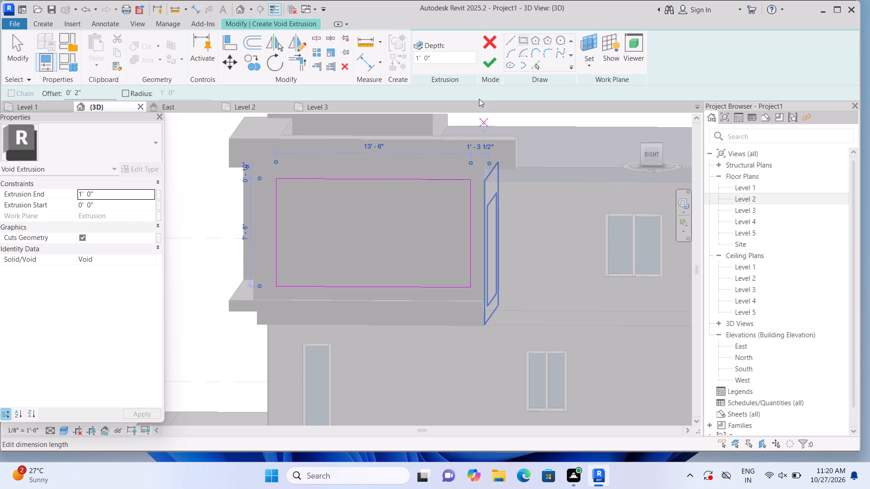
left_click(489, 62)
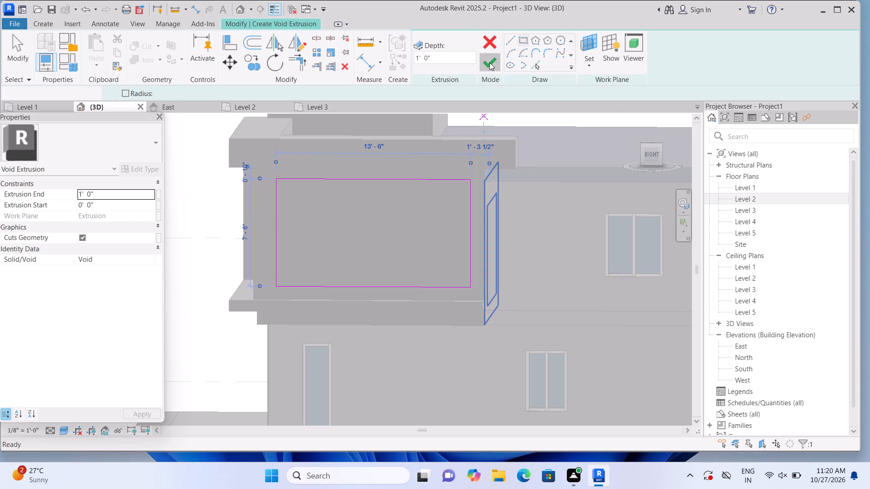
scroll(363, 224, "down", 1)
left_click(181, 290)
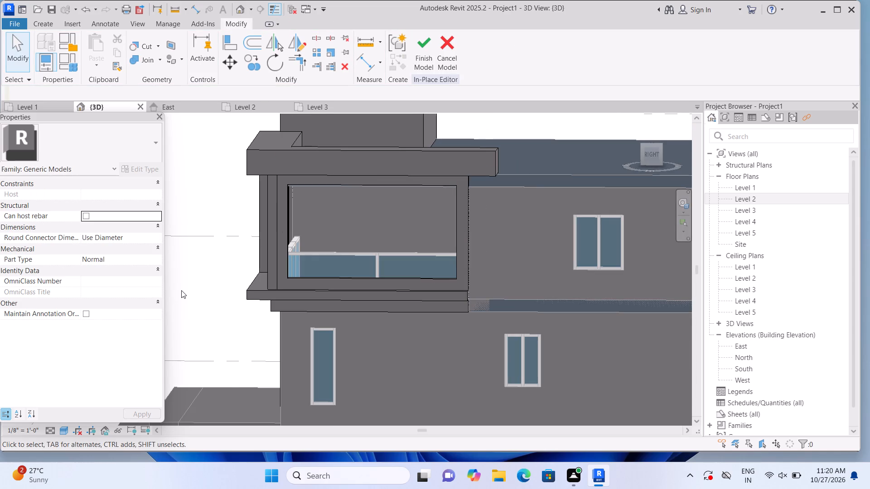
Examine the balcony's front and side openings and the whole house exterior from several angles.
scroll(181, 290, "down", 1)
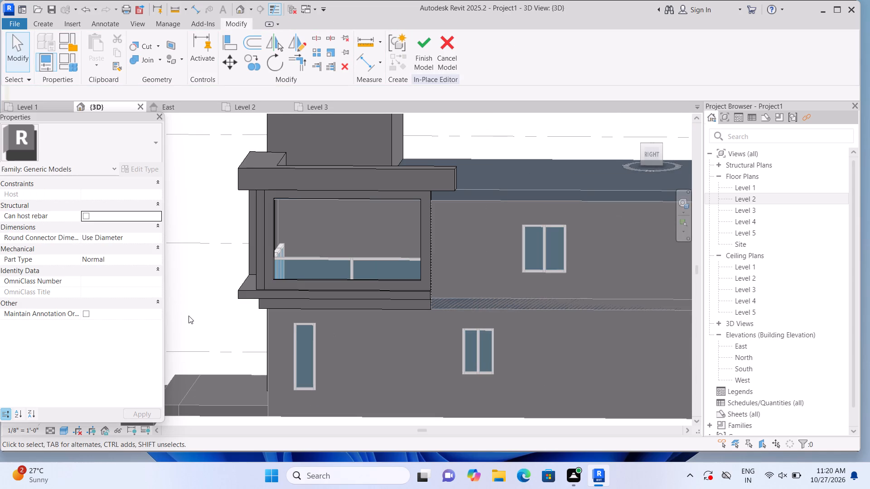
scroll(188, 316, "down", 1)
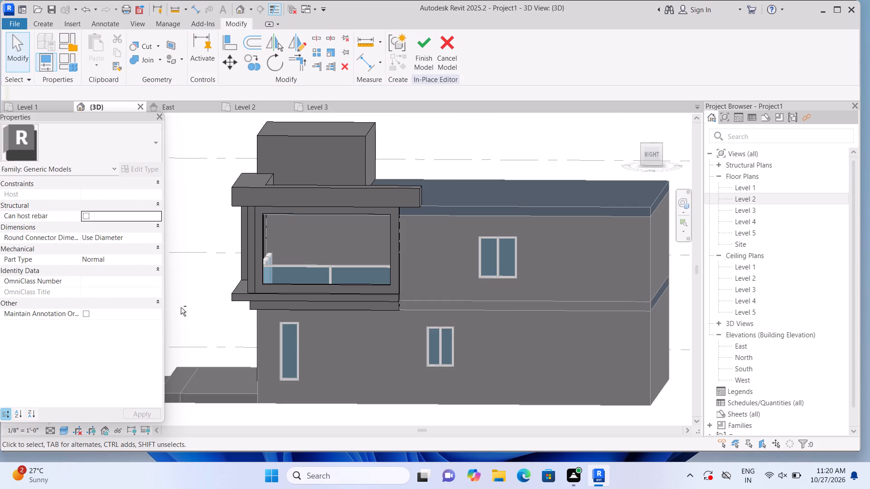
middle_click_drag(190, 314, 273, 339, "shift")
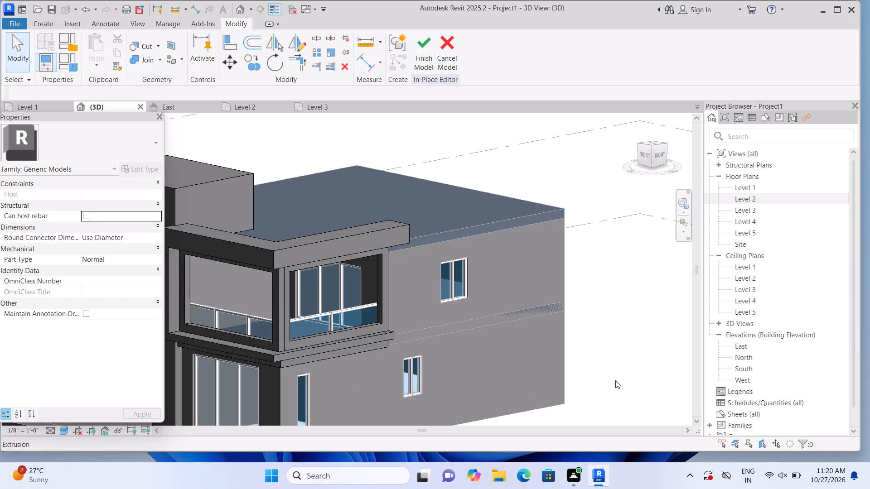
middle_click_drag(615, 380, 648, 325)
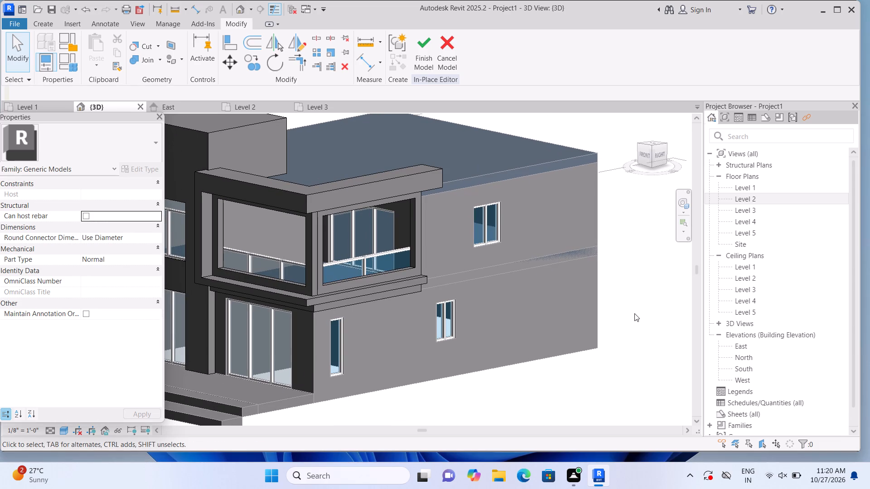
scroll(692, 338, "down", 2)
middle_click_drag(567, 391, 615, 393)
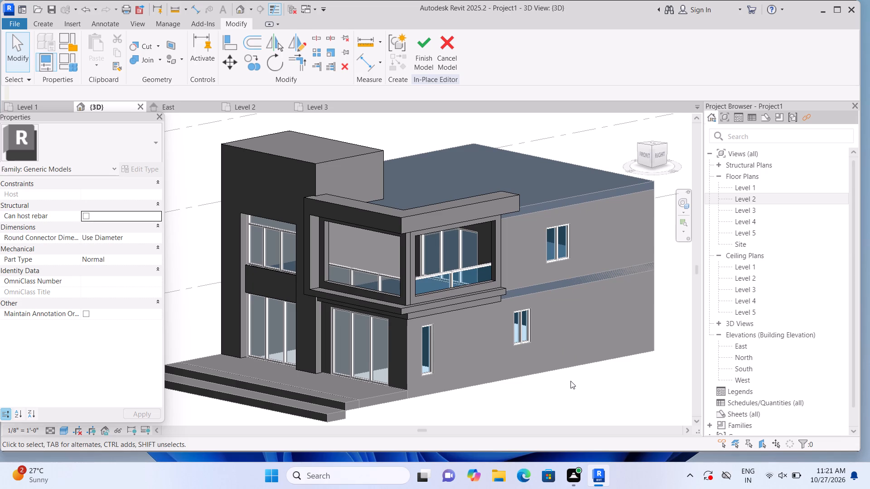
scroll(529, 366, "up", 1)
scroll(457, 281, "up", 1)
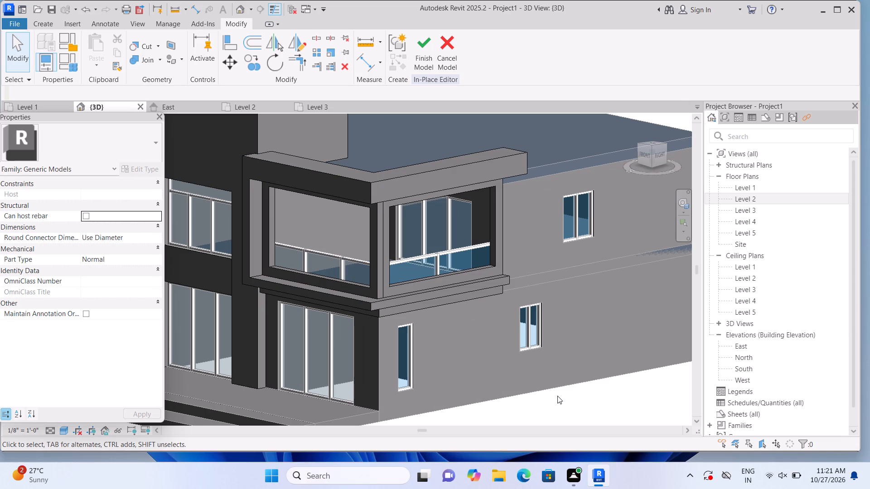
middle_click_drag(548, 388, 550, 307, "shift")
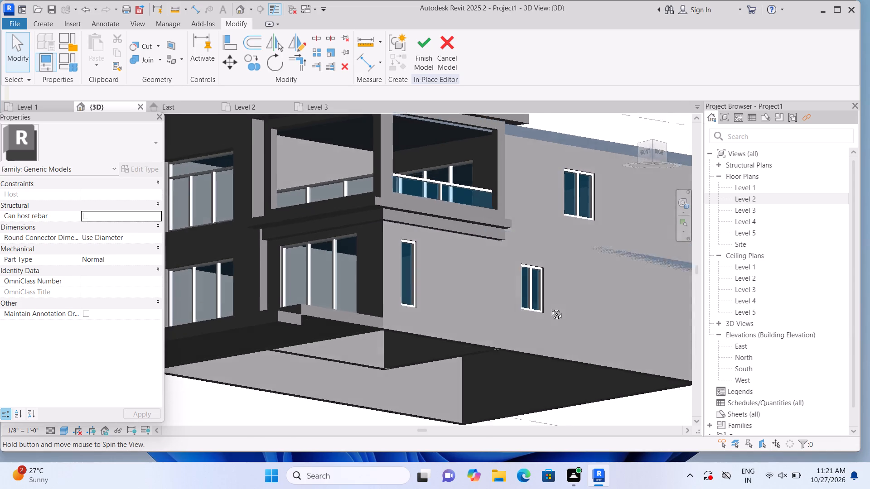
middle_click_drag(550, 307, 543, 430, "shift")
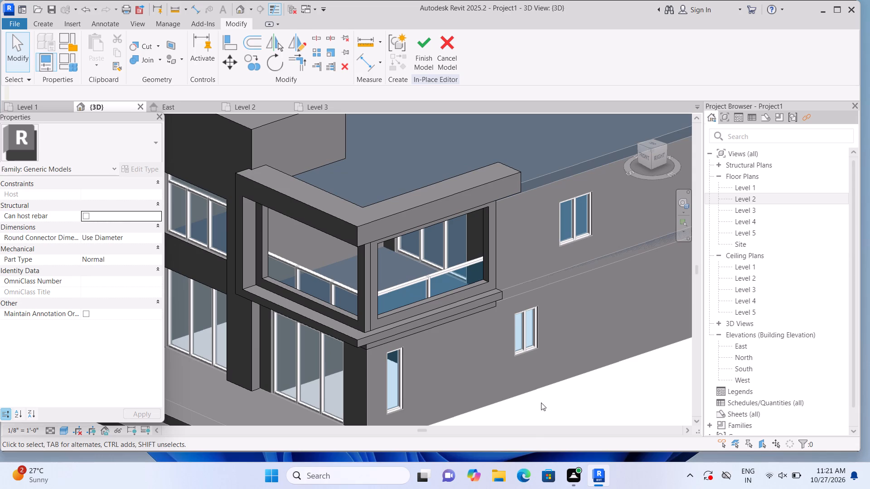
left_click(630, 118)
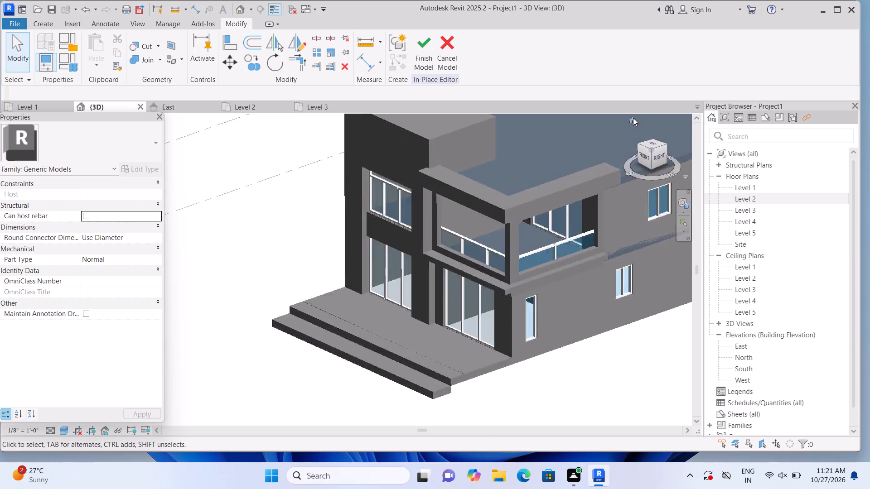
scroll(275, 326, "up", 3)
scroll(245, 297, "up", 6)
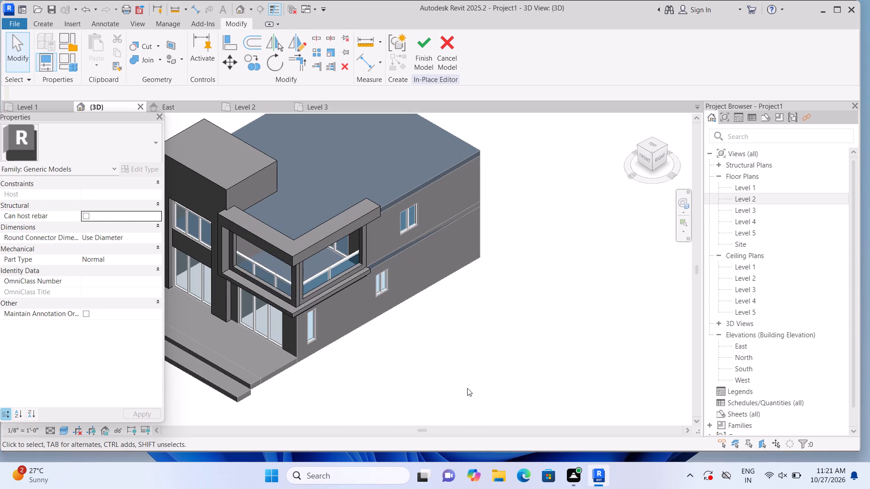
middle_click_drag(464, 378, 478, 310, "shift")
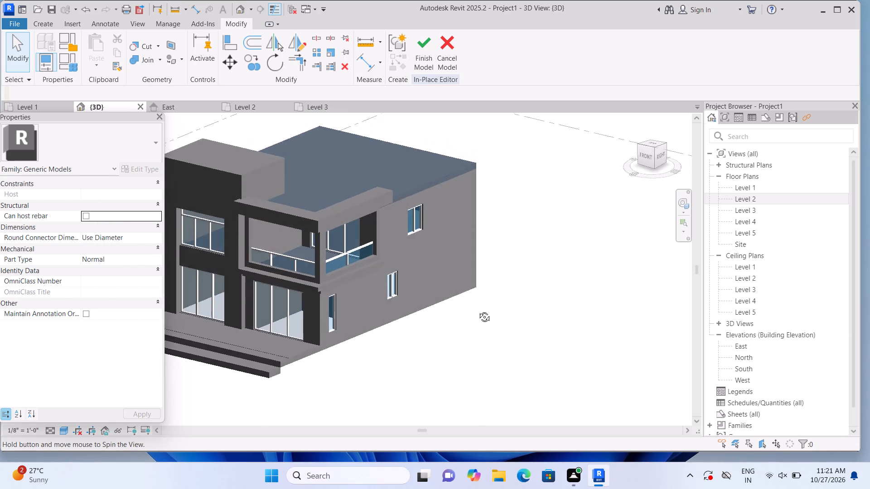
middle_click_drag(478, 310, 491, 243, "shift")
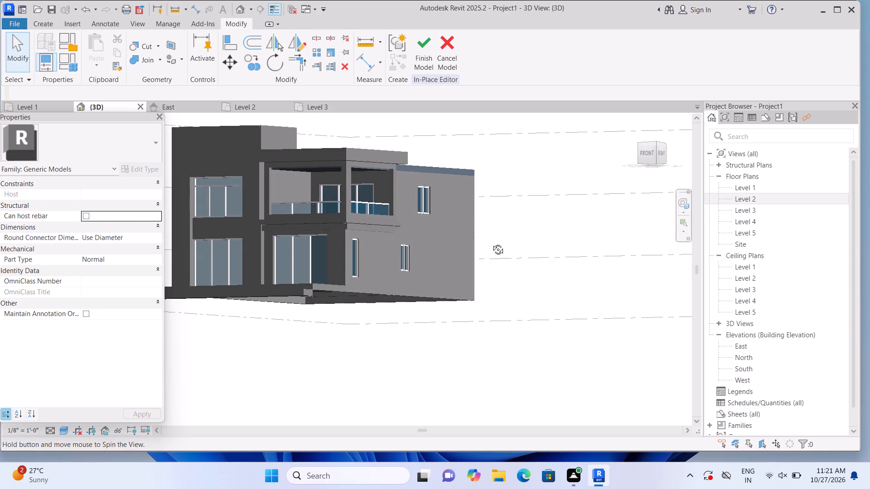
middle_click_drag(491, 243, 463, 310, "shift")
middle_click_drag(423, 338, 470, 351)
Join the geometry of the balcony's front panel with its side panel at the shared corner.
left_click(161, 64)
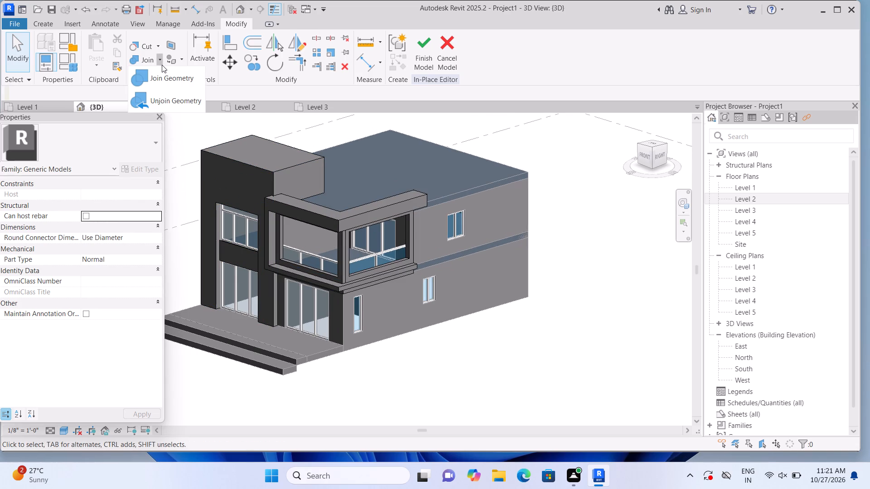
left_click(169, 80)
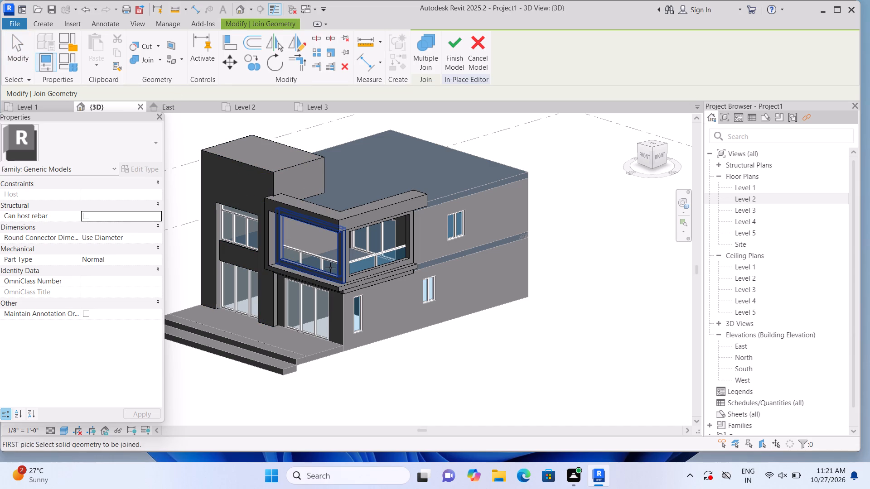
left_click(330, 268)
left_click(352, 258)
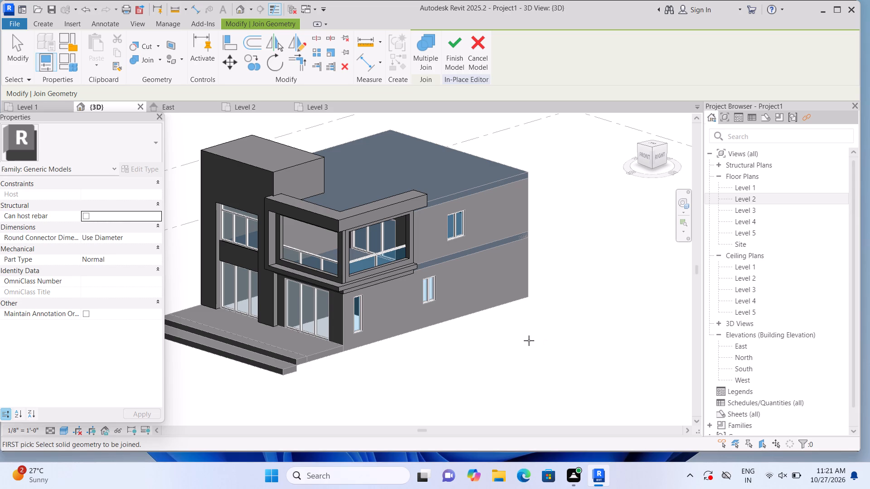
scroll(529, 340, "up", 2)
middle_click_drag(538, 350, 605, 391)
scroll(579, 384, "up", 1)
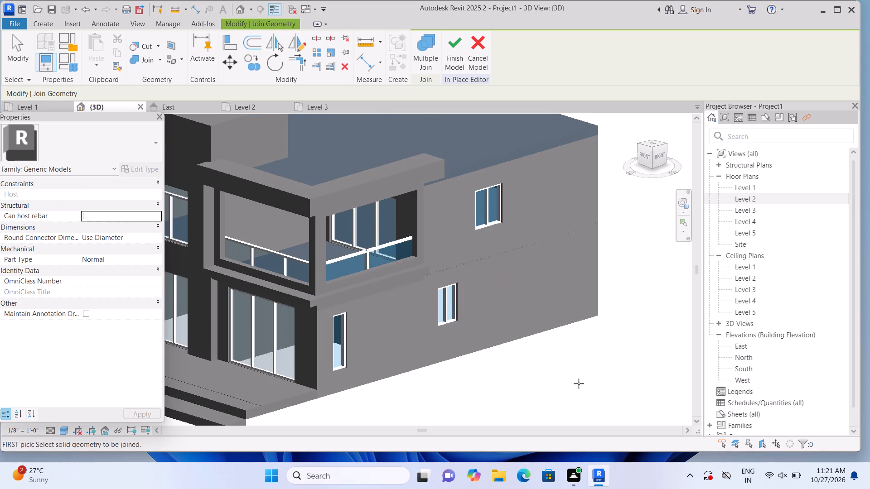
left_click(317, 255)
left_click(536, 370)
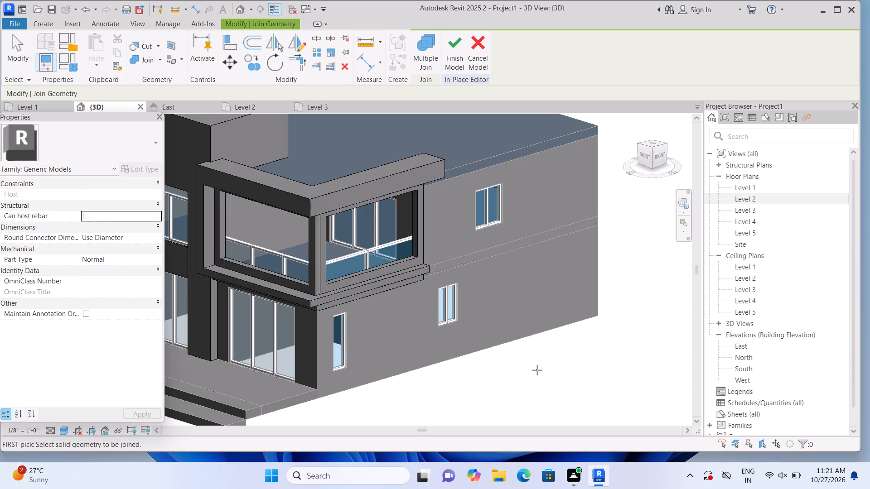
key("Escape")
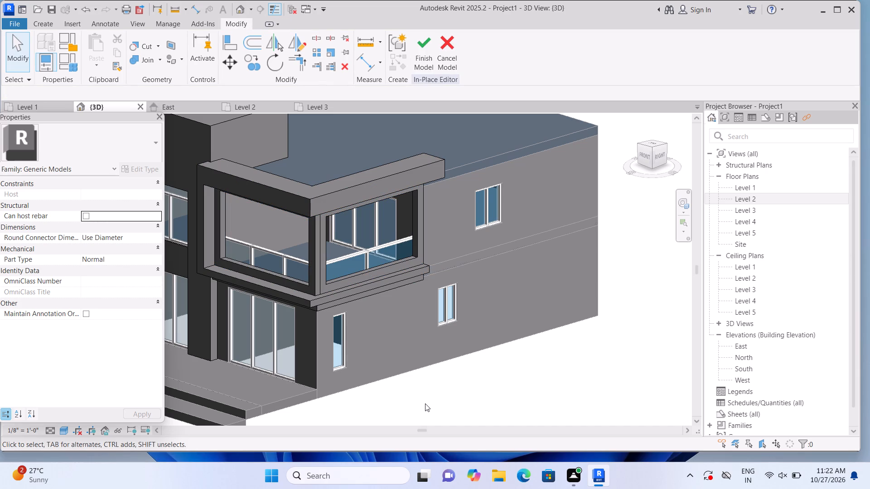
Examine the balcony's front and side frames, the ledge beneath them and the adjoining side wall from several angles.
middle_click_drag(425, 403, 439, 339, "shift")
scroll(352, 261, "up", 2)
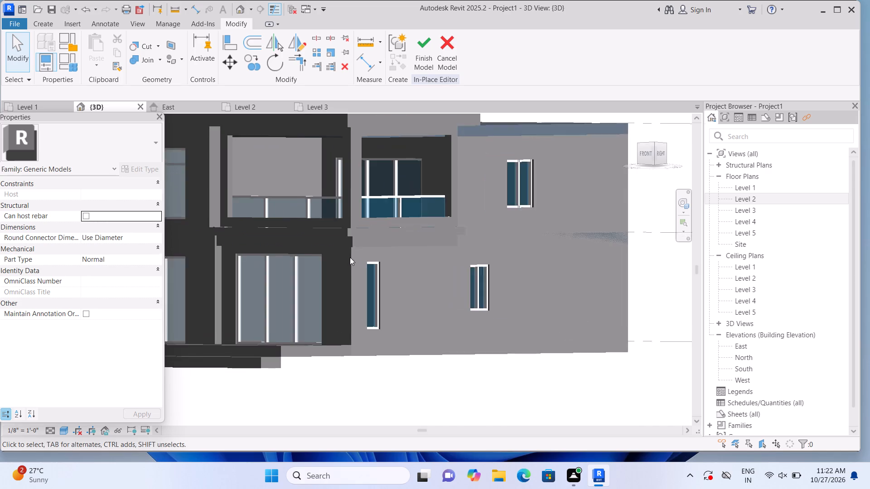
scroll(345, 212, "up", 2)
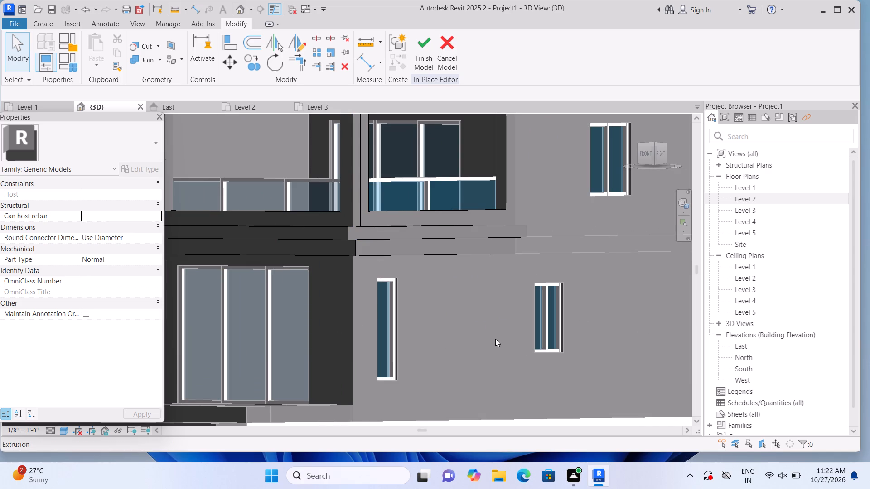
scroll(496, 340, "down", 3)
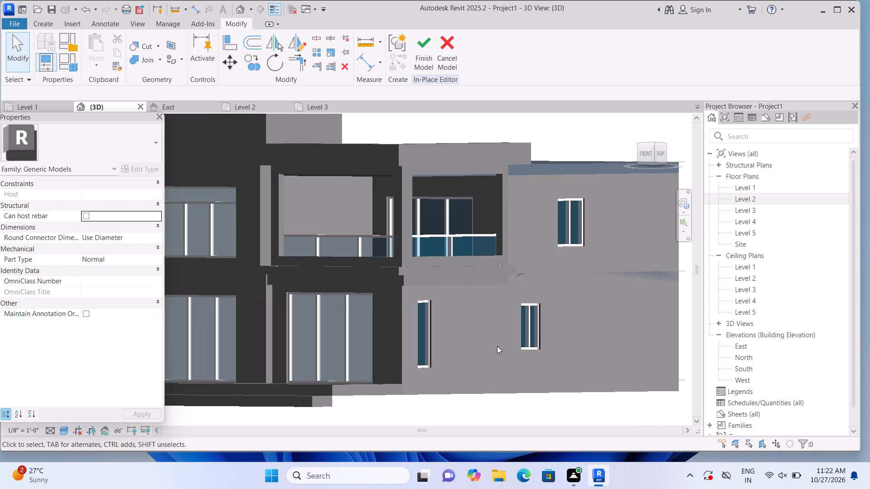
middle_click(544, 419, "shift")
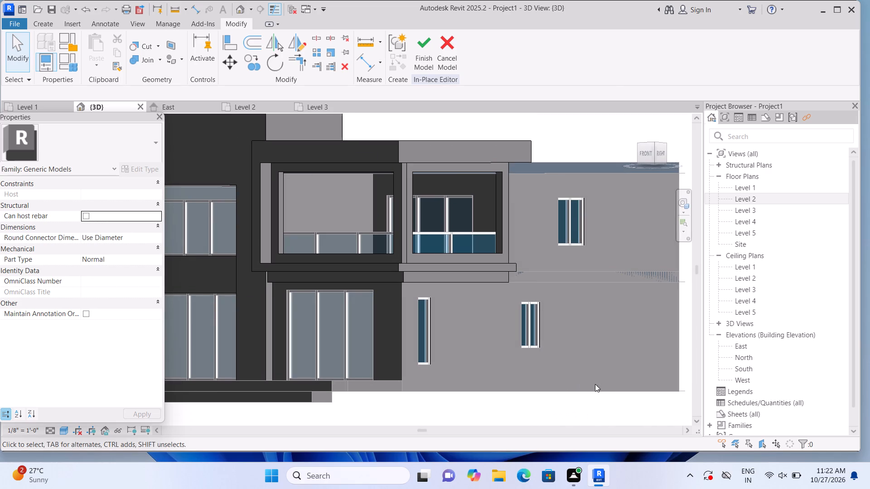
middle_click_drag(609, 390, 571, 398, "shift")
middle_click(507, 408, "shift")
middle_click_drag(628, 386, 582, 404, "shift")
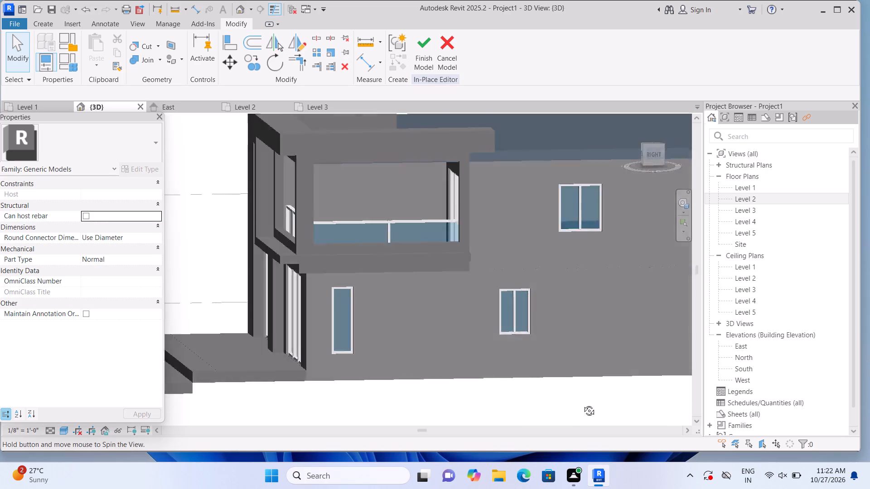
middle_click_drag(582, 404, 554, 411, "shift")
middle_click_drag(577, 373, 463, 446)
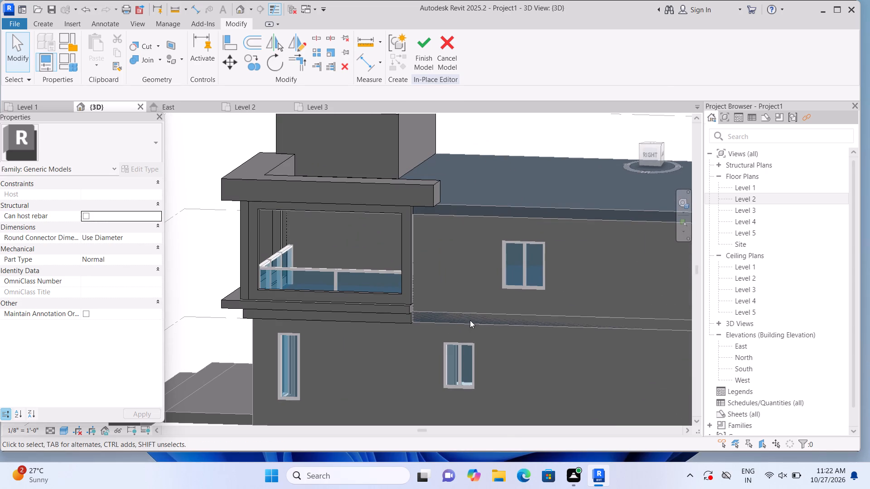
scroll(448, 287, "up", 2)
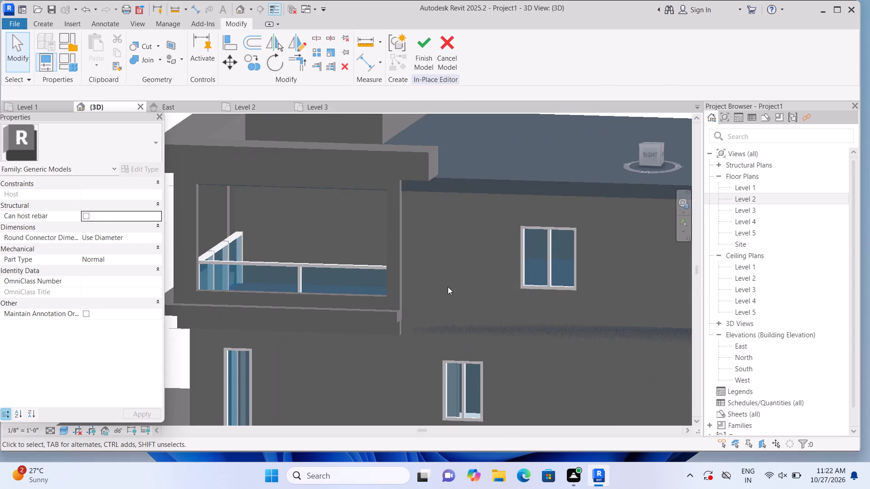
scroll(448, 288, "up", 1)
scroll(418, 316, "up", 4)
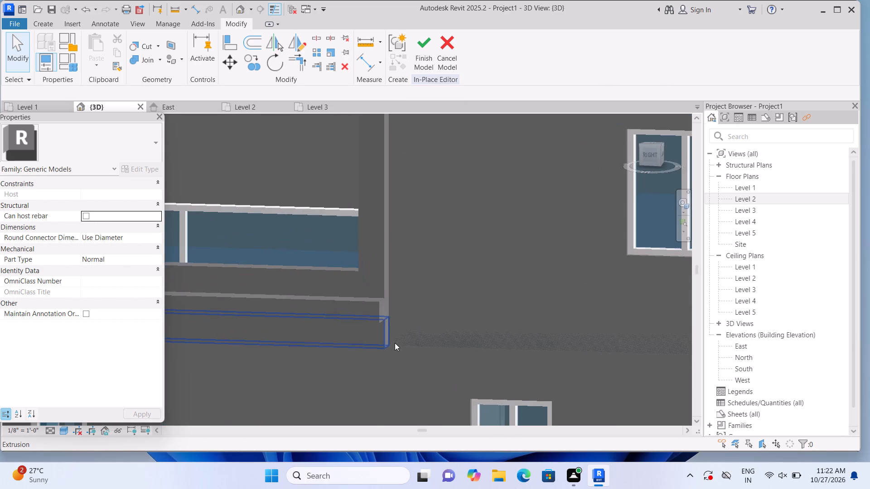
scroll(381, 347, "down", 6)
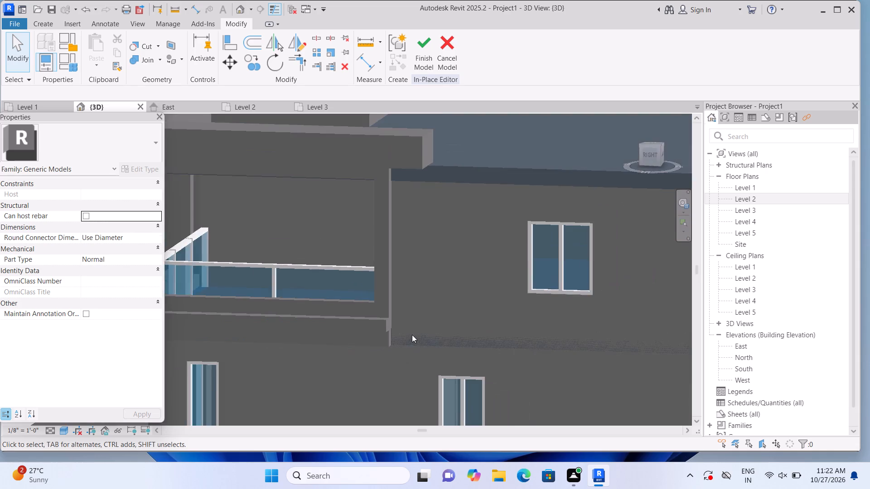
scroll(412, 335, "down", 2)
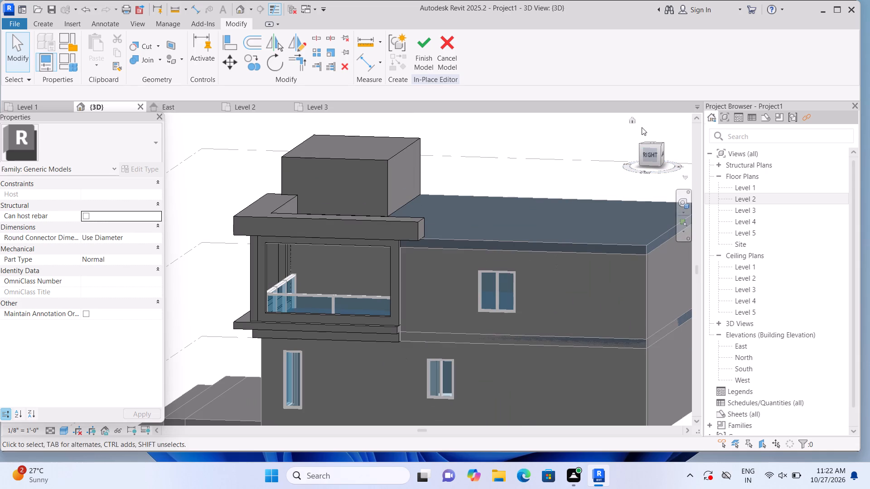
Examine the whole house exterior, including the balcony, side wall, front steps and roof, starting from the home view.
left_click(633, 119)
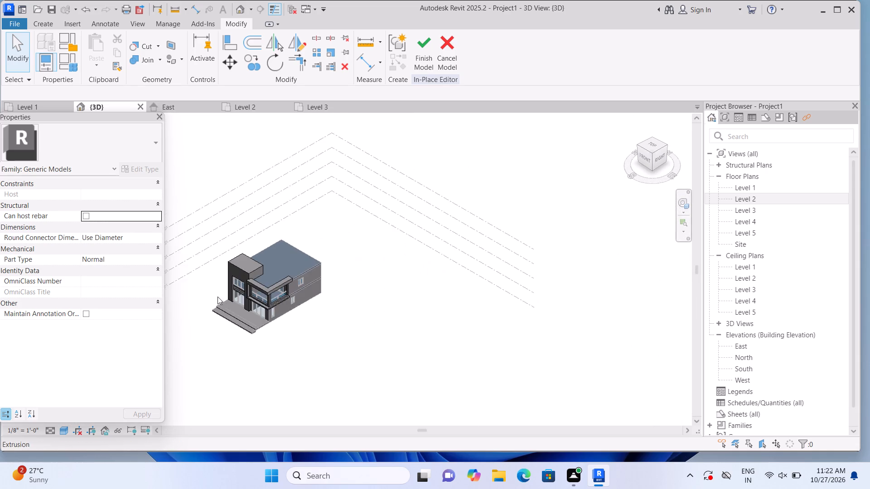
scroll(217, 296, "up", 11)
scroll(303, 327, "up", 2)
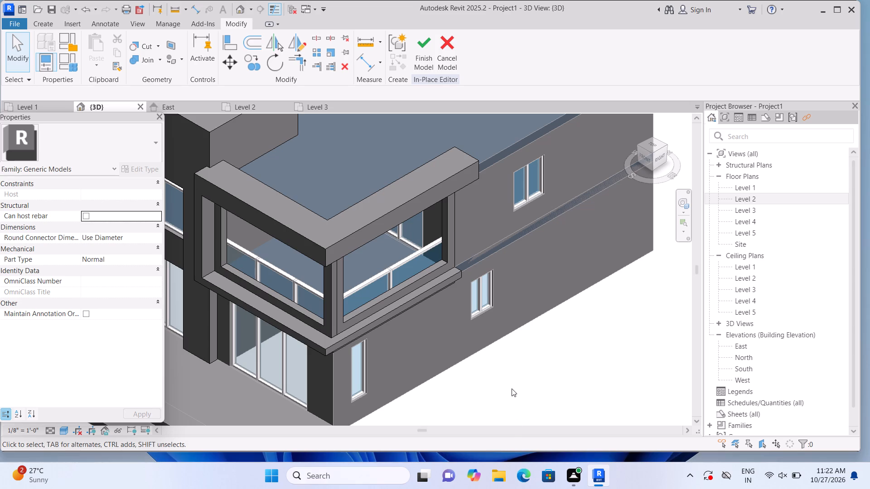
middle_click_drag(514, 370, 522, 313)
scroll(526, 322, "down", 3)
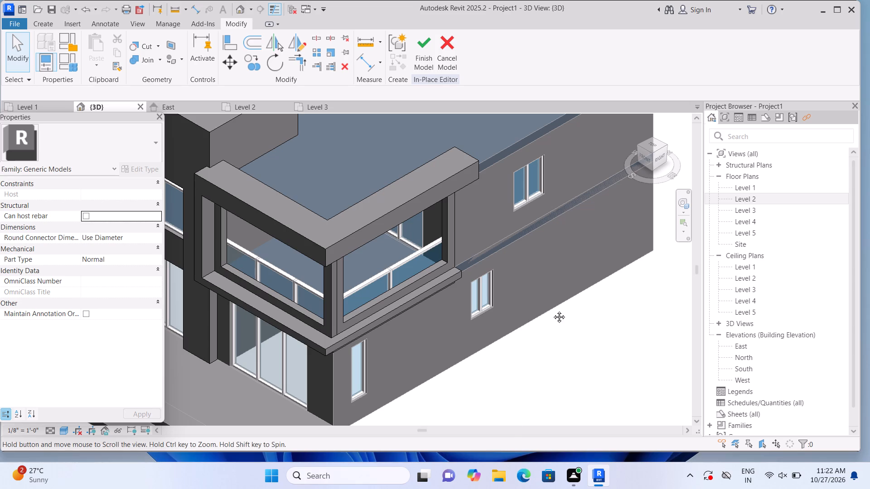
scroll(548, 330, "down", 2)
middle_click_drag(538, 352, 543, 282, "shift")
scroll(539, 320, "up", 1)
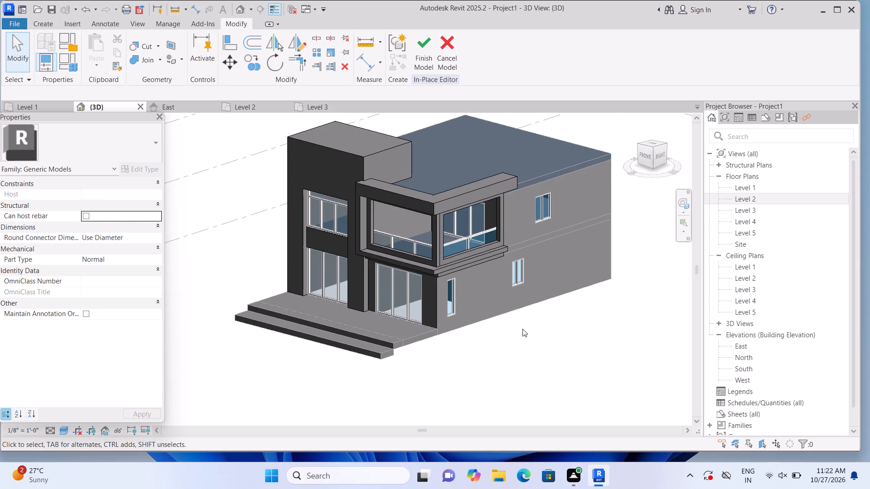
middle_click_drag(531, 339, 555, 373)
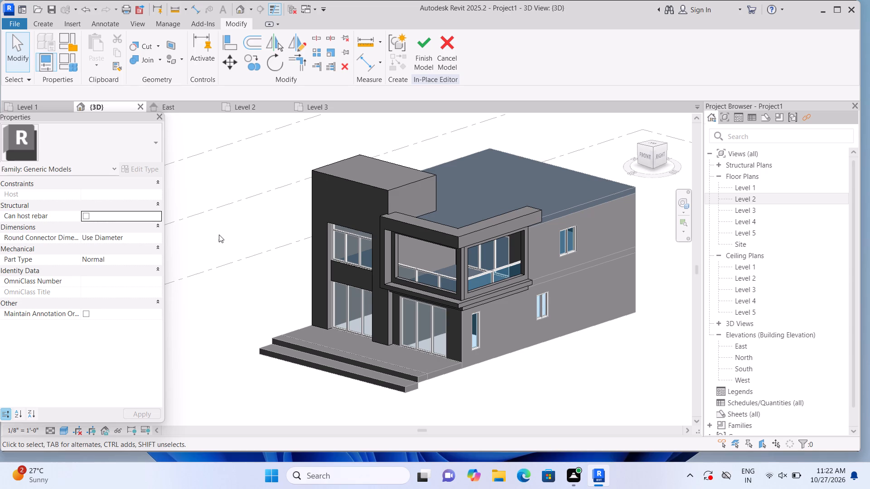
middle_click_drag(219, 238, 196, 347)
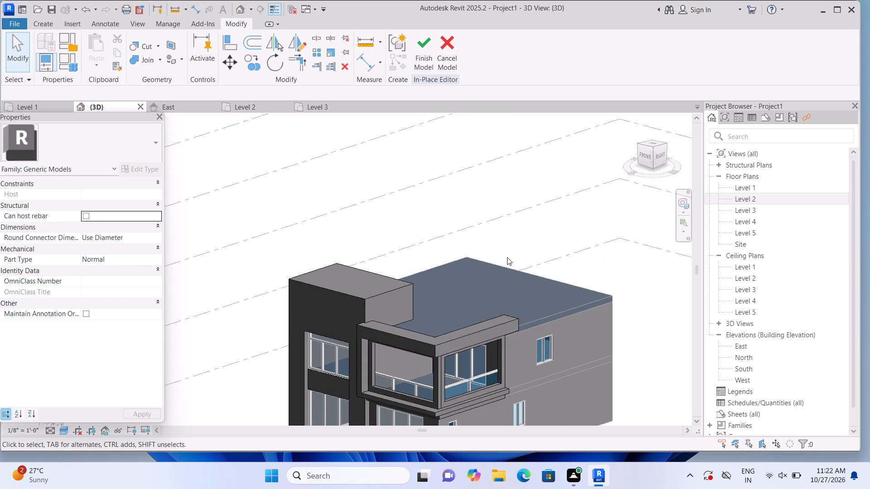
middle_click_drag(542, 234, 507, 258, "shift")
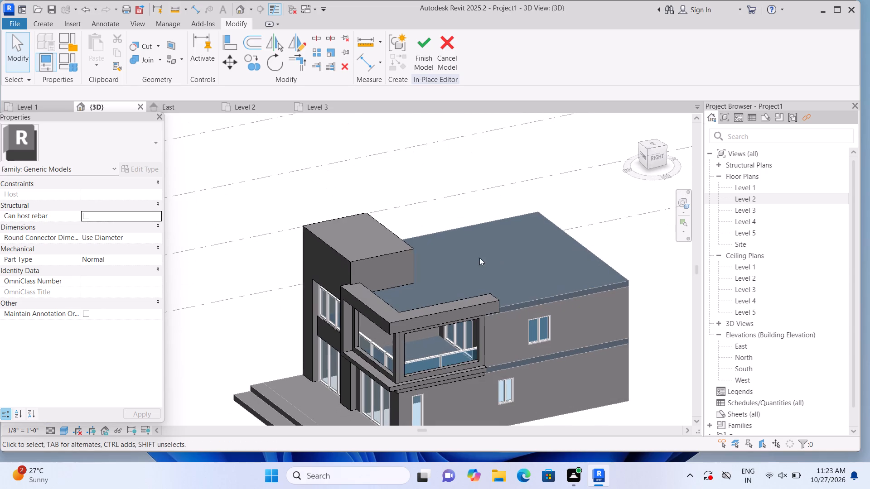
Start a solid extrusion with its work plane on the top face of the main roof.
left_click(48, 23)
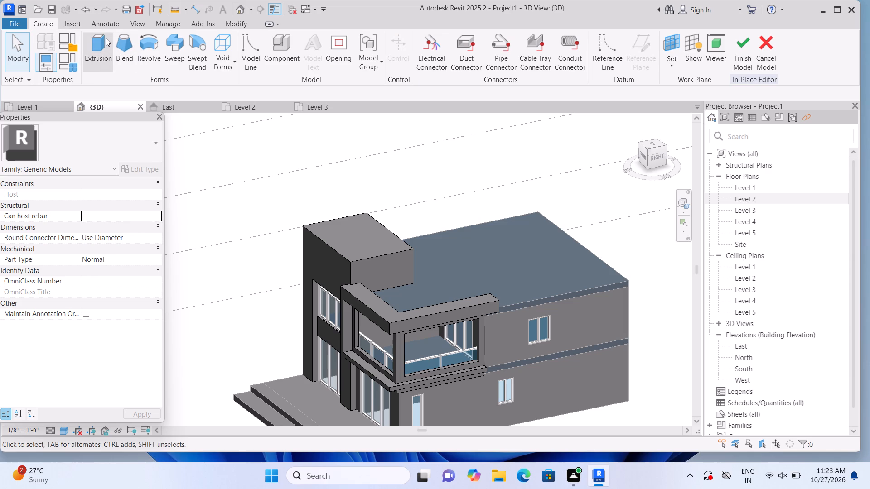
left_click(105, 38)
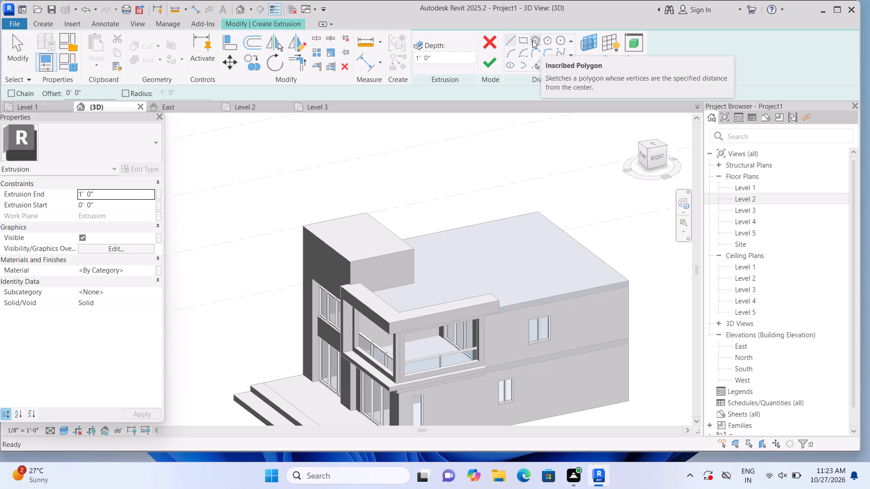
left_click(594, 62)
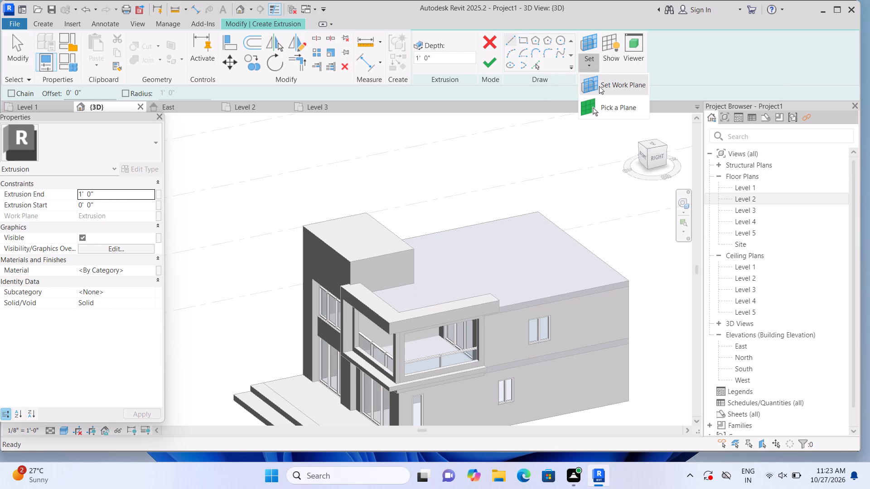
left_click(604, 105)
left_click(543, 227)
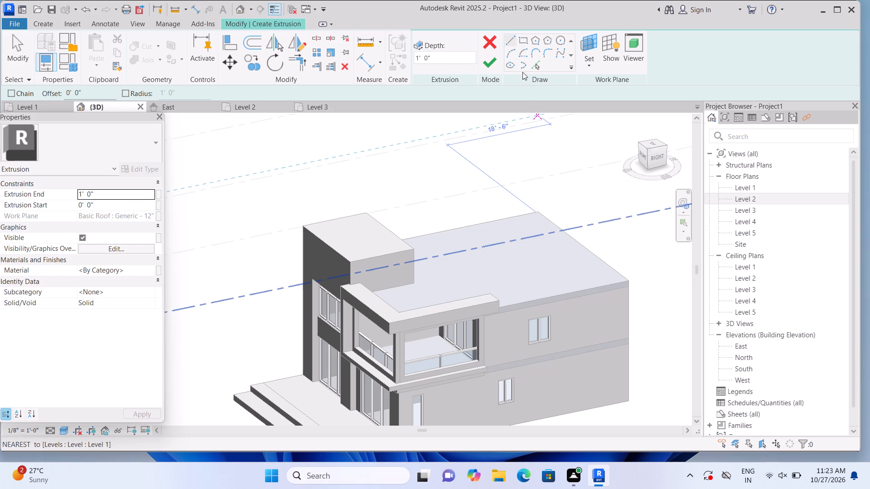
left_click(523, 42)
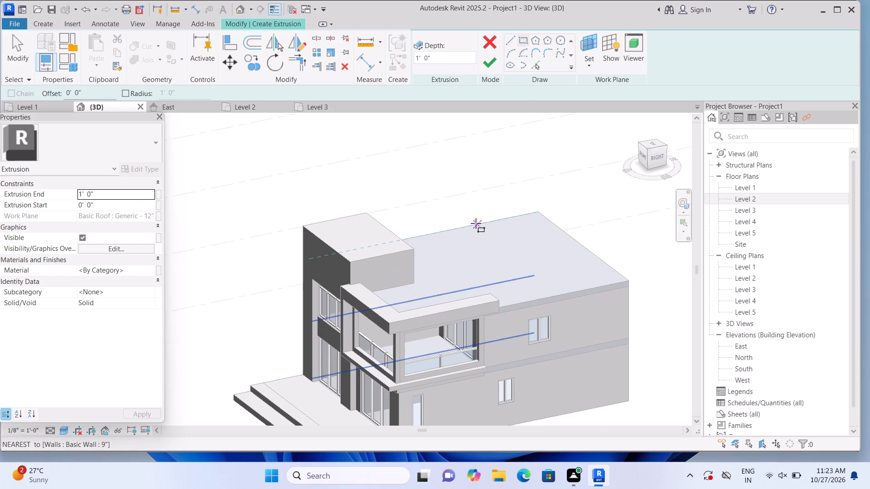
left_click(597, 67)
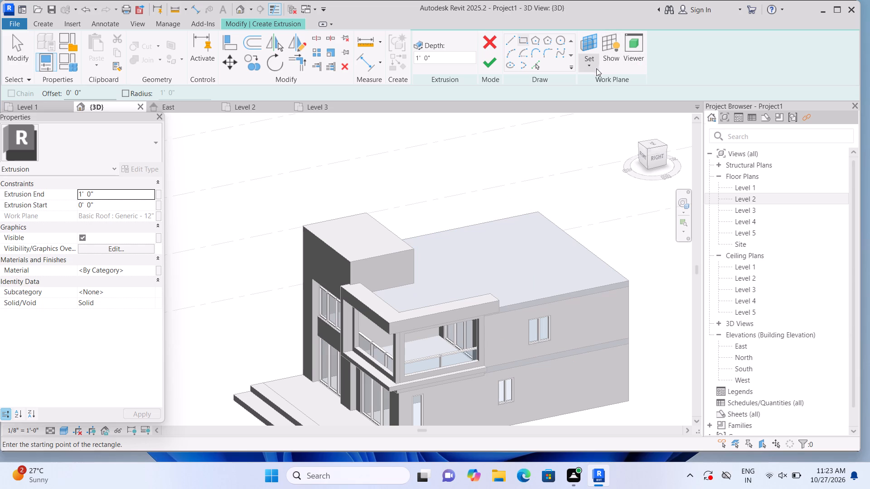
left_click(607, 101)
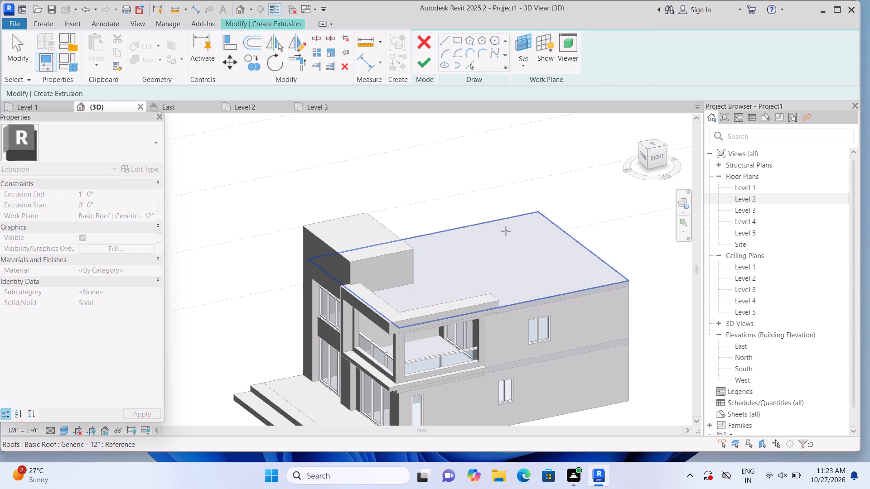
left_click(510, 241)
Sketch a rectangle on the main roof, starting from the raised tower block's base corner.
left_click(524, 43)
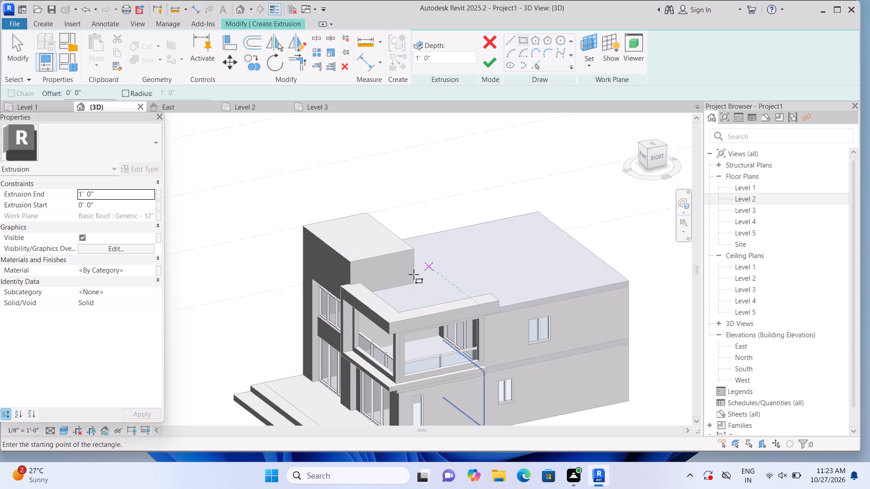
scroll(418, 285, "up", 3)
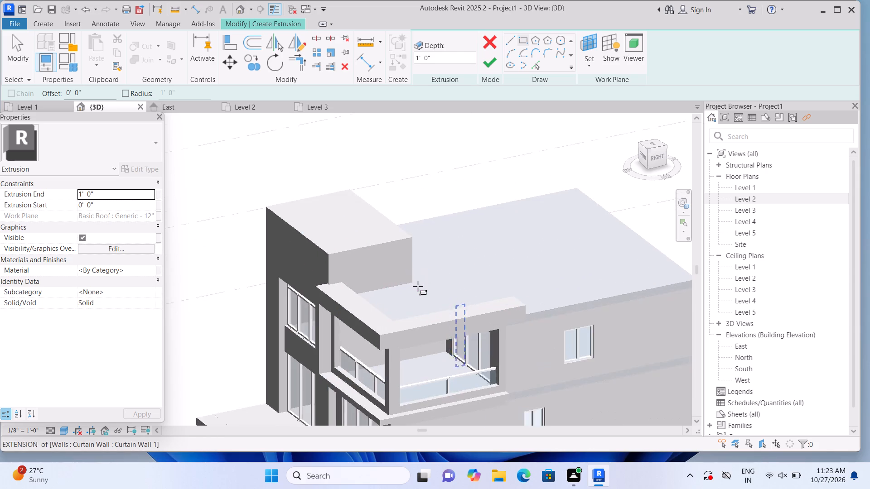
scroll(418, 286, "up", 4)
left_click(407, 278)
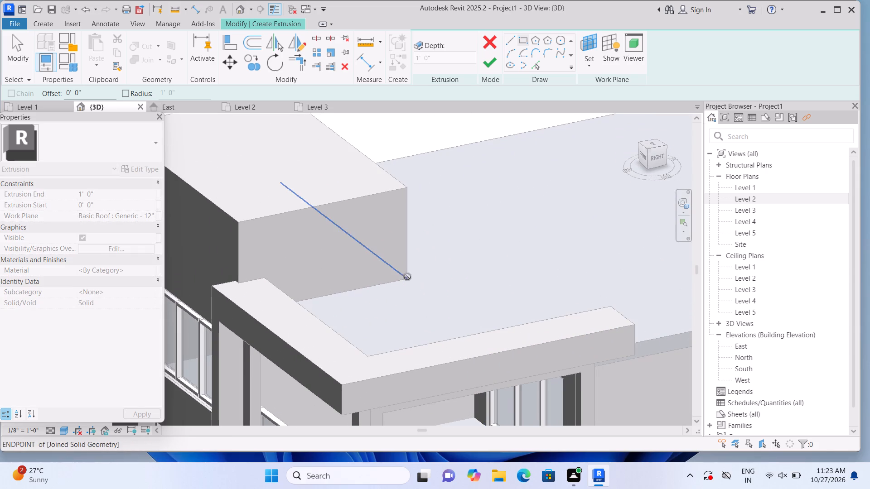
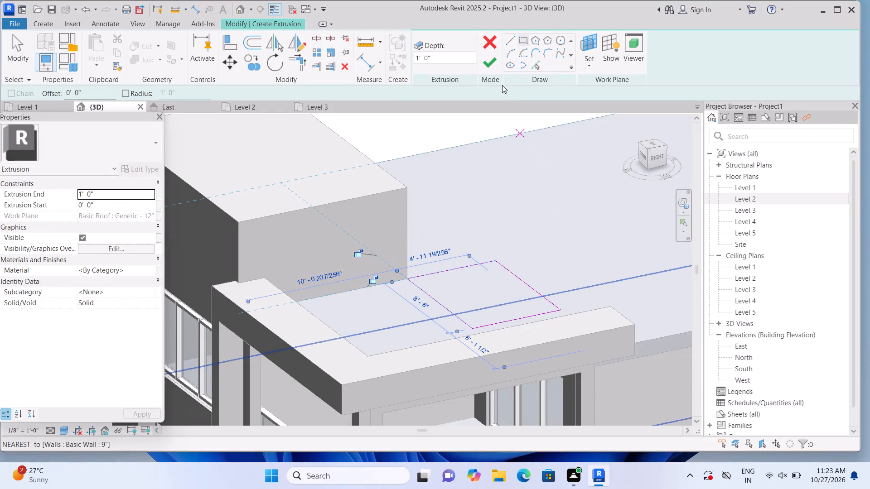
Finish the rectangular roof sketch as a solid extrusion 1' 0" deep.
left_click(487, 60)
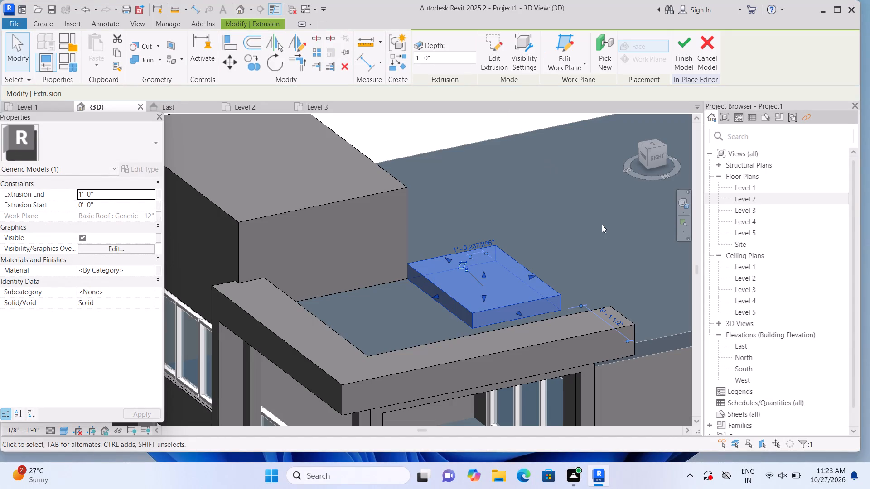
Stretch the roof extrusion sideways onto the parapet, about 1' 1 1/2" from the outer edge, and extend its rear face slightly.
middle_click_drag(600, 225, 418, 256, "shift")
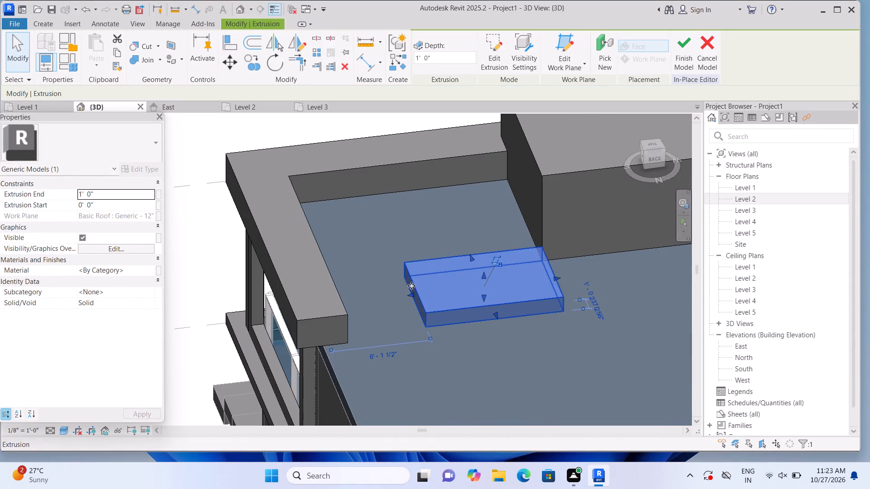
left_click_drag(414, 294, 360, 305)
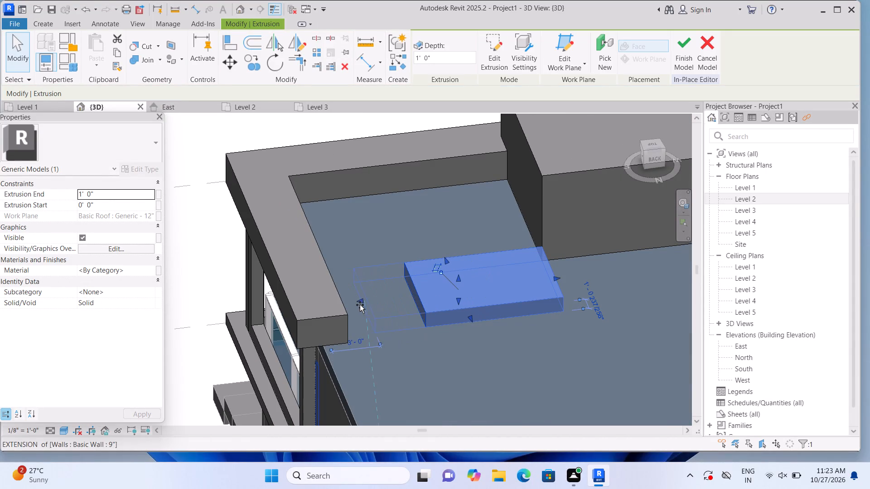
left_click_drag(360, 305, 344, 310)
left_click(344, 310)
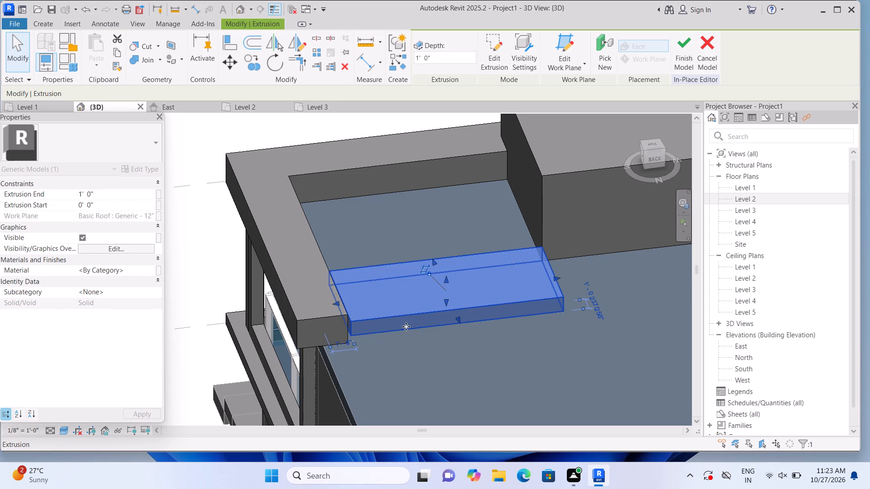
left_click_drag(458, 317, 454, 323)
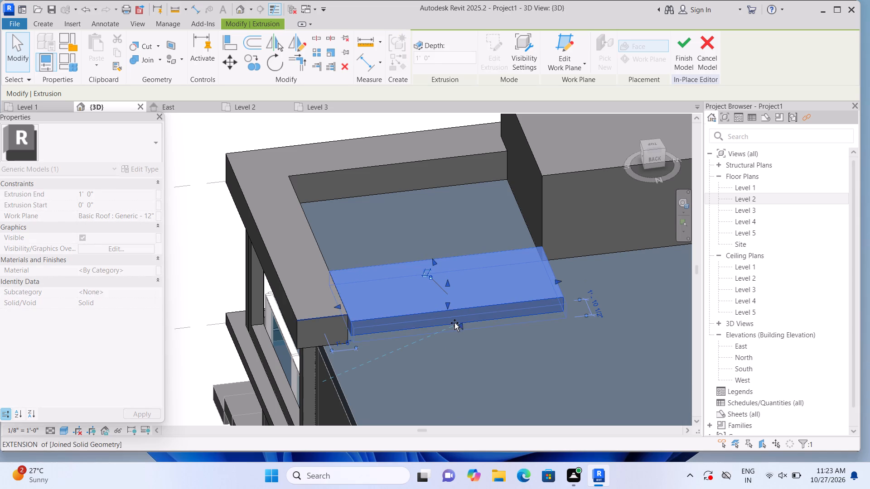
left_click_drag(454, 323, 454, 322)
scroll(419, 355, "up", 3)
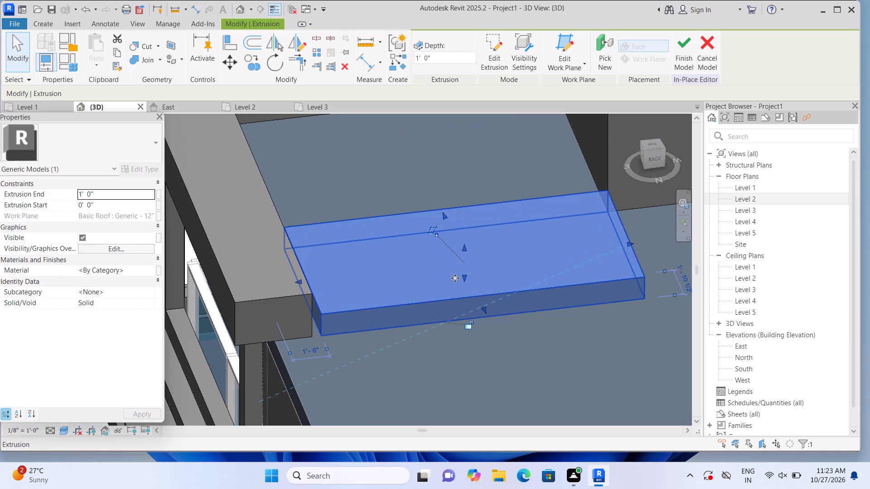
left_click_drag(299, 279, 293, 279)
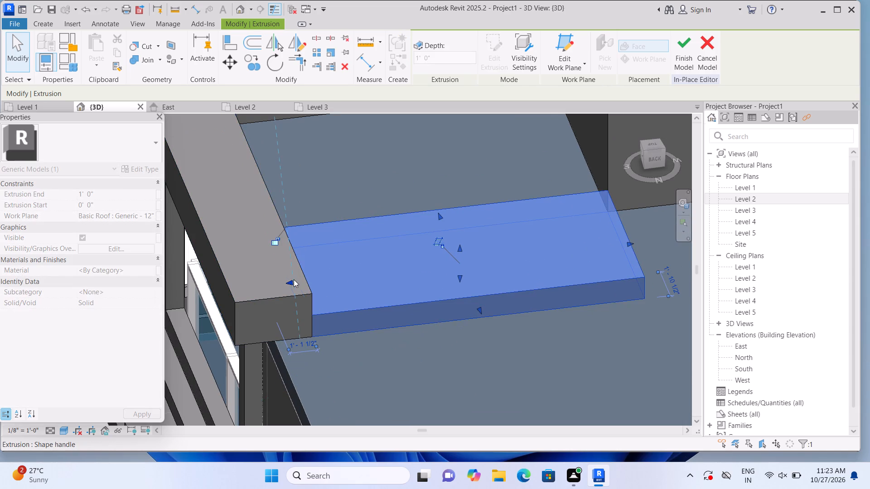
Raise the top of the roof extrusion to about 5' 7".
scroll(301, 281, "down", 1)
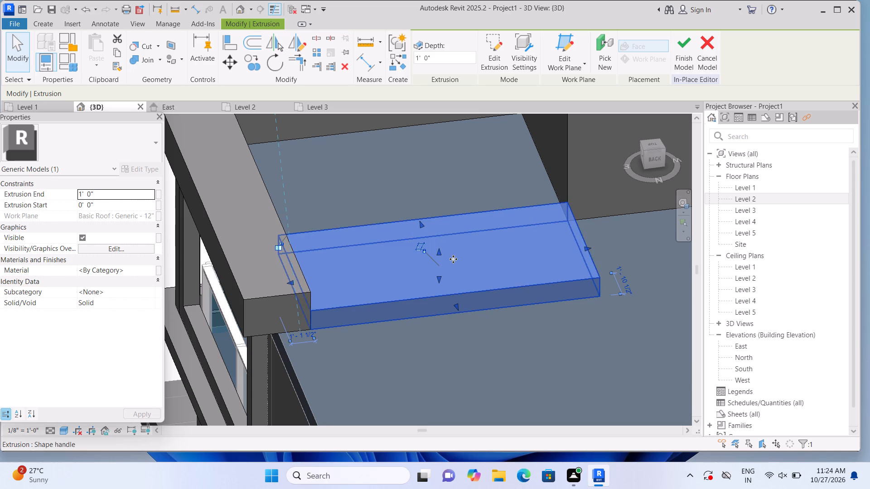
left_click_drag(438, 251, 441, 183)
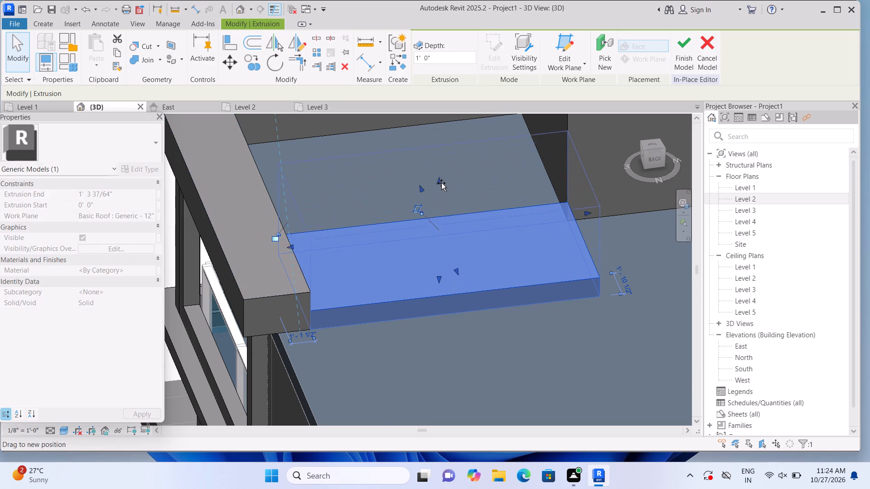
left_click_drag(441, 183, 441, 170)
left_click(441, 170)
scroll(441, 173, "down", 3)
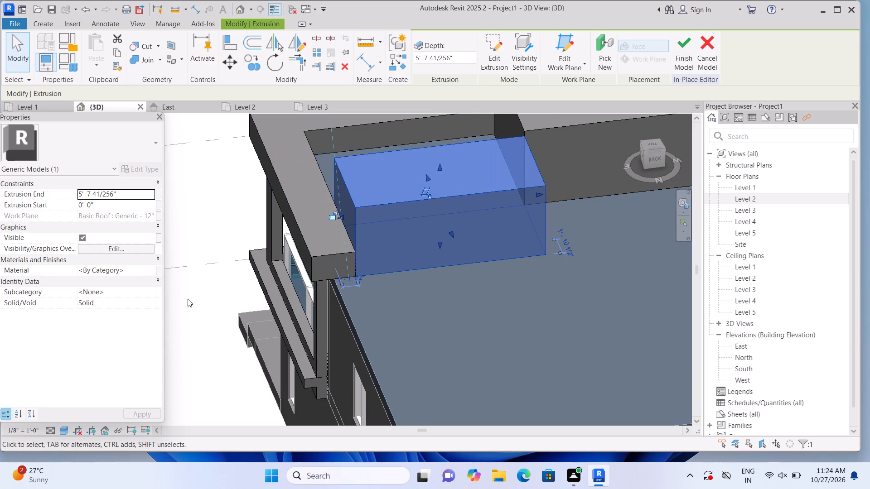
Extend the roof extrusion's rear face slightly farther toward the back of the building.
middle_click_drag(173, 316, 420, 342, "shift")
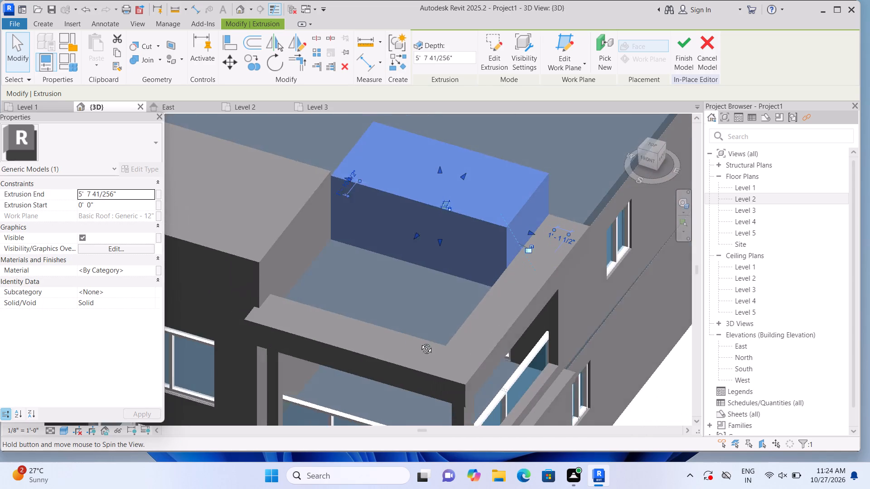
middle_click_drag(420, 342, 425, 336, "shift")
middle_click_drag(403, 300, 418, 255)
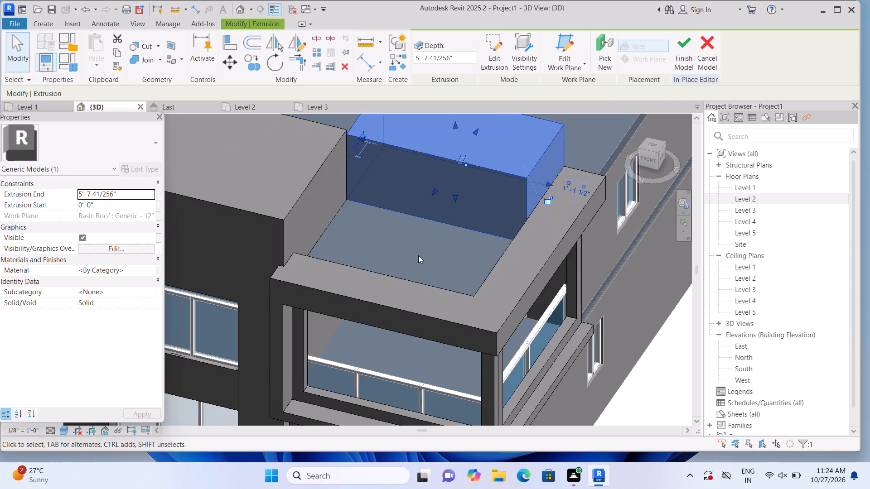
scroll(418, 255, "down", 1)
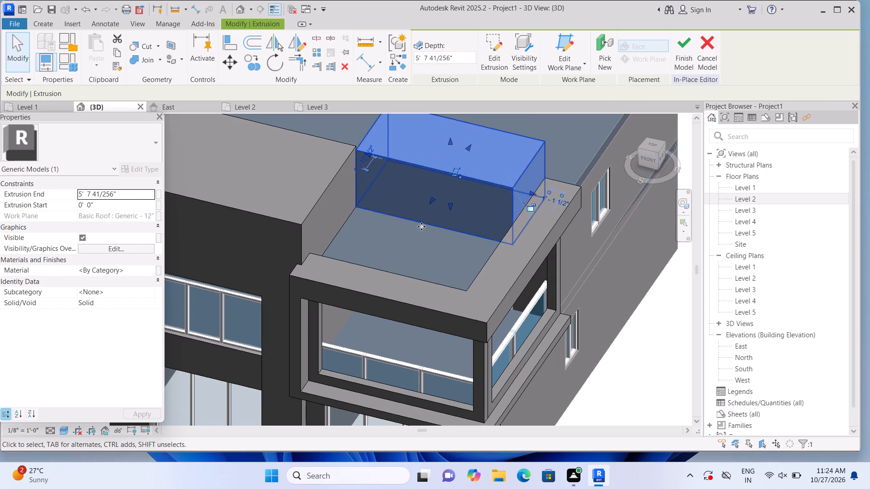
scroll(421, 226, "down", 1)
scroll(412, 180, "up", 1)
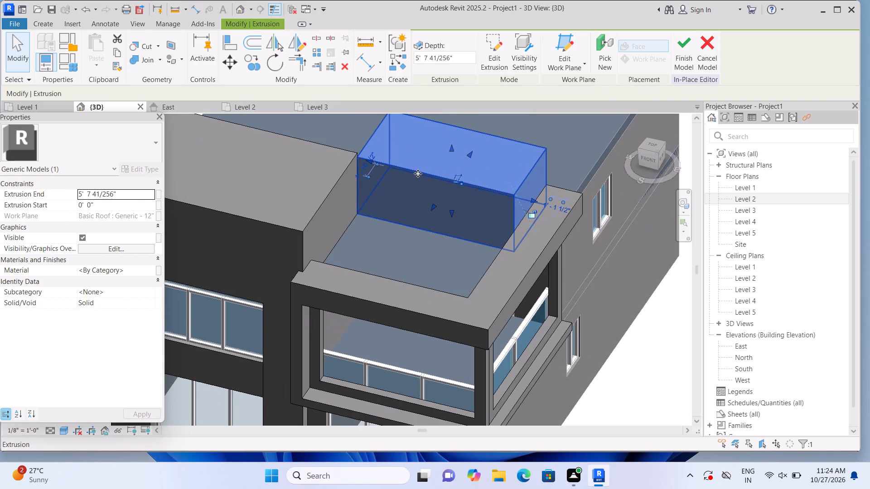
left_click_drag(469, 153, 470, 145)
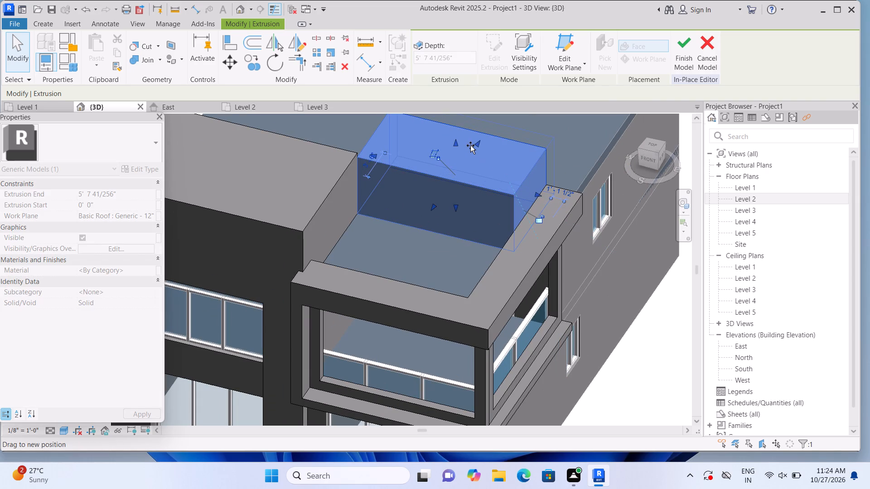
left_click_drag(470, 145, 470, 145)
left_click(470, 145)
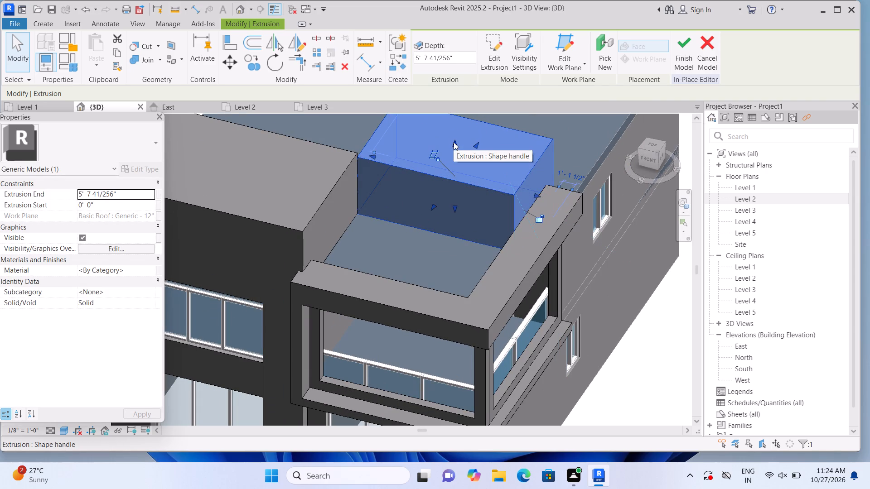
Raise the top of the roof extrusion to an extrusion end of 6' 0".
left_click(454, 142)
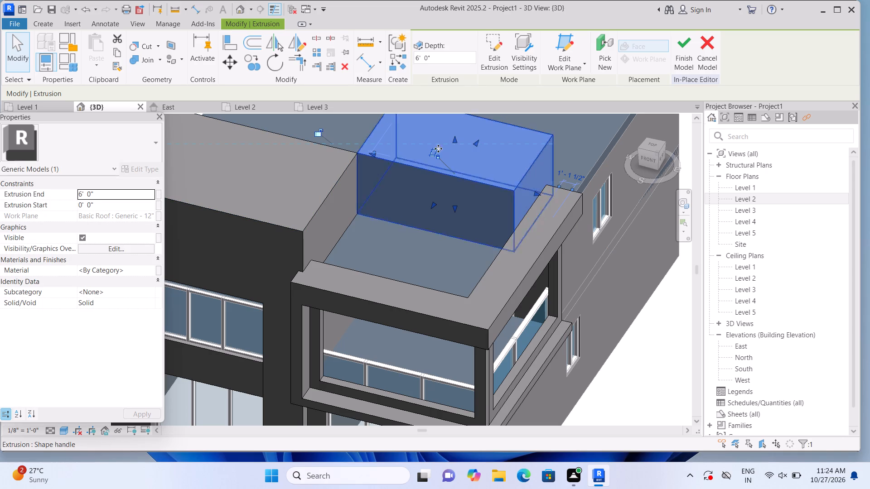
scroll(438, 153, "down", 4)
left_click(571, 283)
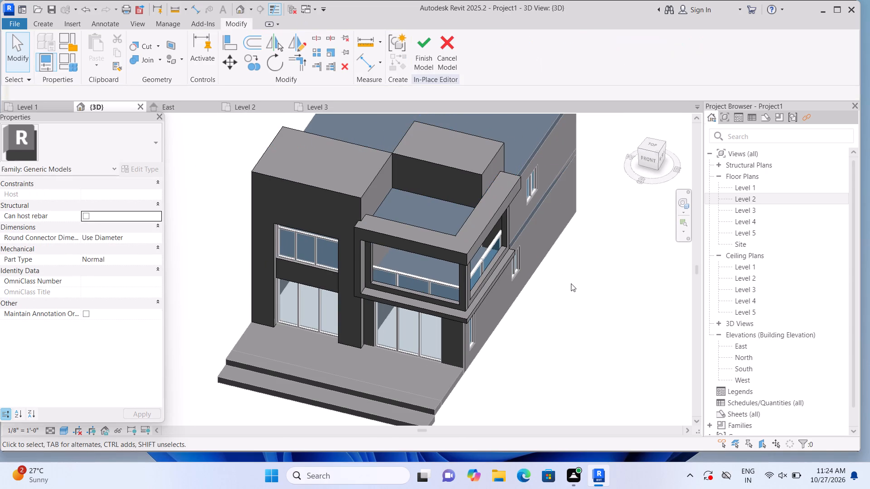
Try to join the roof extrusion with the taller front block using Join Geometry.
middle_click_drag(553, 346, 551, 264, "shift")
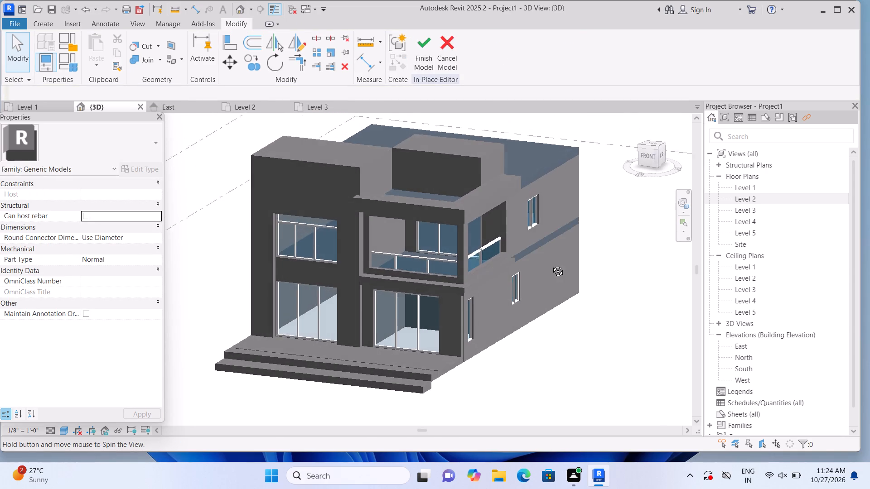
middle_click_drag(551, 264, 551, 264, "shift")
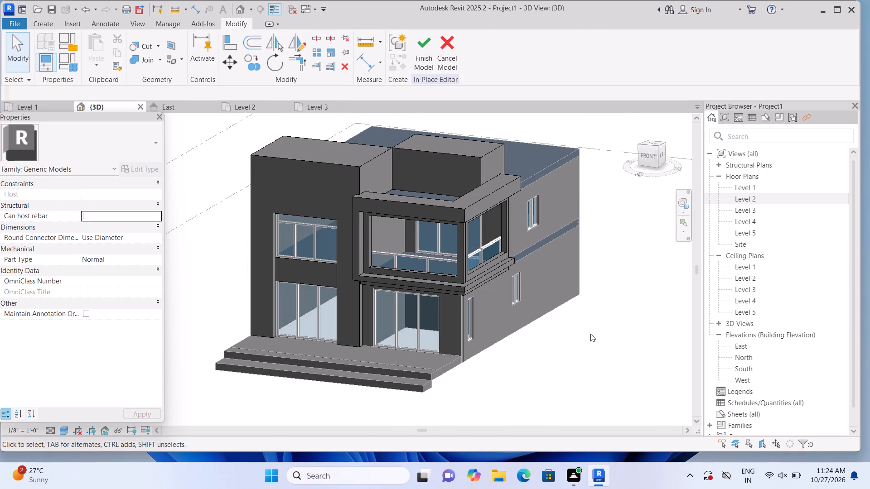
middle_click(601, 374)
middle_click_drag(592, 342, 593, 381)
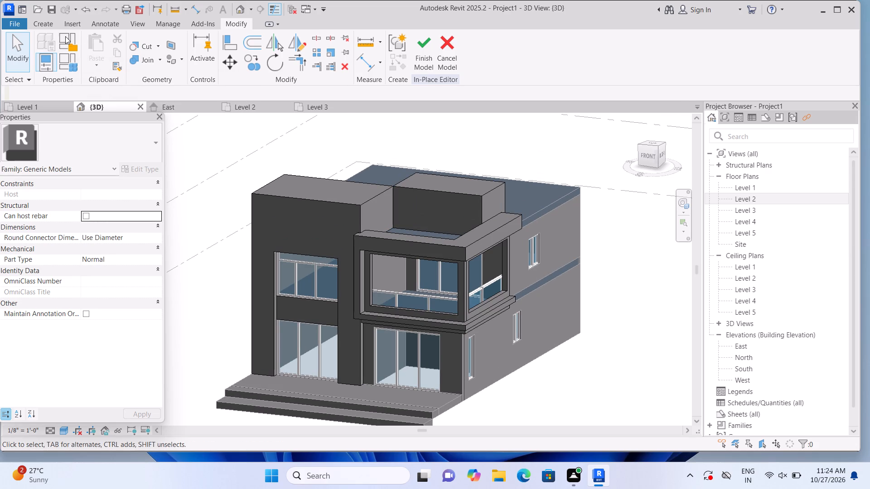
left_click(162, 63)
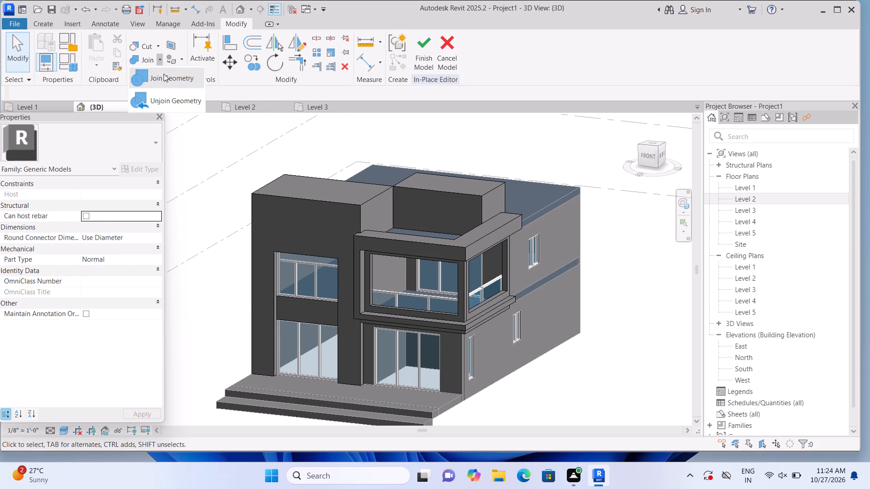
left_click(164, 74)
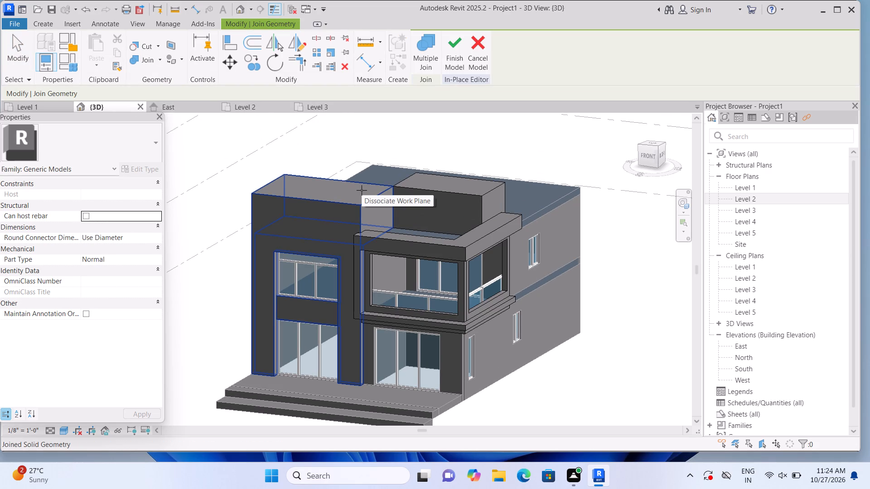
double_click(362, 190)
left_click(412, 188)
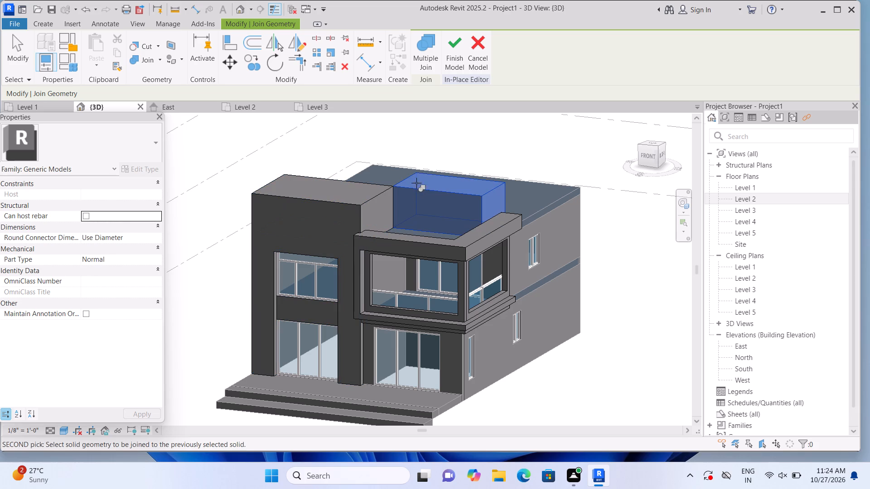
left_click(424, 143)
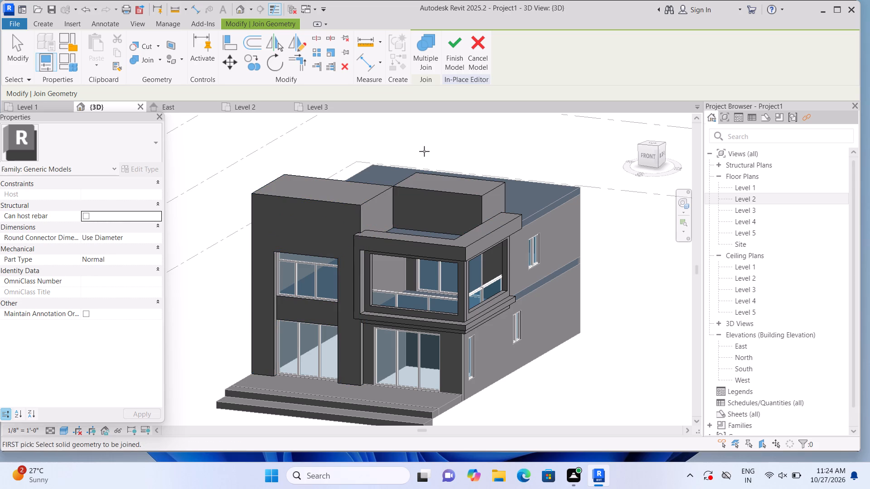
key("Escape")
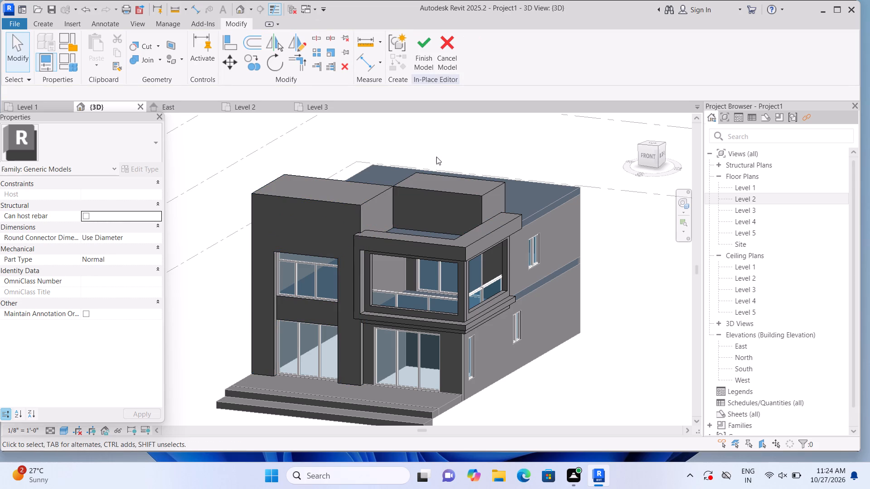
Stretch the roof extrusion's inner side behind the taller front block to that block's far outer side.
left_click(447, 182)
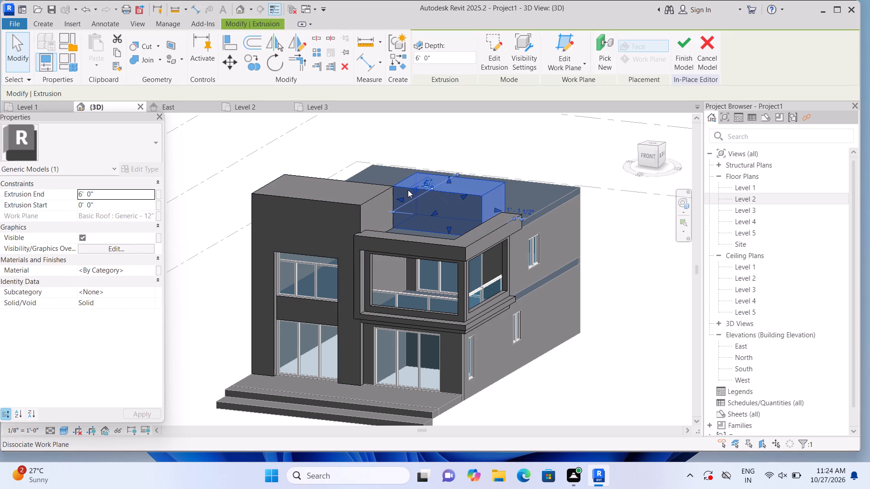
left_click_drag(400, 199, 369, 186)
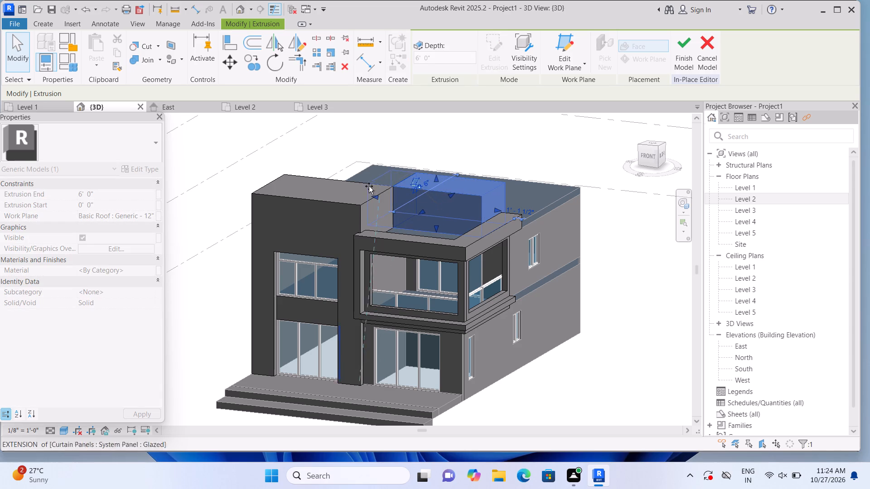
left_click_drag(369, 186, 337, 163)
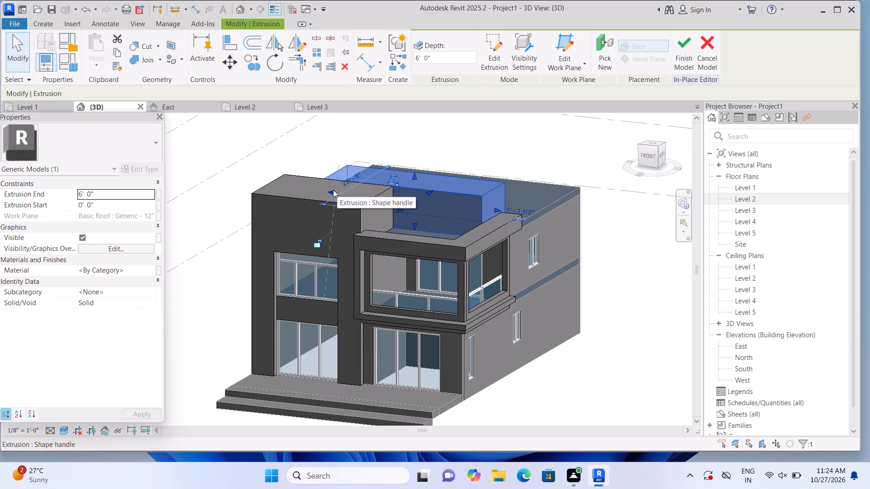
left_click_drag(332, 191, 297, 175)
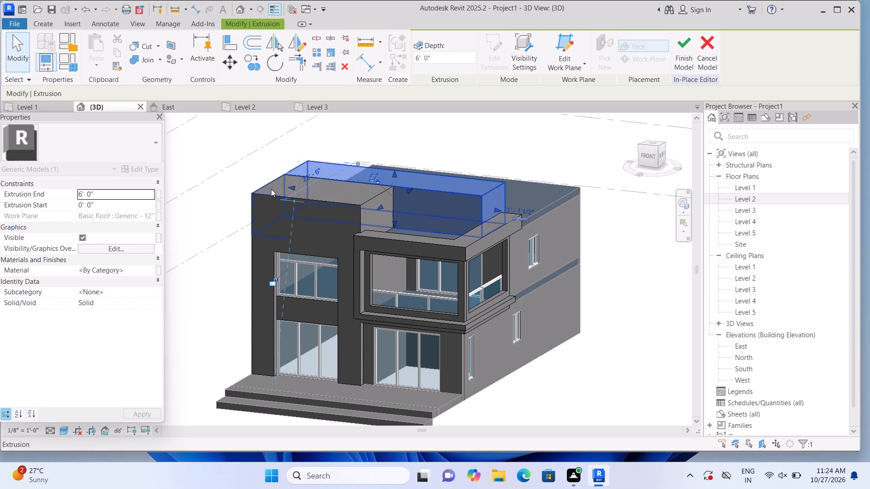
left_click(235, 198)
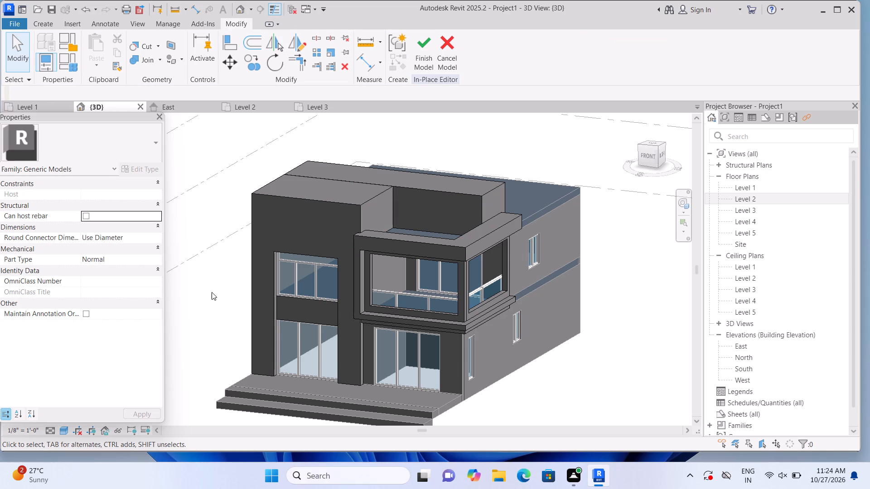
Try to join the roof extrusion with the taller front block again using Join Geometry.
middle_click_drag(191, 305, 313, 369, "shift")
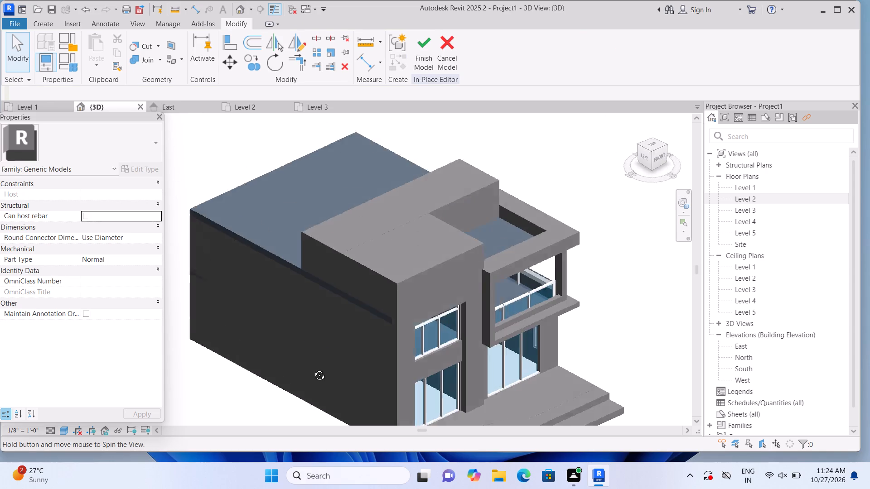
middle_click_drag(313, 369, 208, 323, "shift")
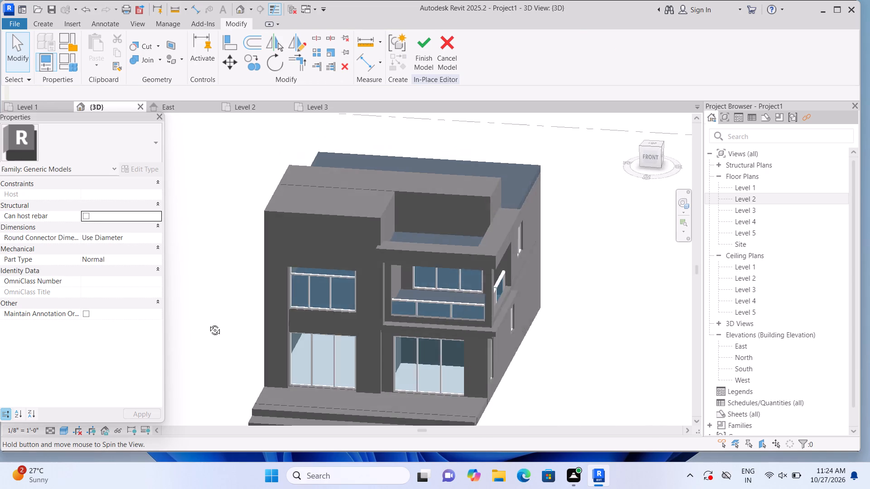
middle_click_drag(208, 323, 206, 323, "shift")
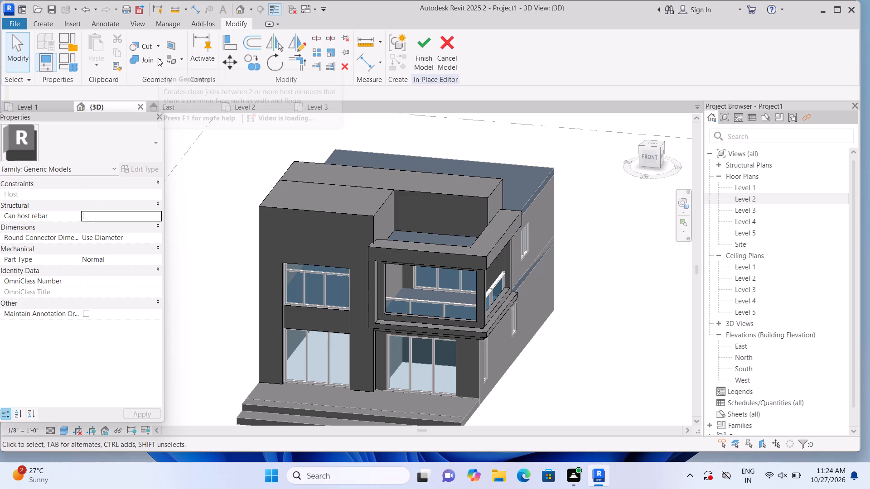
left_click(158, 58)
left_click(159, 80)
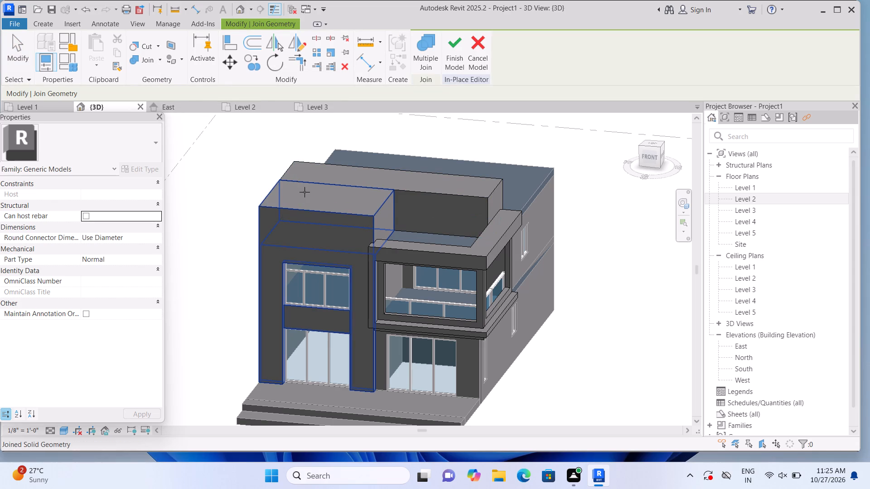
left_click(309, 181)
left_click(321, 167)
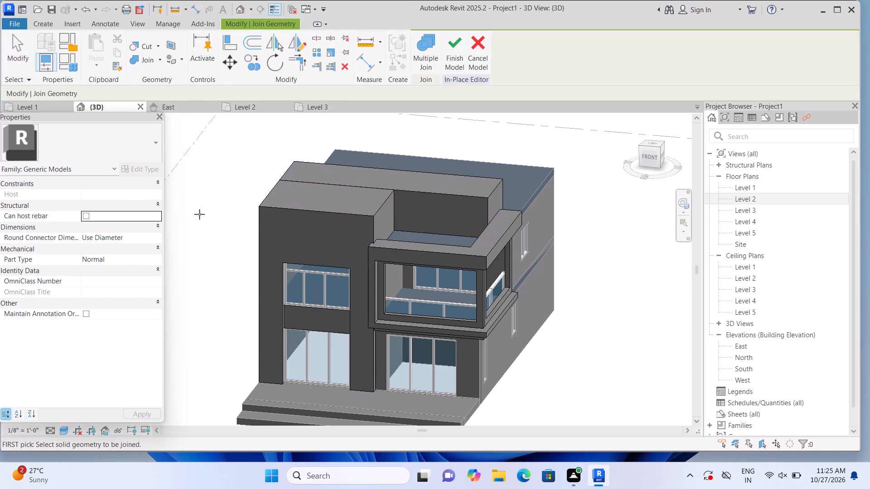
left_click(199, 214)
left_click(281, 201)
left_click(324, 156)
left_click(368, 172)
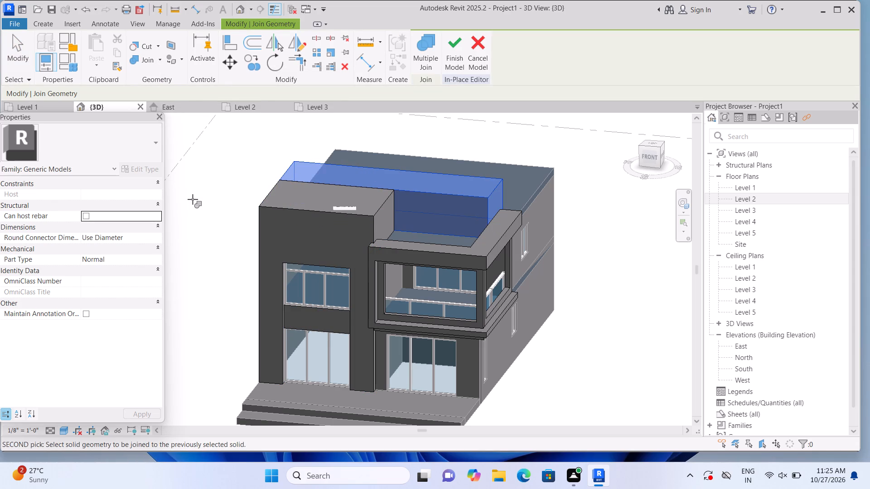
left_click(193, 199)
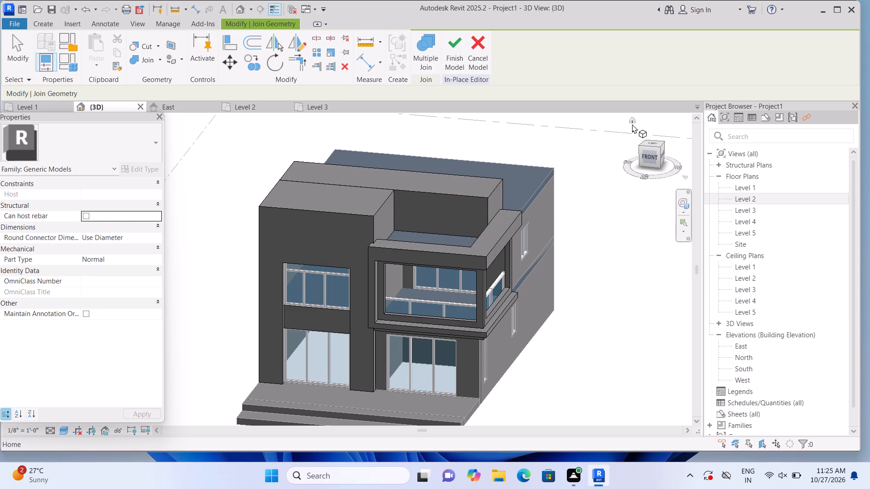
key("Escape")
Examine the roof extrusion and the taller front block from the default home view and from the front.
left_click(632, 124)
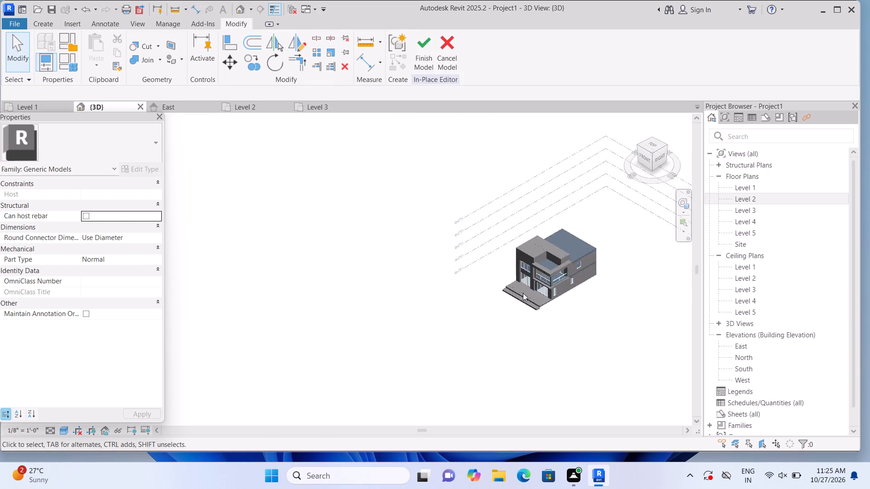
scroll(262, 346, "up", 9)
scroll(188, 282, "up", 2)
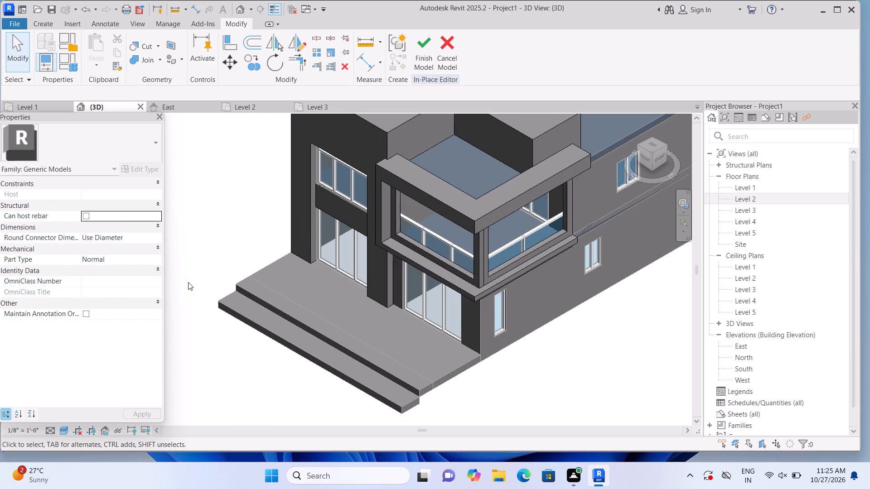
scroll(190, 283, "down", 4)
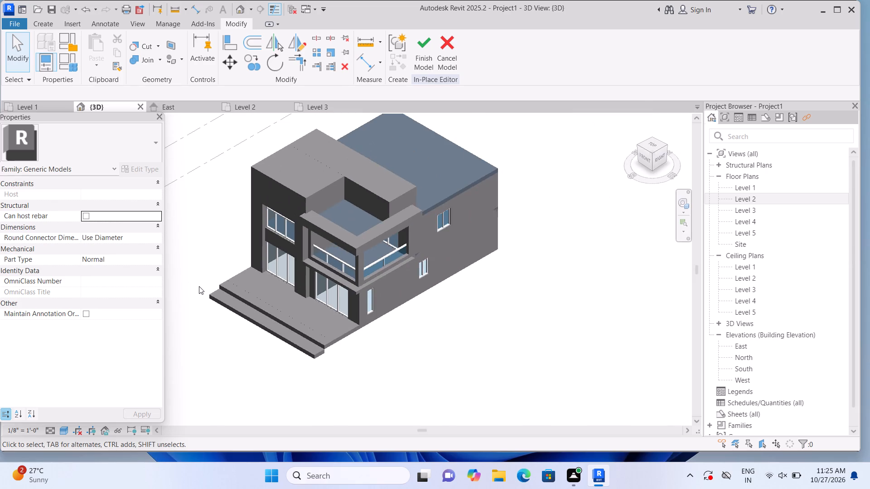
middle_click_drag(434, 414, 433, 404, "shift")
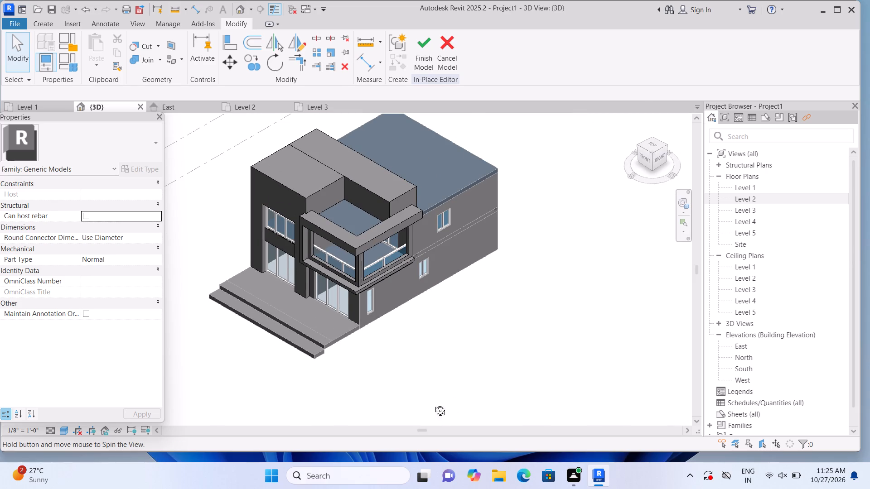
middle_click_drag(433, 404, 482, 337, "shift")
scroll(443, 267, "up", 2)
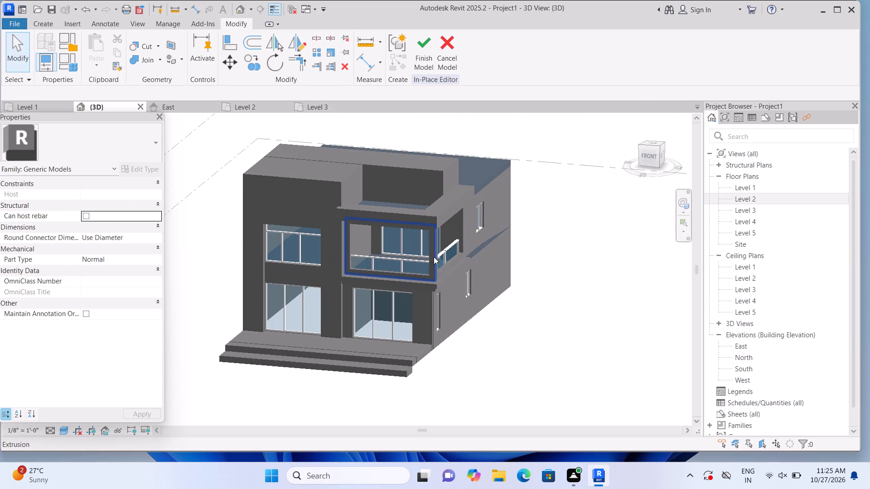
middle_click_drag(502, 325, 552, 378)
scroll(381, 222, "up", 2)
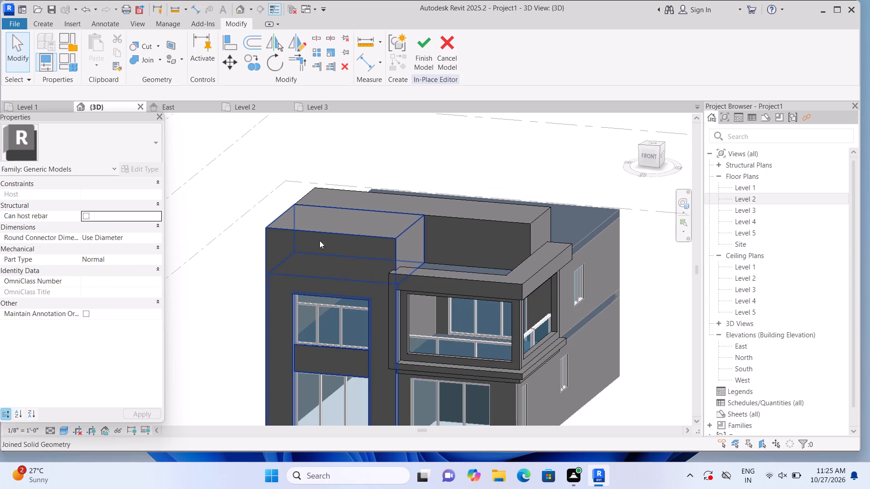
scroll(289, 218, "up", 1)
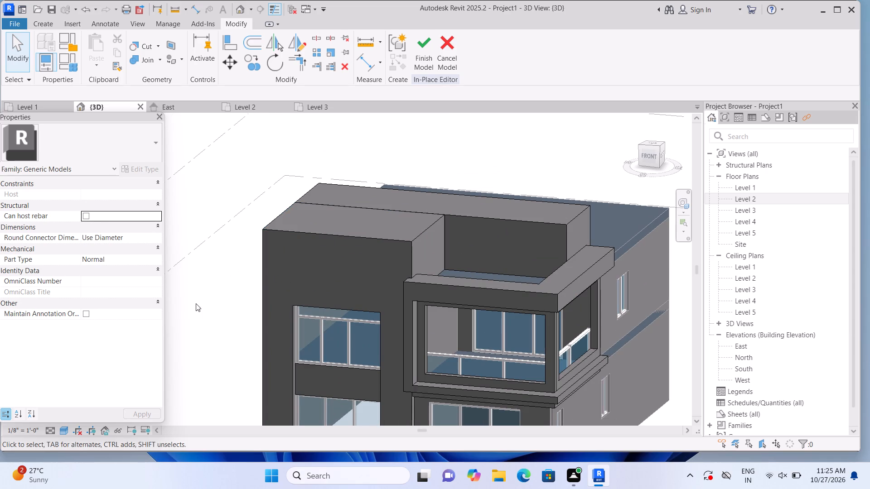
Create a 1' 0" extrusion on the front block's top face from a rectangle about 16' 6" by 4 1/2" along its front edge.
middle_click_drag(198, 311, 298, 372, "shift")
middle_click_drag(317, 316, 140, 246)
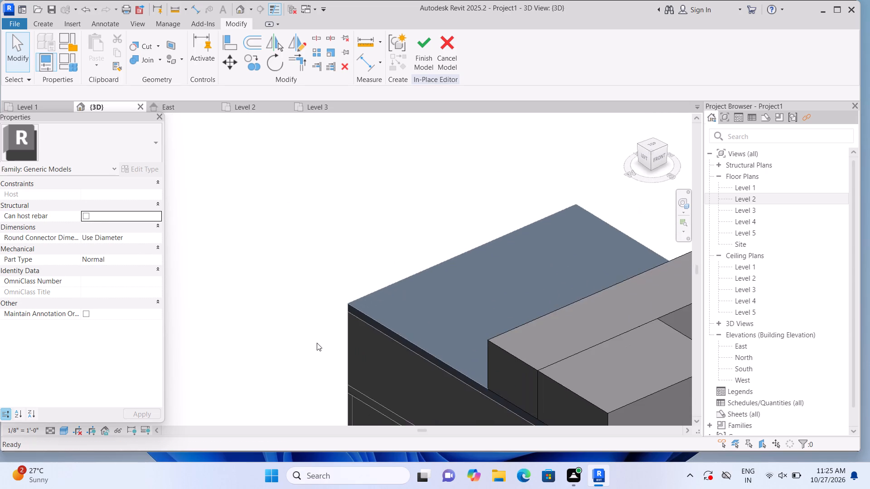
middle_click_drag(313, 340, 143, 277)
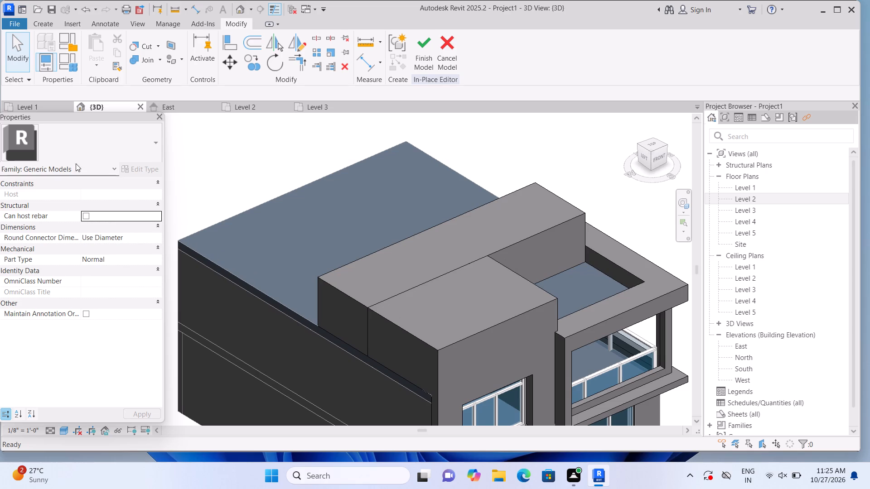
left_click(52, 29)
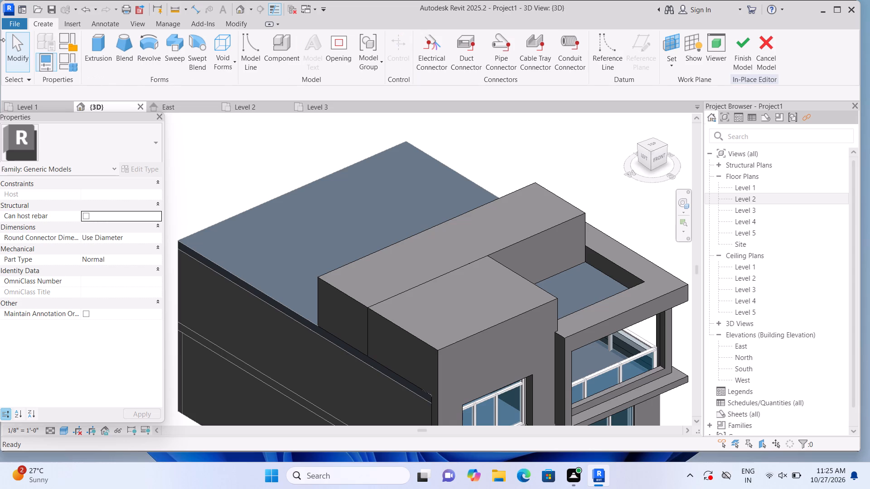
left_click(109, 46)
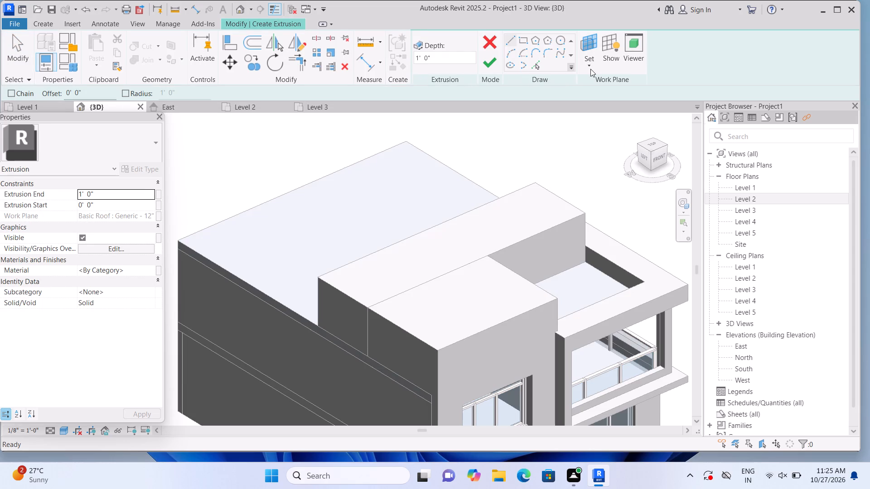
left_click(590, 69)
left_click(623, 111)
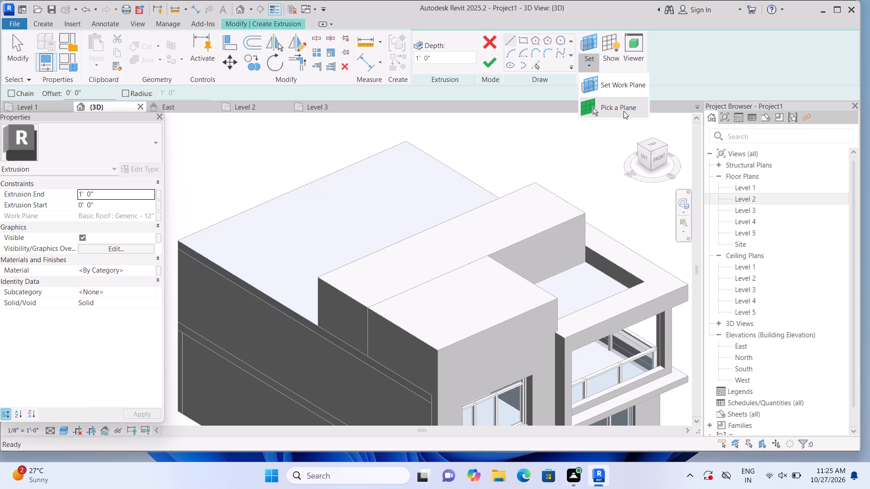
left_click(505, 288)
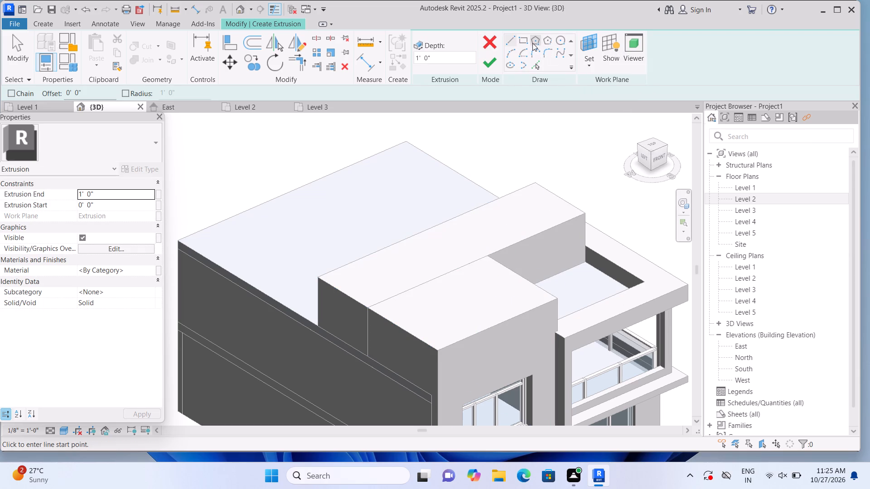
left_click(527, 41)
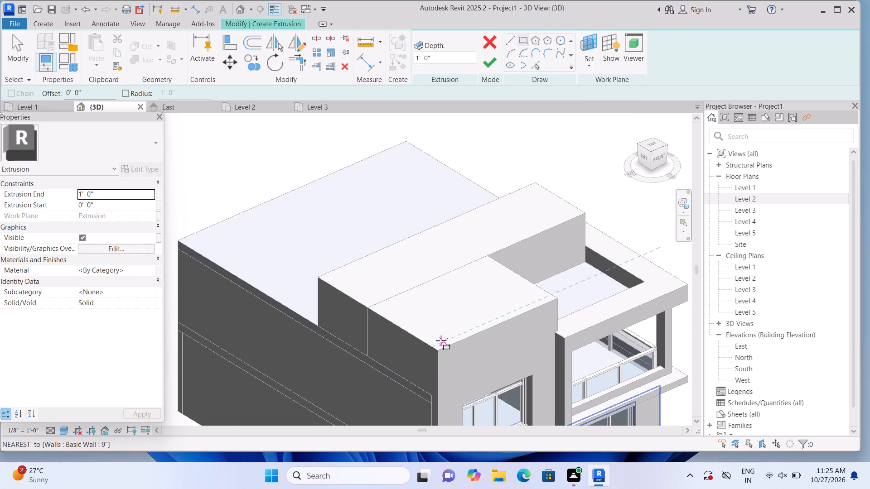
scroll(441, 361, "up", 3)
middle_click_drag(442, 360, 367, 344)
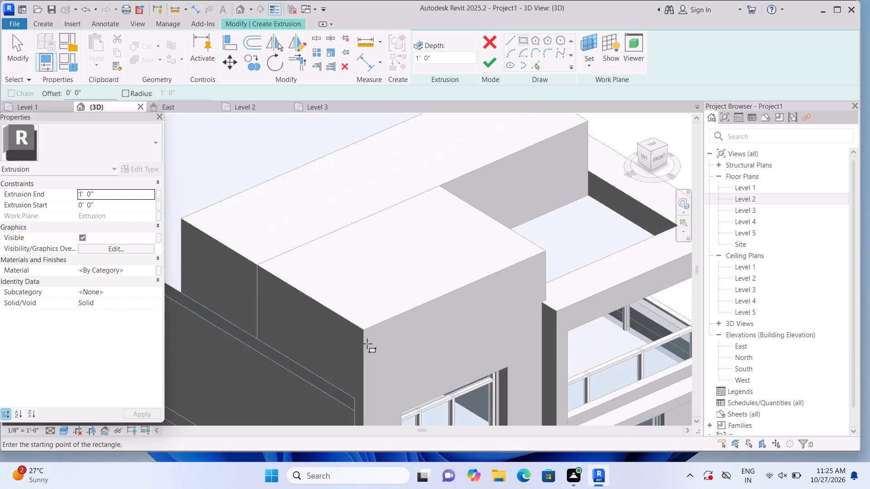
scroll(367, 343, "up", 2)
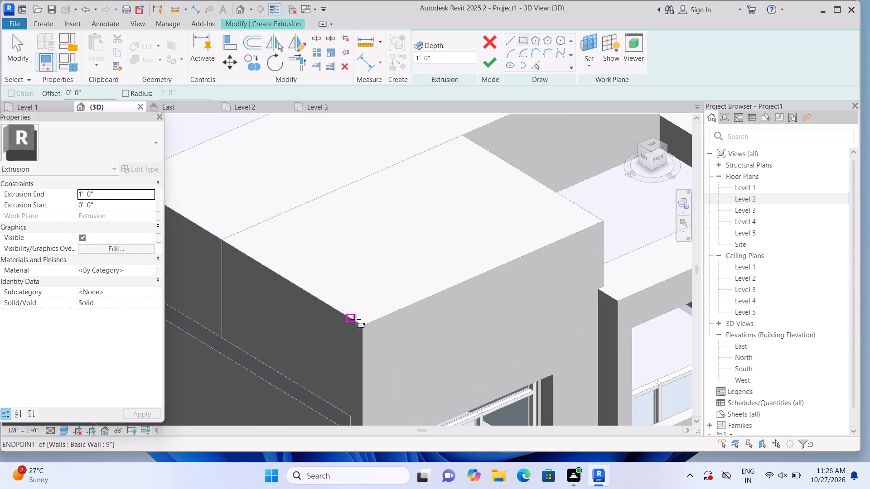
left_click(355, 319)
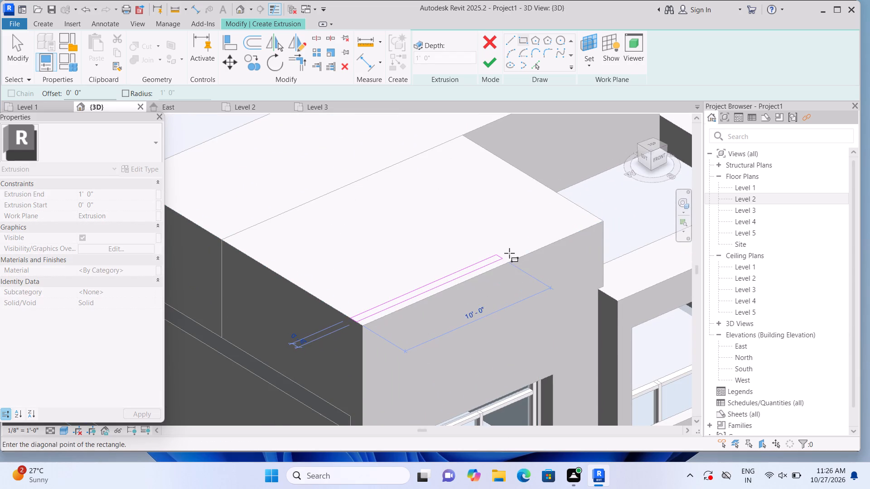
left_click(600, 222)
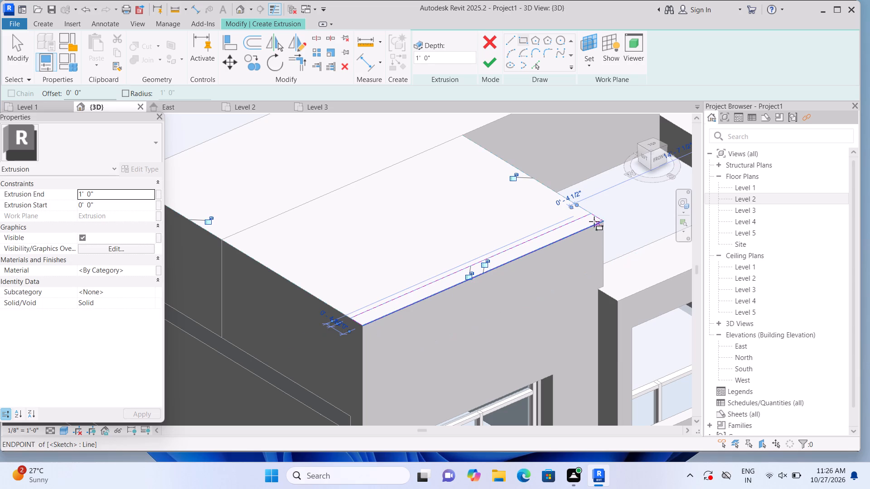
left_click(497, 63)
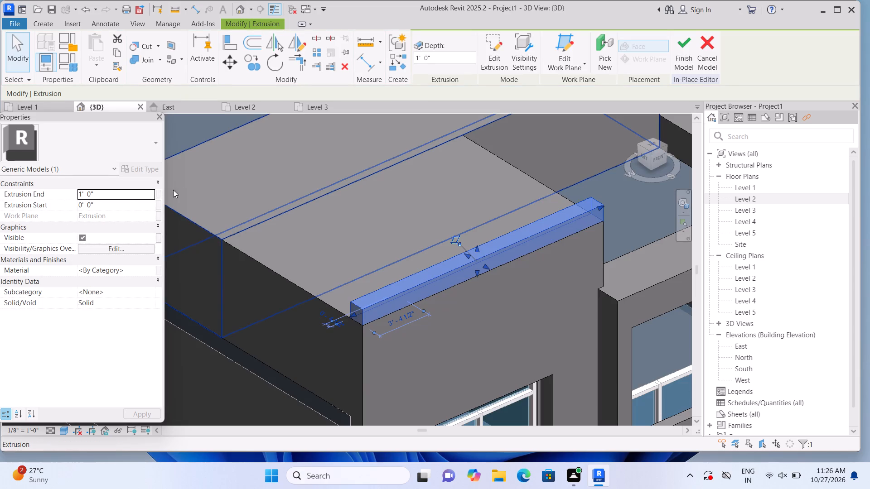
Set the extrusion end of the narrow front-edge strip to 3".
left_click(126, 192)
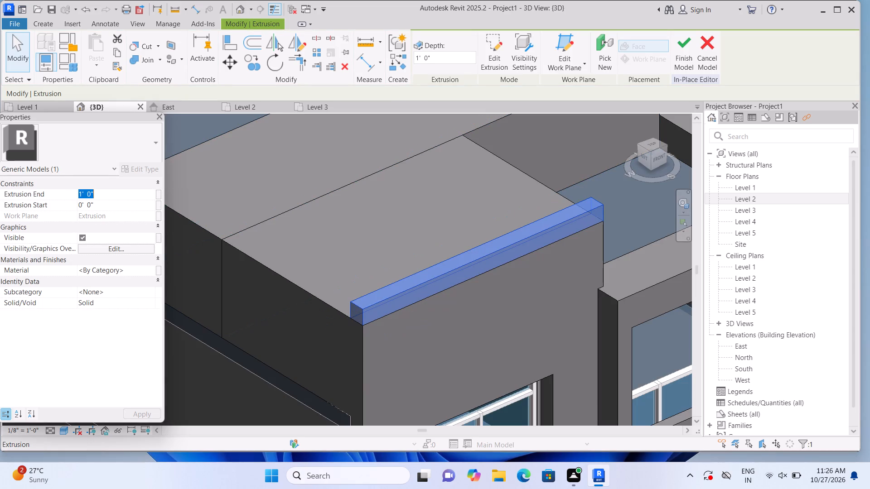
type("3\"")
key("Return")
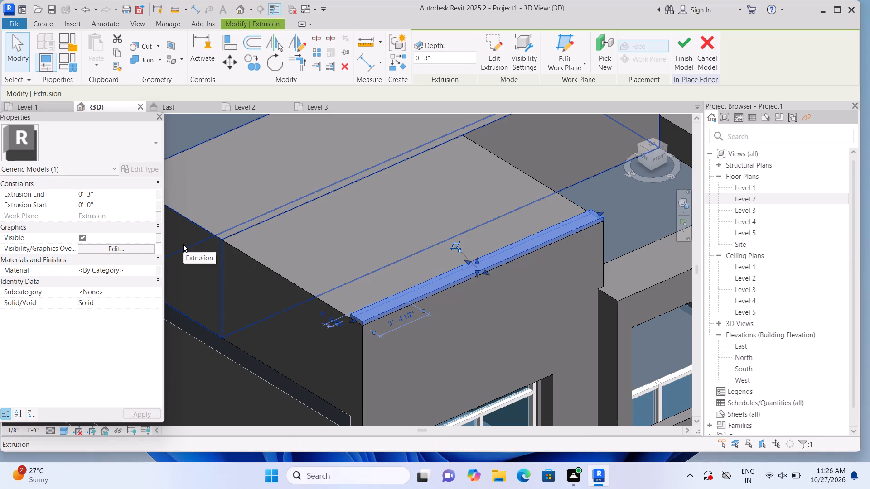
Set the extrusion end of the narrow front-edge strip to 4".
left_click(126, 196)
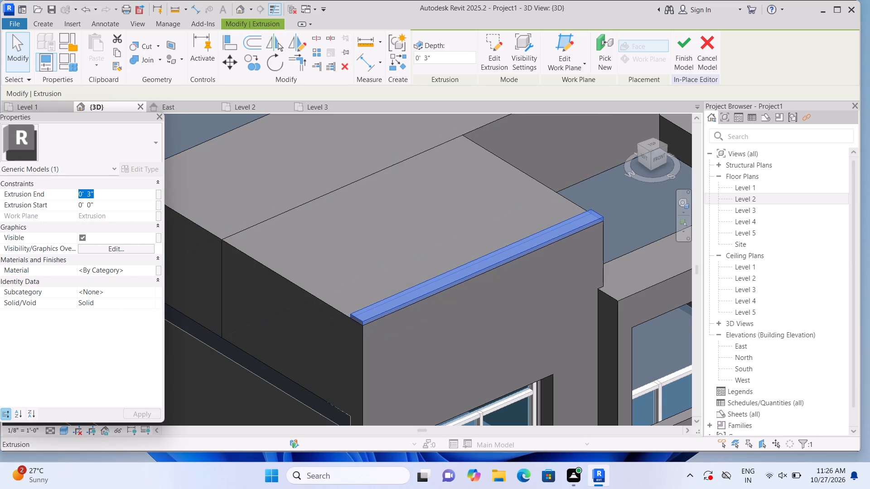
key("BackSpace")
key("4")
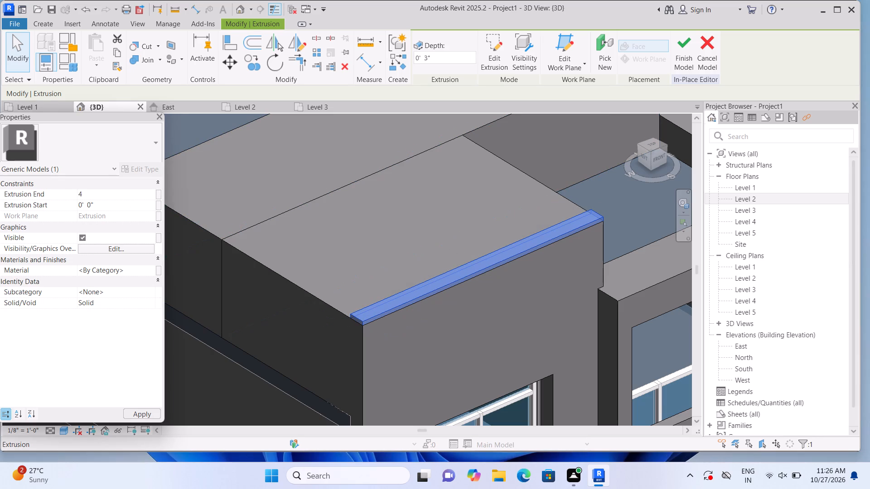
key("shift+quotedbl")
key("Return")
scroll(198, 226, "down", 1)
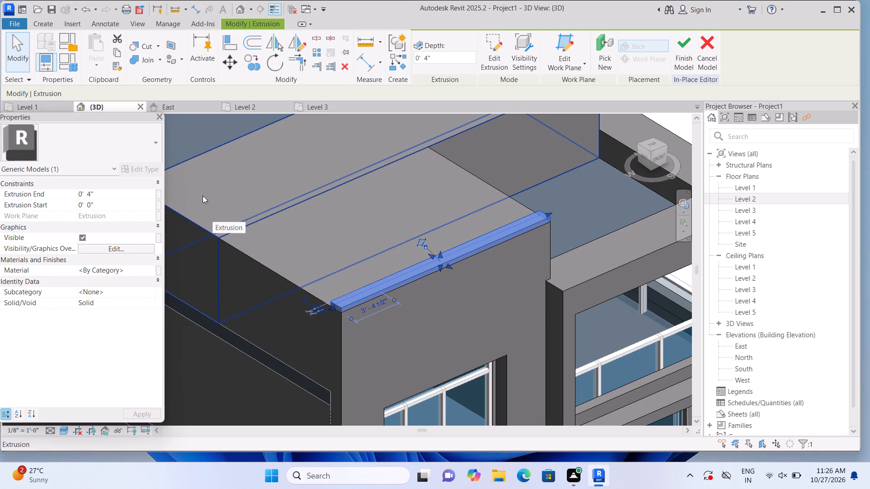
left_click(202, 136)
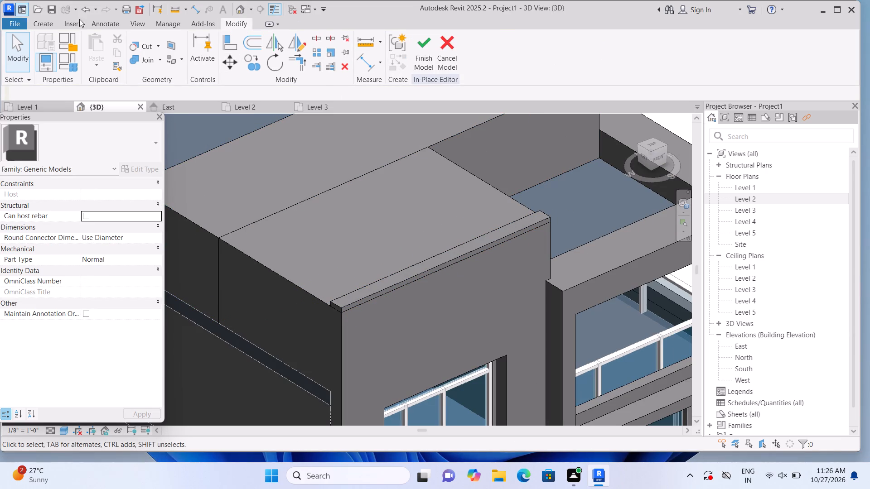
Pull the narrow strip's front face slightly outward beyond the front block's facade.
left_click(401, 285)
left_click_drag(448, 266, 453, 267)
left_click(453, 267)
scroll(424, 324, "down", 2)
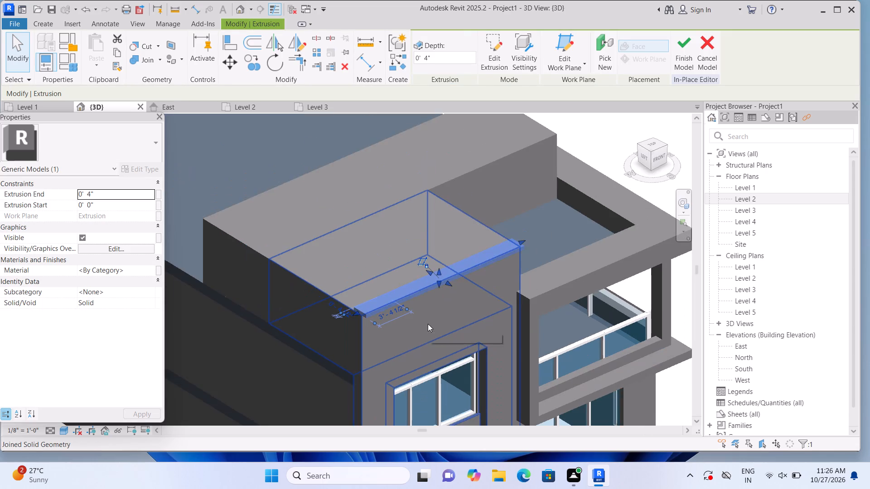
Deselect the coping strip and examine its overhang on the front block from low front and front-left viewpoints.
left_click(212, 158)
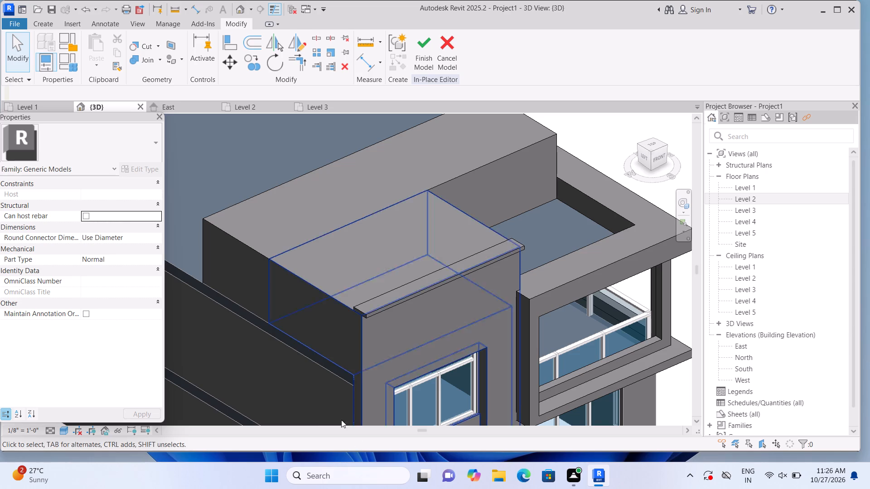
middle_click_drag(324, 407, 316, 340, "shift")
middle_click_drag(295, 383, 294, 378, "shift")
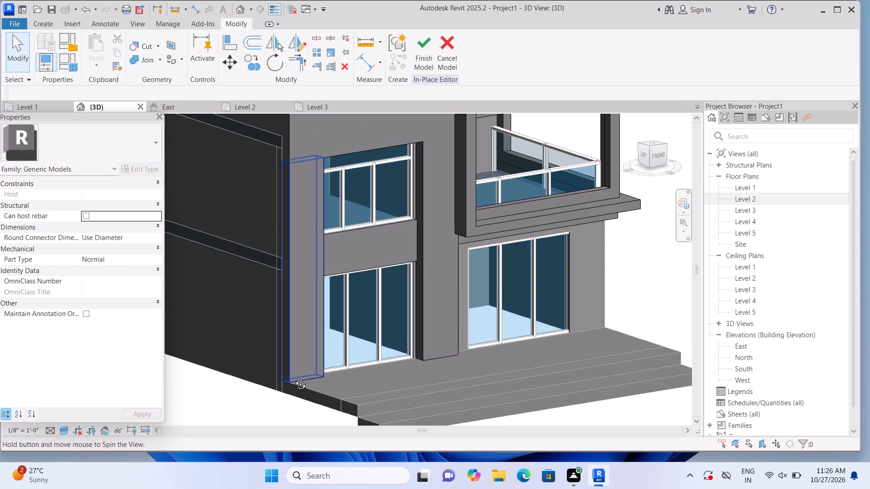
middle_click_drag(294, 378, 295, 355, "shift")
middle_click(295, 355, "shift")
middle_click_drag(297, 358, 290, 482)
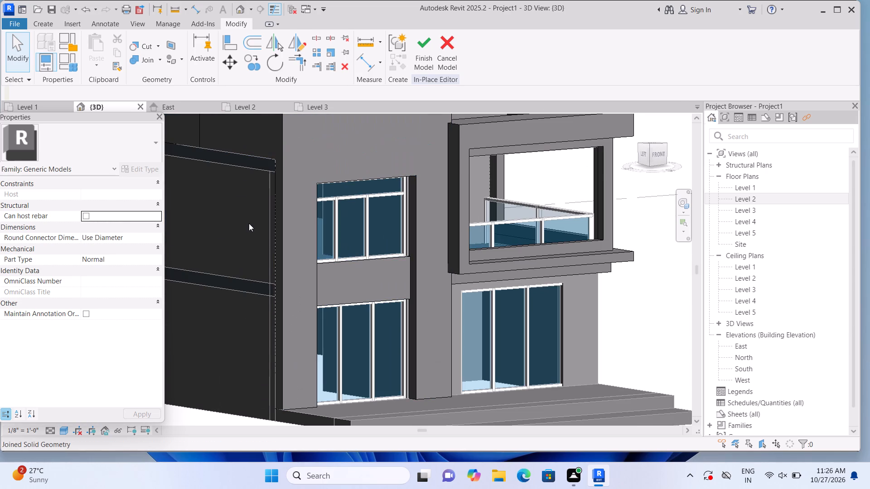
scroll(329, 246, "down", 2)
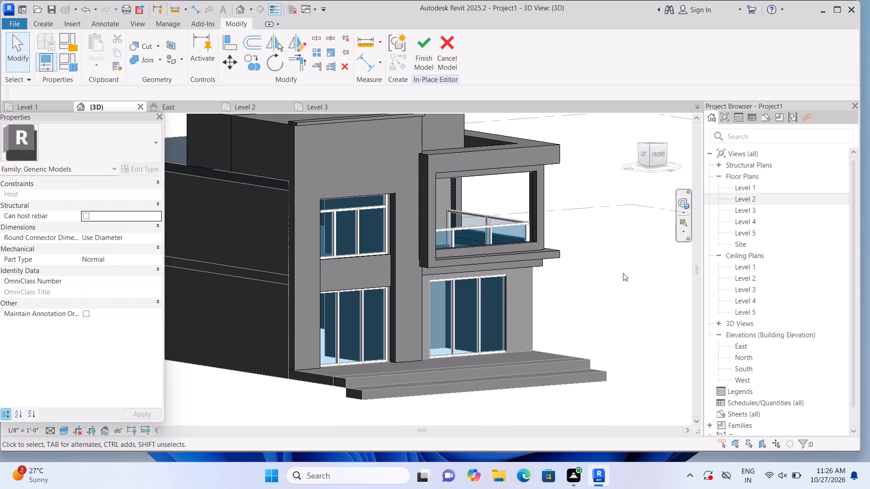
middle_click_drag(626, 273, 619, 329)
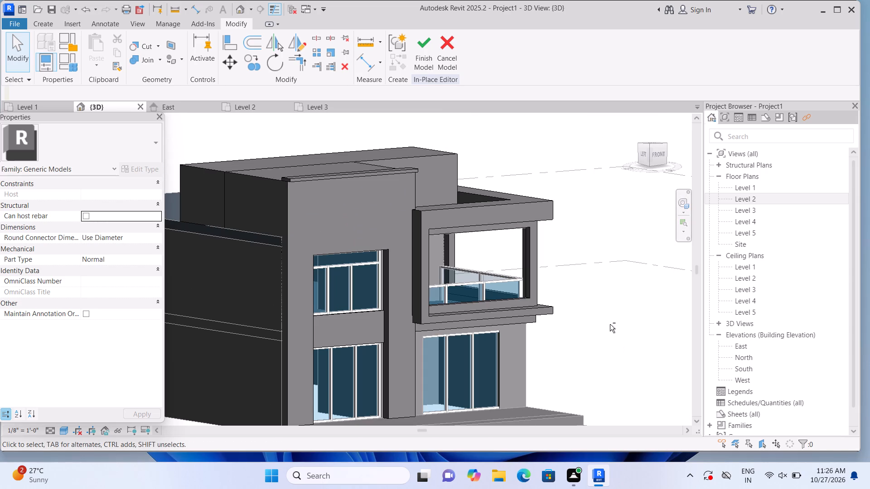
scroll(583, 322, "down", 1)
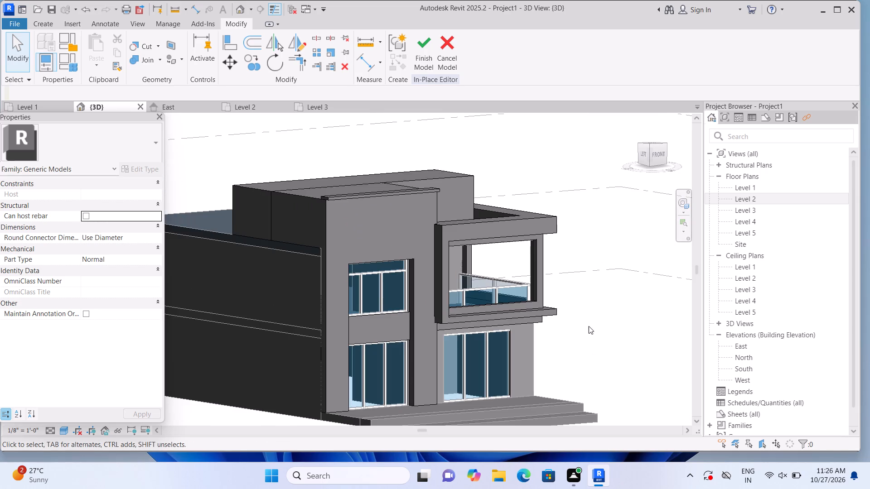
middle_click_drag(589, 326, 576, 279)
middle_click_drag(593, 321, 581, 278, "shift")
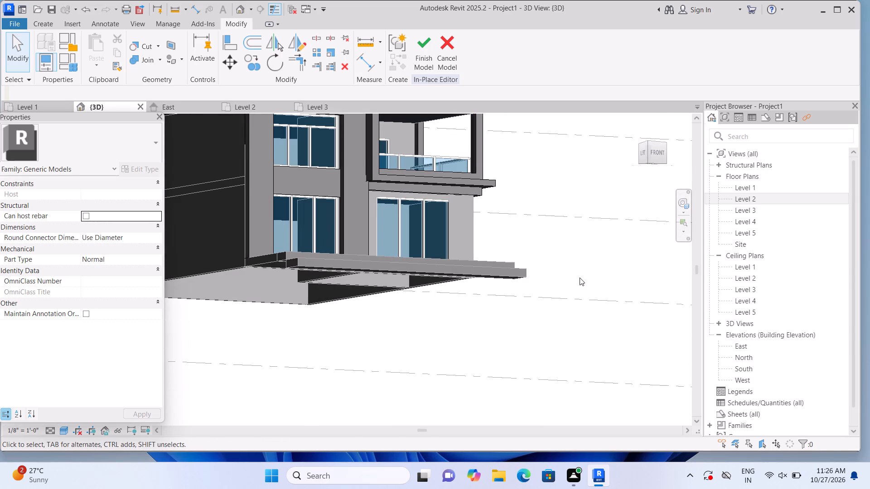
middle_click_drag(579, 235, 596, 394)
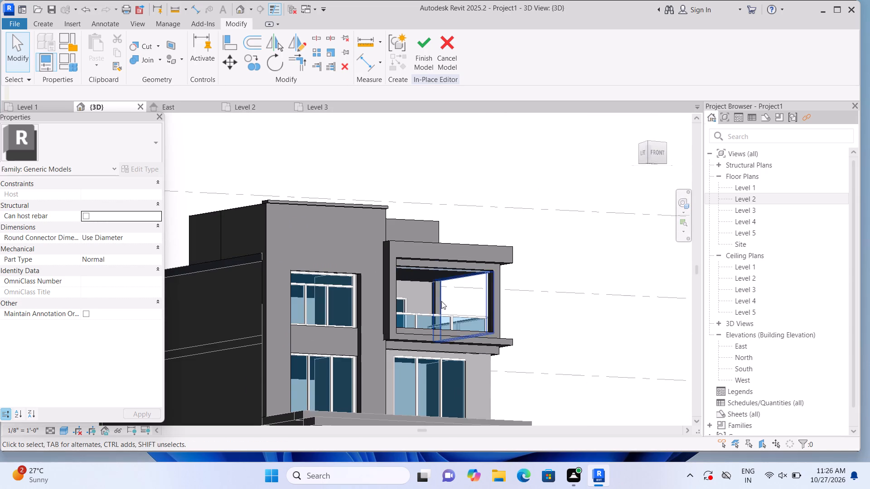
scroll(400, 275, "up", 1)
scroll(319, 202, "up", 2)
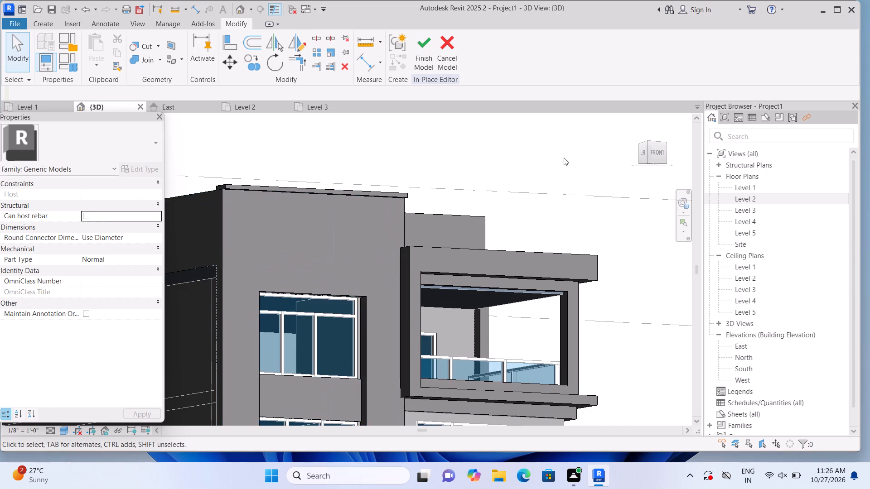
scroll(564, 158, "down", 2)
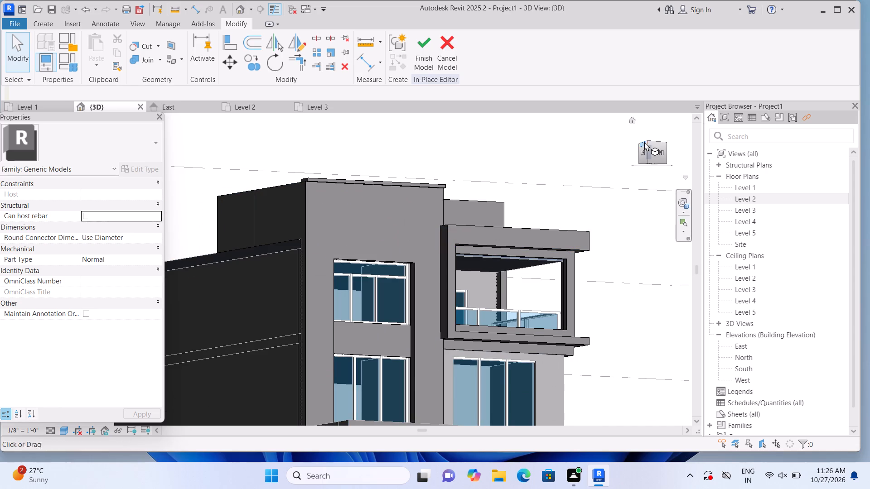
Return to the home 3D view and examine the roof masses and coping strip from above the house's left side.
left_click(631, 121)
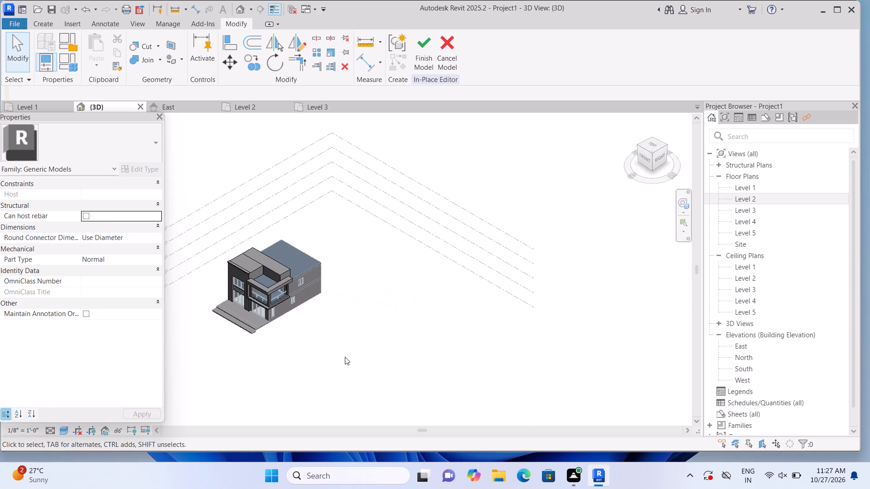
middle_click_drag(262, 373, 507, 324, "shift")
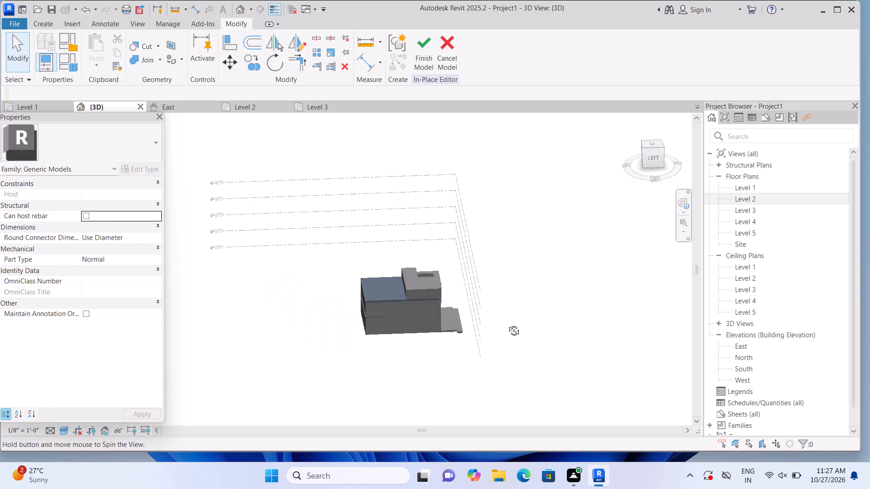
middle_click_drag(507, 324, 508, 322, "shift")
scroll(467, 278, "up", 8)
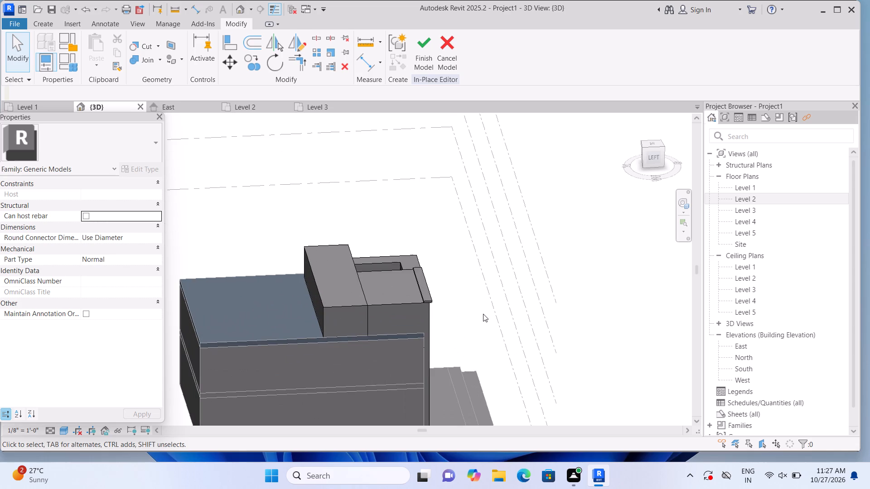
middle_click_drag(521, 327, 487, 340, "shift")
middle_click_drag(451, 331, 504, 295)
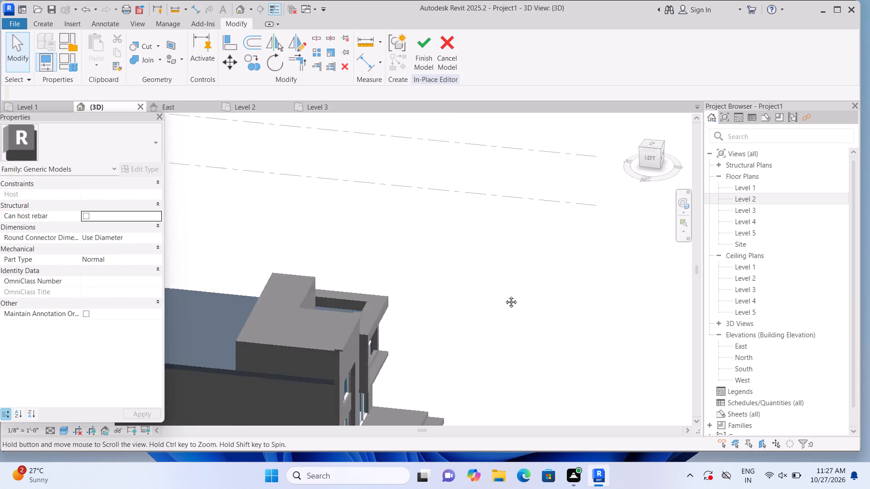
middle_click_drag(504, 295, 609, 260)
scroll(571, 252, "up", 4)
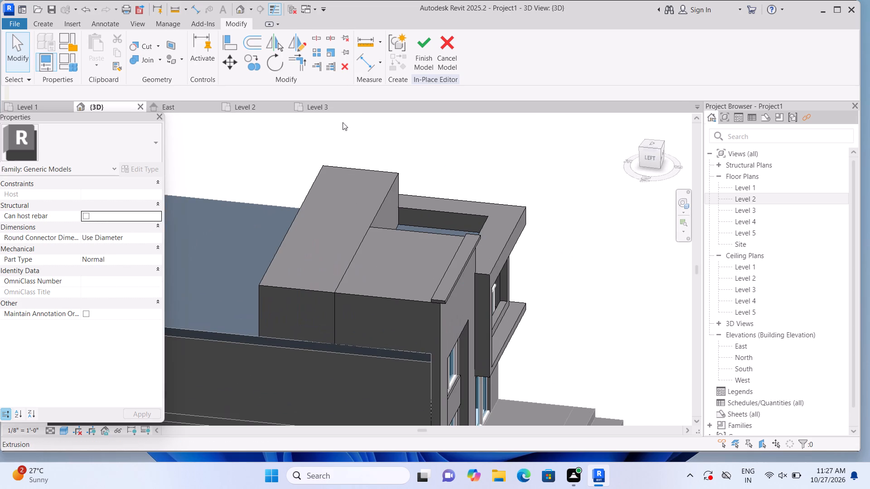
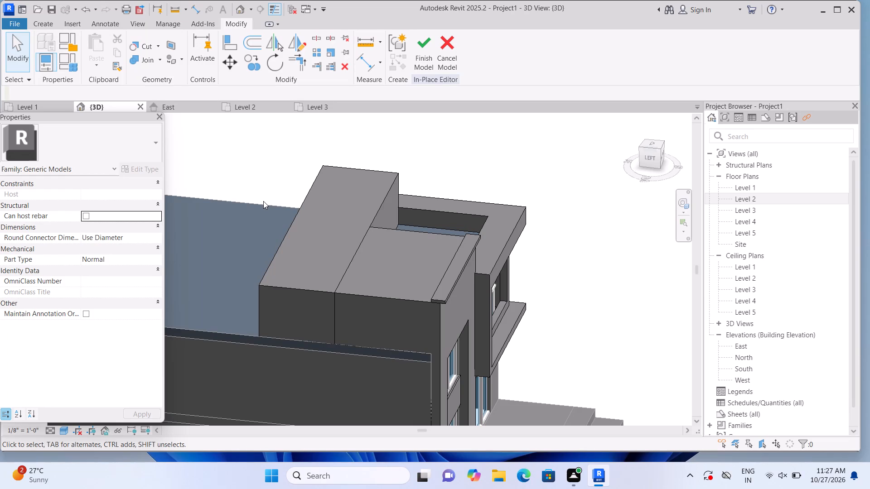
Create a solid extrusion on the roof mass's top face from a rectangle about 18'-7 1/2" by 1'-5" along its left-side edge.
scroll(288, 198, "up", 2)
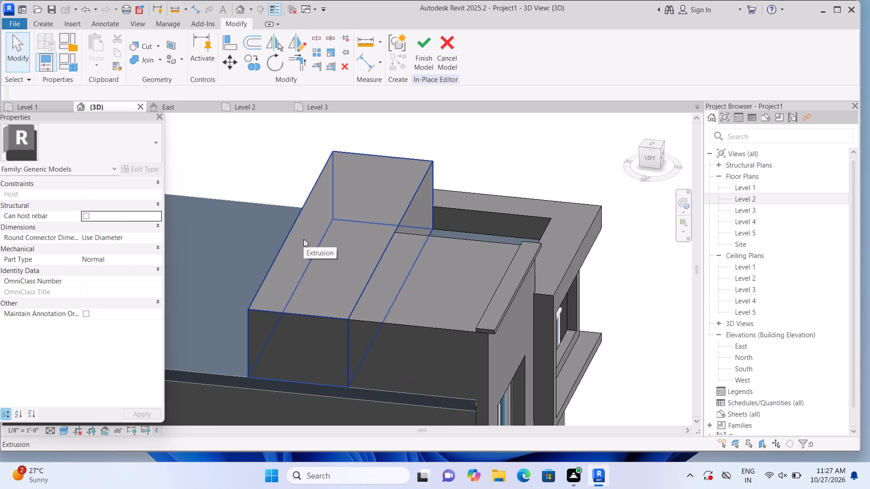
scroll(303, 239, "down", 1)
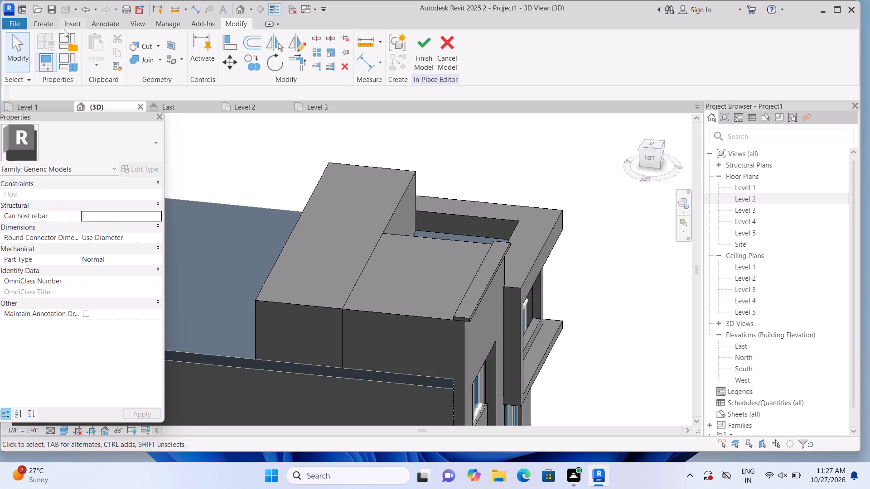
left_click(51, 24)
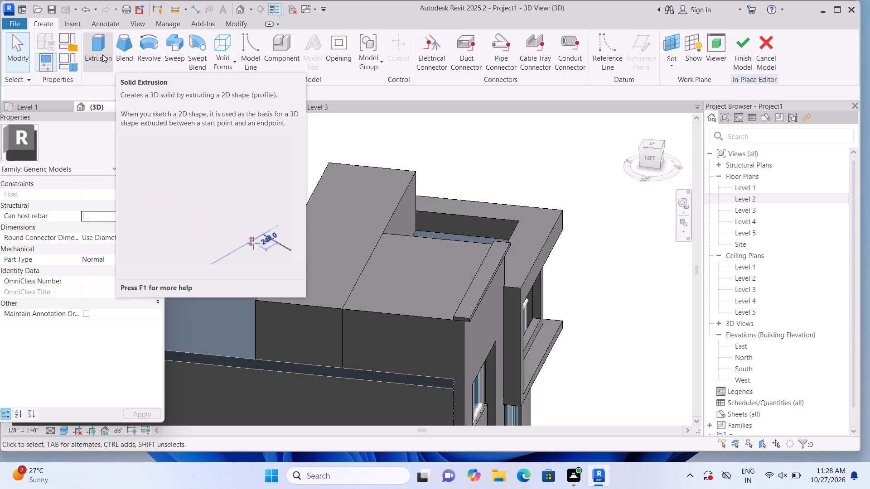
left_click(102, 54)
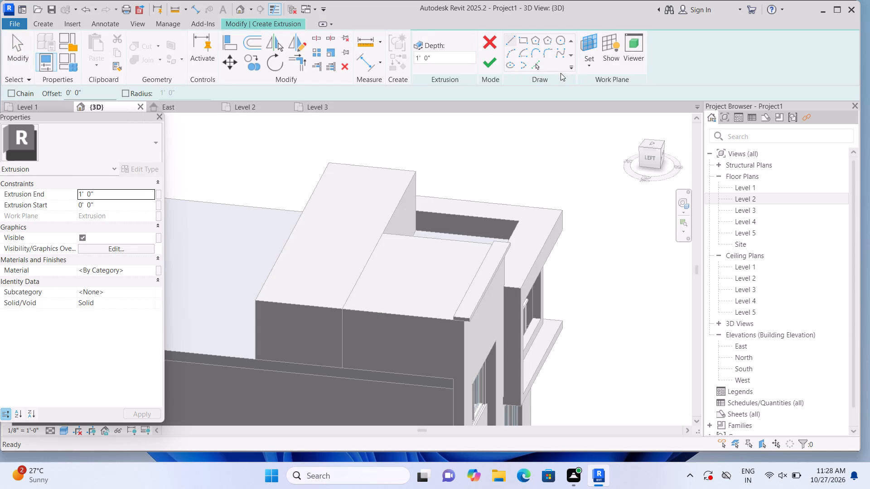
left_click(586, 67)
left_click(590, 100)
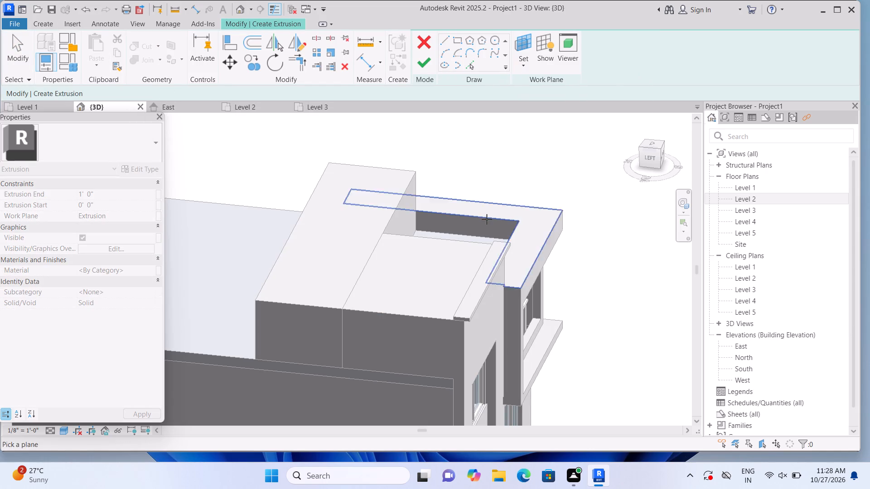
left_click(417, 273)
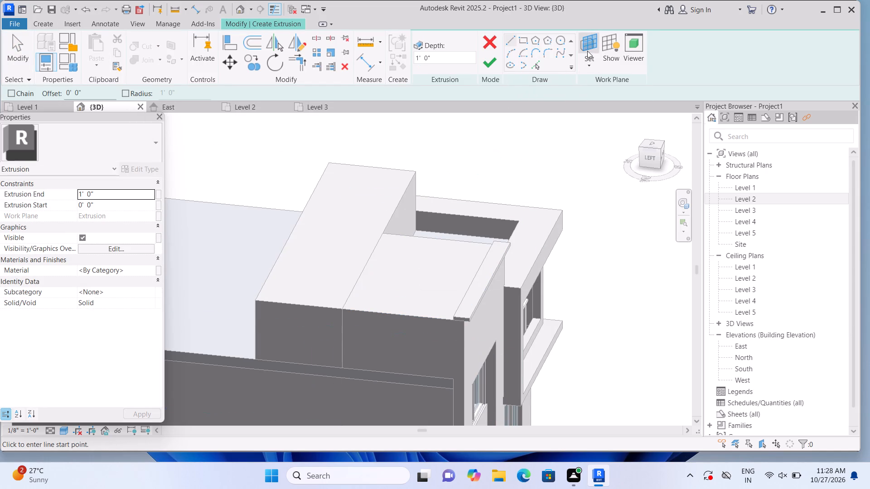
left_click(521, 39)
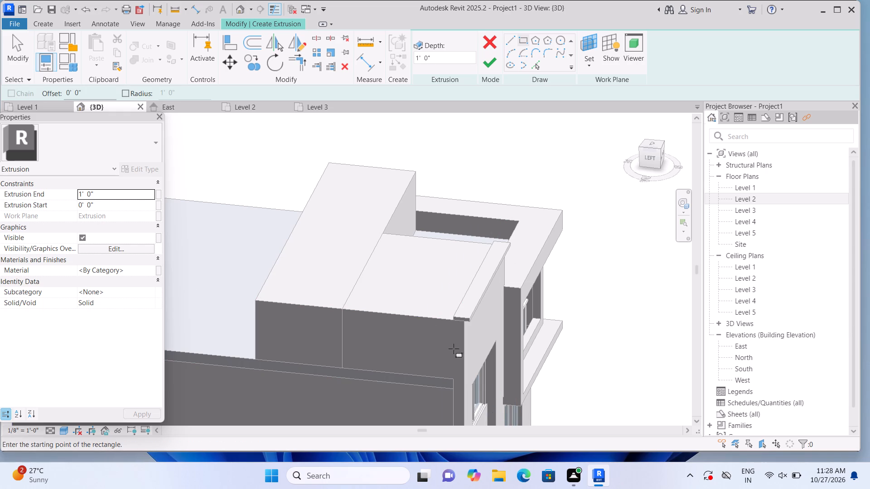
middle_click(383, 393, "shift")
scroll(216, 398, "up", 2, "shift")
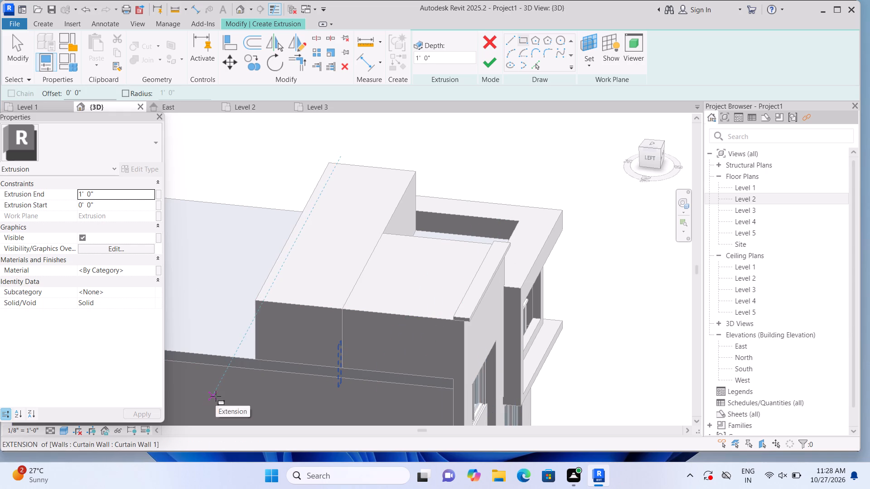
middle_click_drag(220, 398, 283, 409, "shift")
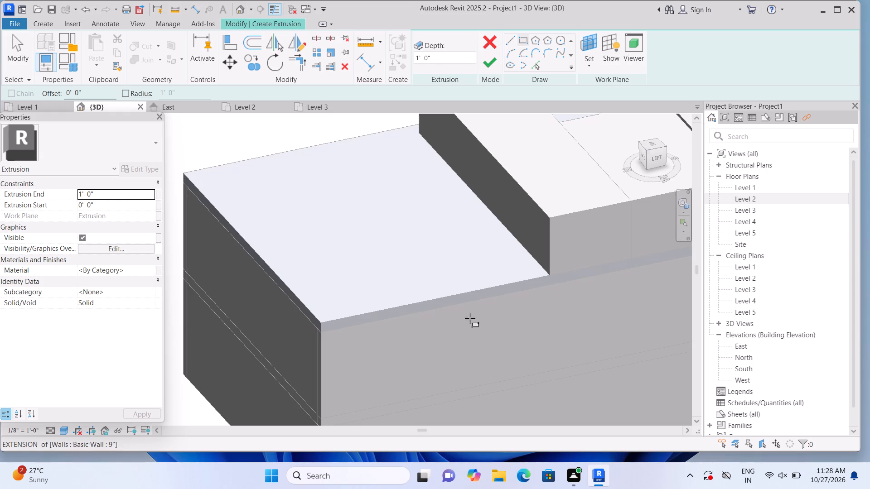
middle_click_drag(488, 314, 220, 345)
scroll(456, 189, "up", 1)
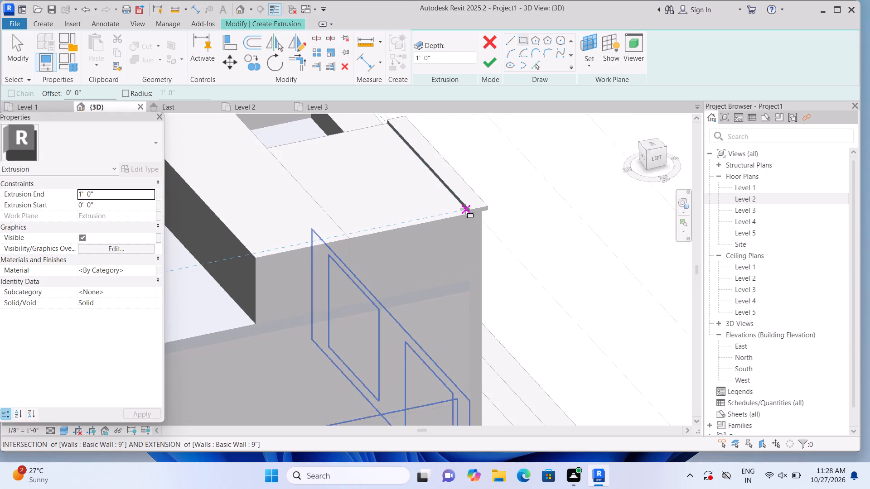
scroll(465, 209, "up", 1)
left_click(461, 206)
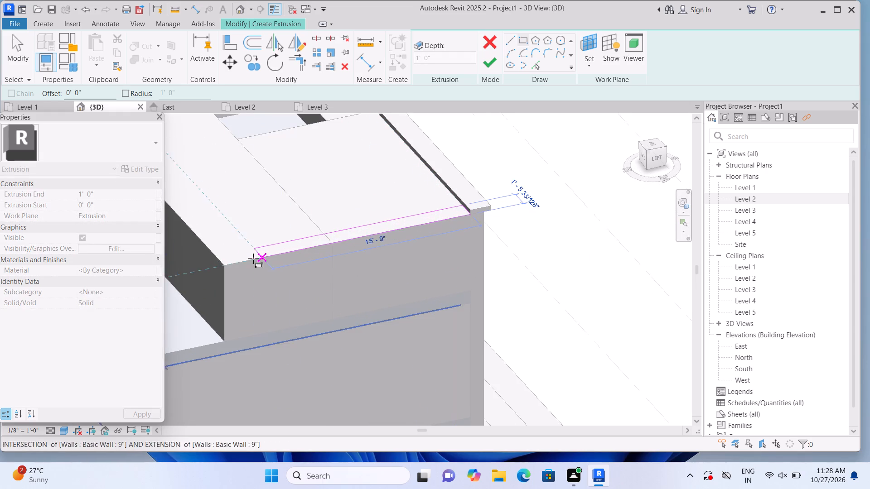
left_click(222, 266)
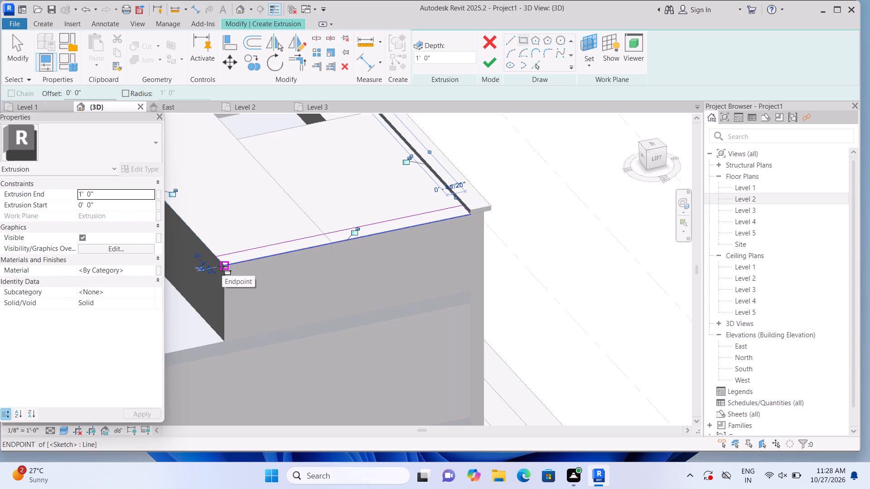
left_click(487, 65)
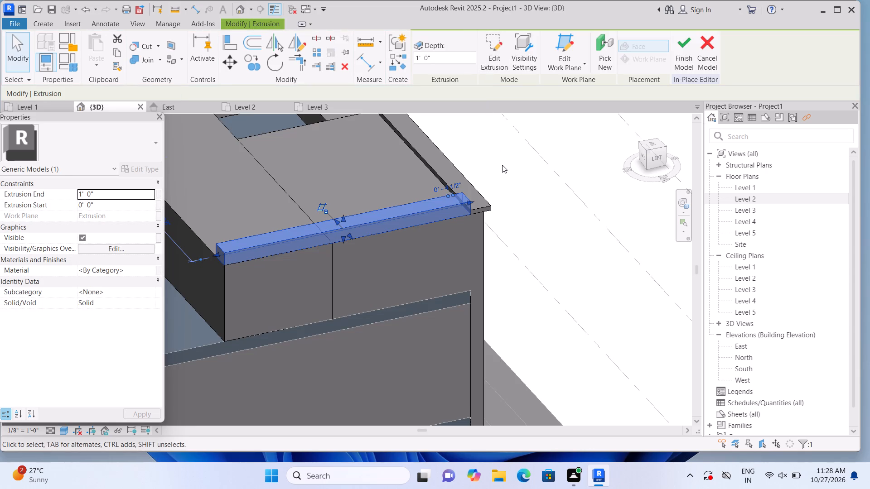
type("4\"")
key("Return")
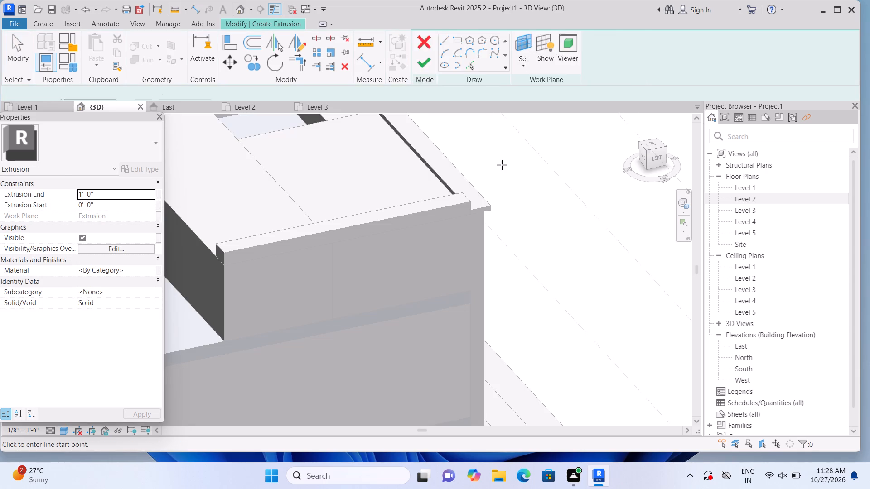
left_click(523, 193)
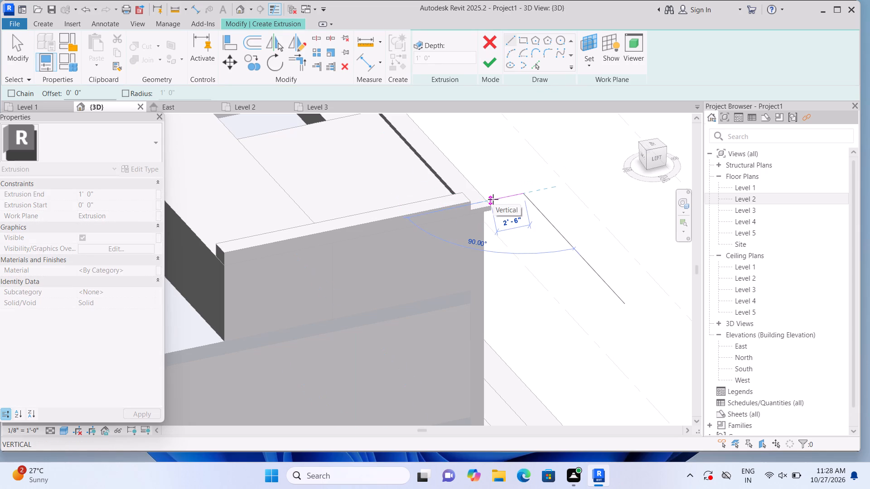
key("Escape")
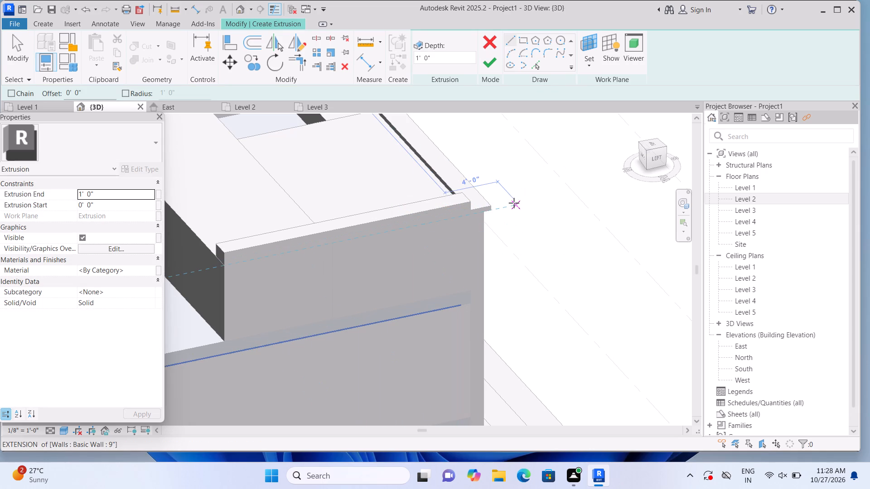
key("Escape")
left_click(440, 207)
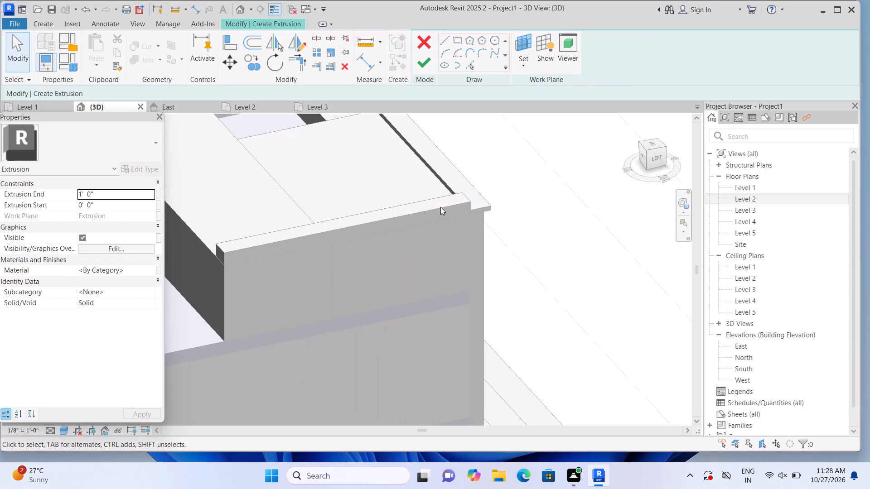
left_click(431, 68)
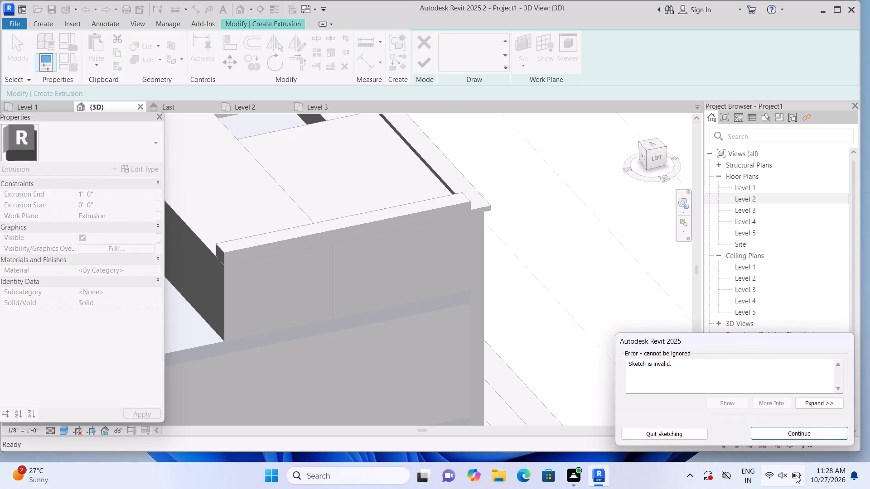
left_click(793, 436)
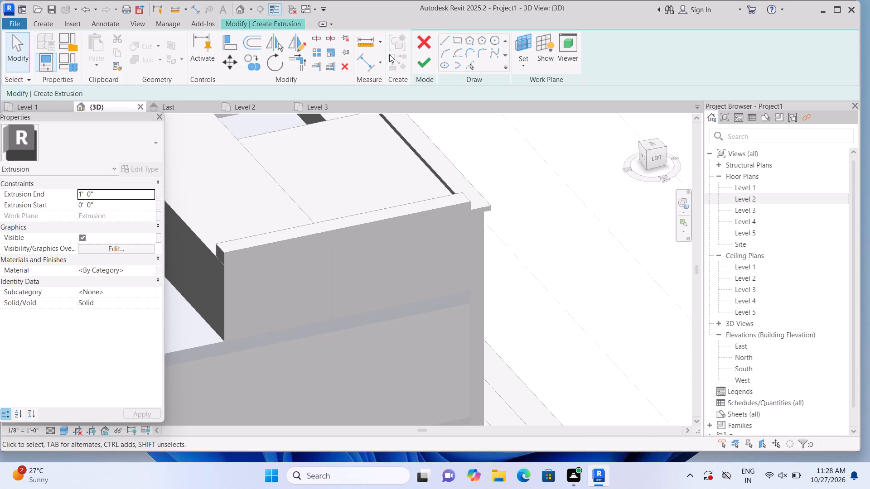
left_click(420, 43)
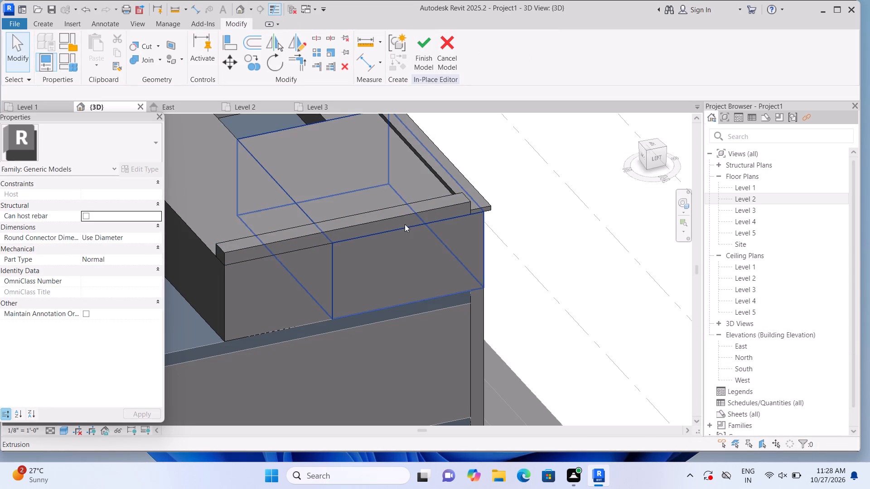
Set the extrusion end of the new left-side edge strip to 4".
left_click(403, 218)
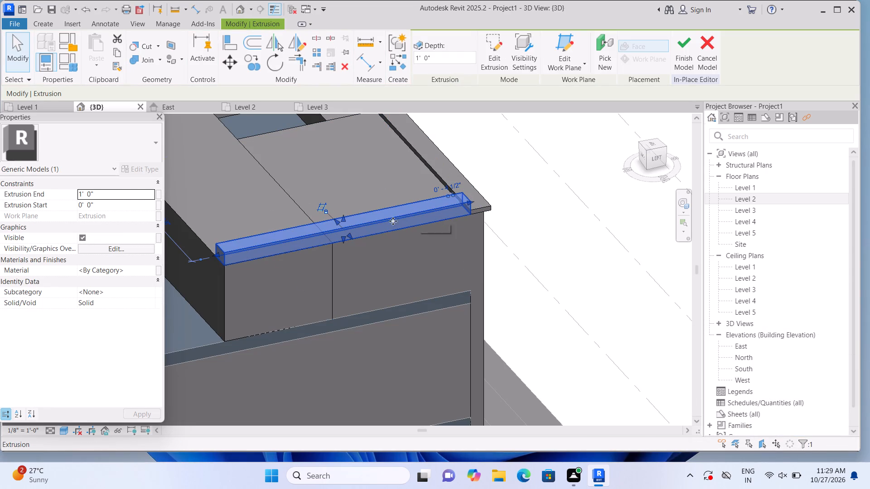
left_click(126, 191)
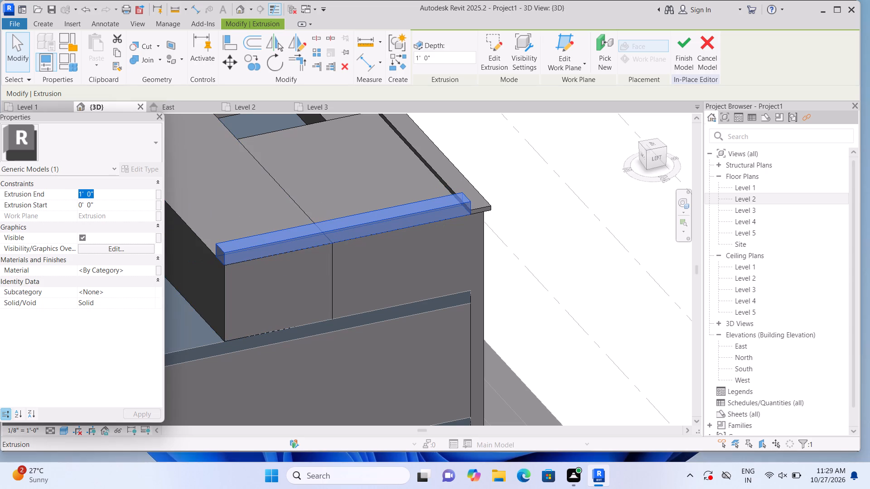
key("BackSpace")
type("4\"")
key("Return")
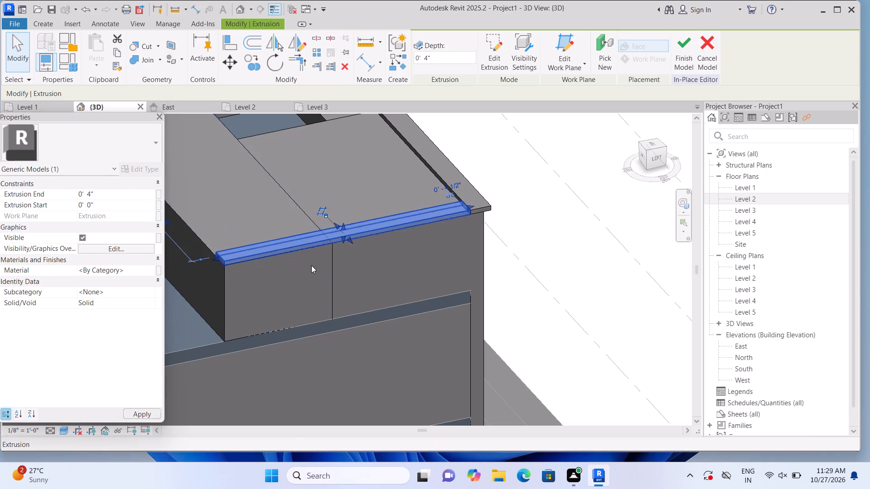
left_click(527, 214)
Narrow the left-side strip slightly by pulling its inner long face toward the roof's outer edge.
scroll(525, 213, "up", 1)
left_click(435, 216)
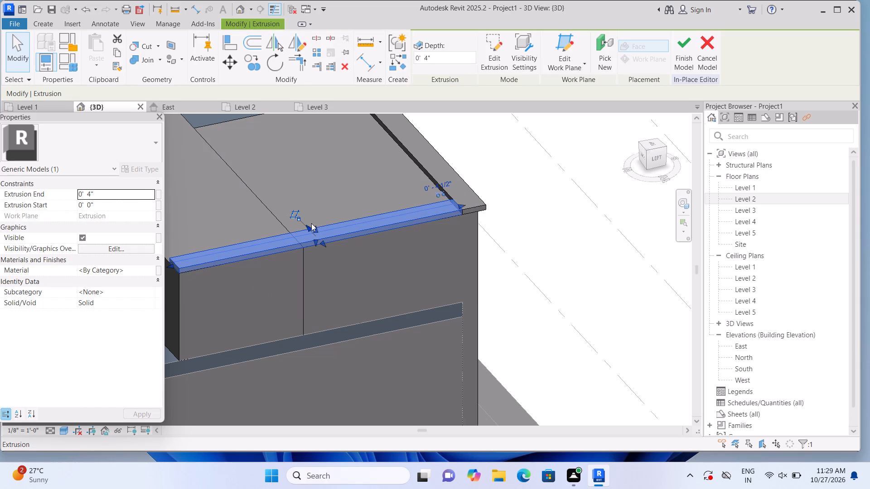
left_click_drag(308, 225, 312, 228)
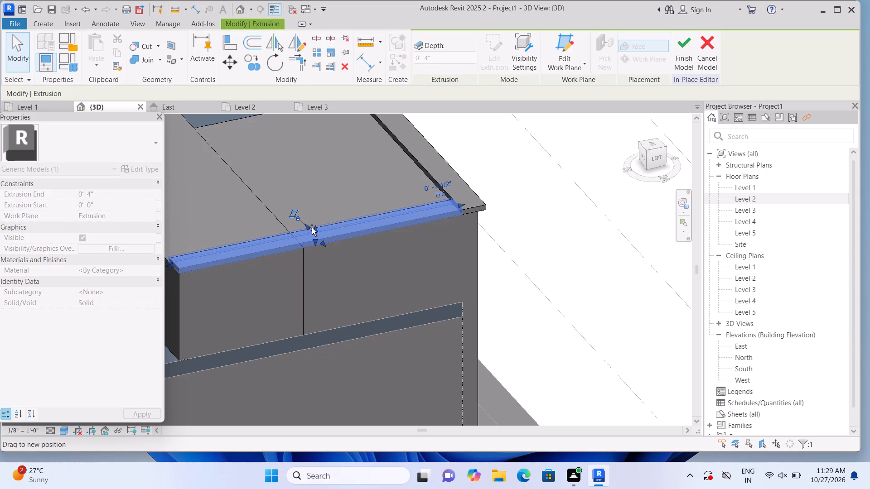
left_click_drag(312, 228, 314, 231)
left_click(314, 231)
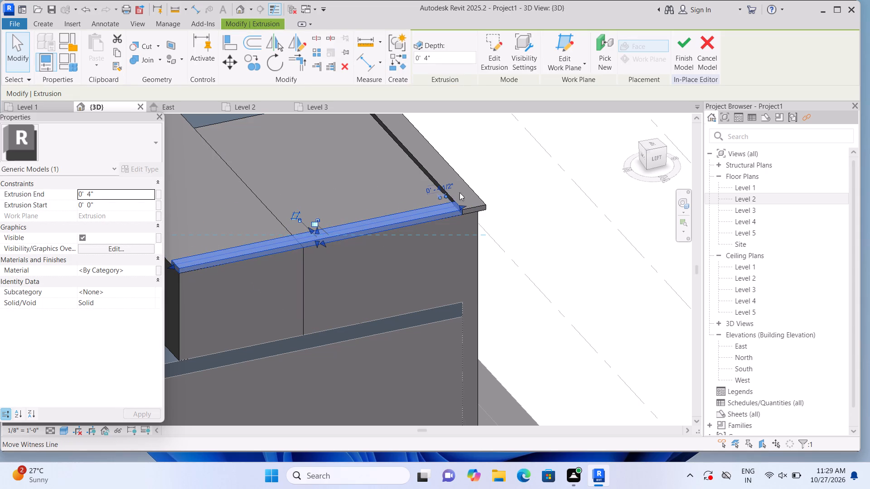
left_click(487, 181)
Narrow the front coping strip slightly by pulling its inner long face toward the facade.
left_click(444, 179)
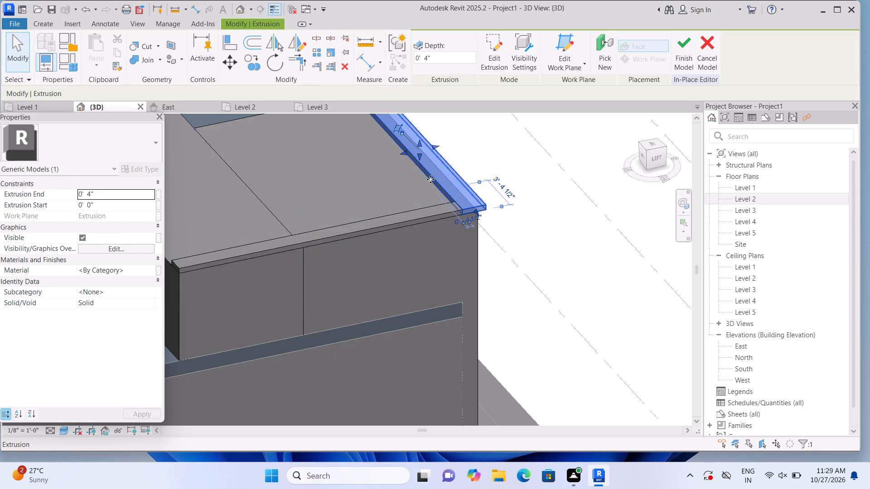
left_click_drag(404, 152, 409, 149)
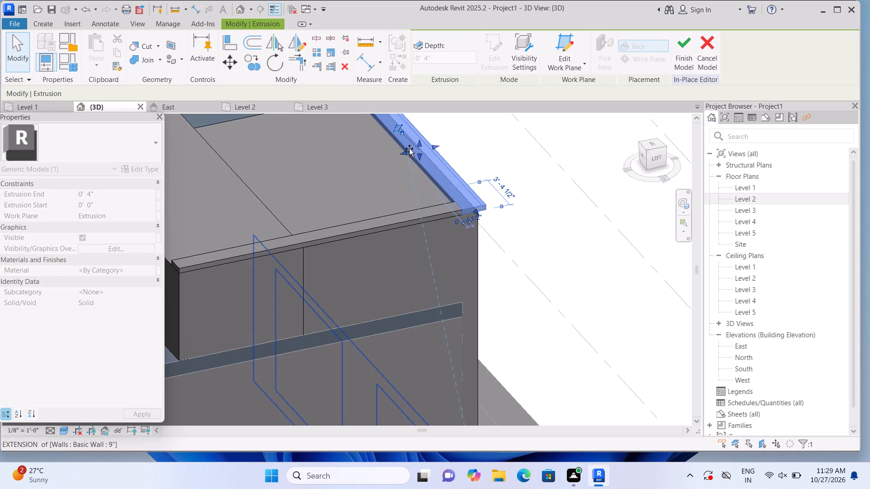
left_click_drag(409, 149, 411, 148)
left_click(411, 148)
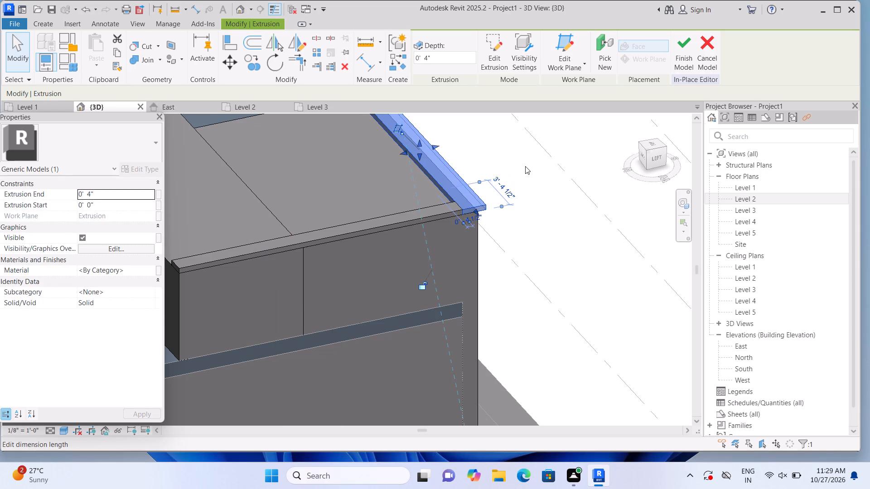
left_click(525, 166)
left_click(438, 185)
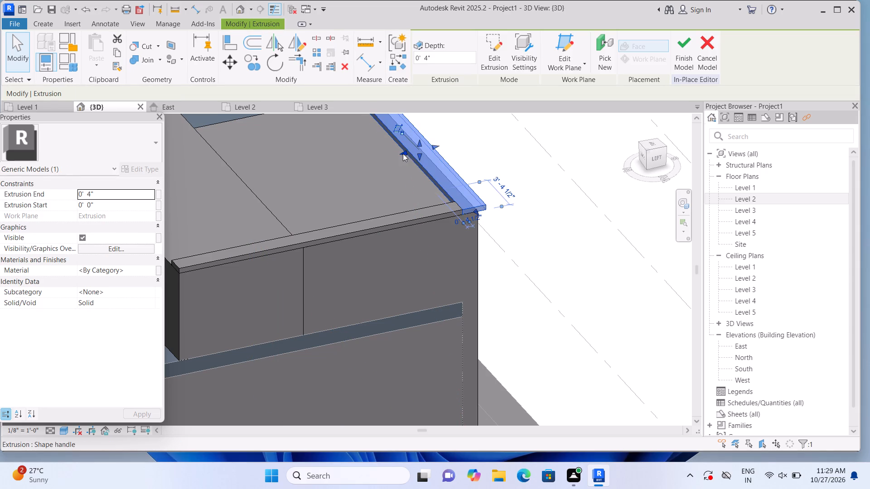
left_click_drag(403, 153, 414, 150)
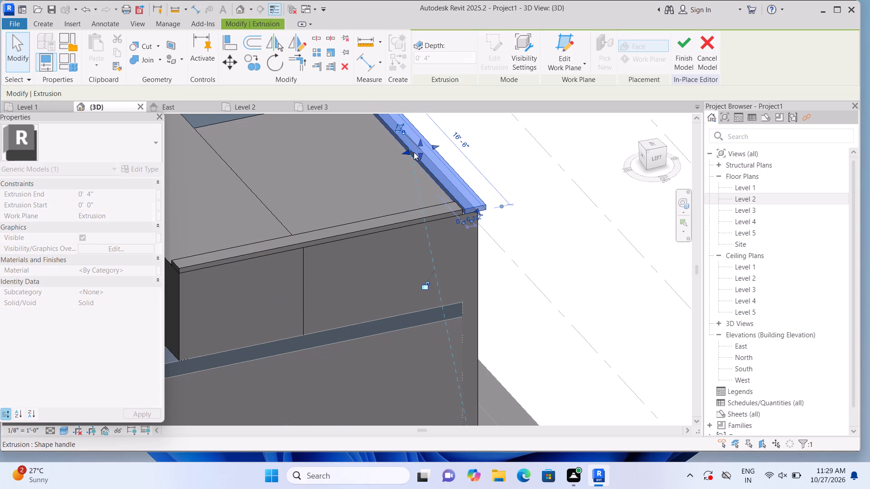
left_click(486, 156)
Extend the left-side strip's front end across the front coping strip to its outer edge at the roof corner.
left_click(449, 215)
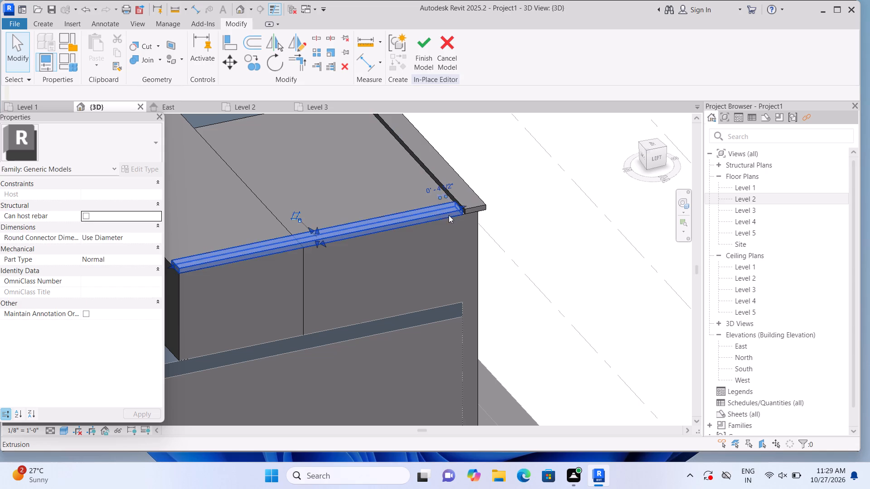
left_click_drag(464, 205, 472, 201)
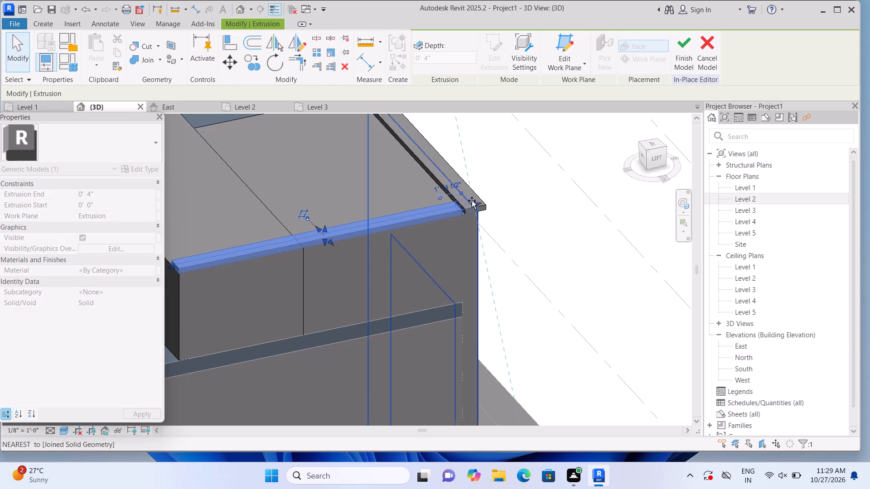
left_click_drag(472, 201, 479, 198)
left_click(507, 189)
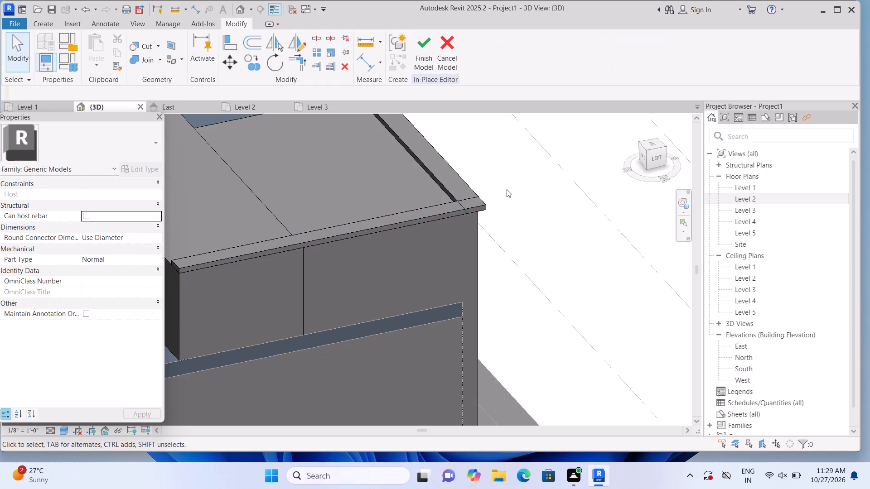
Shorten the front coping strip slightly by pulling its corner end back from the left-side strip's outer edge.
left_click(468, 206)
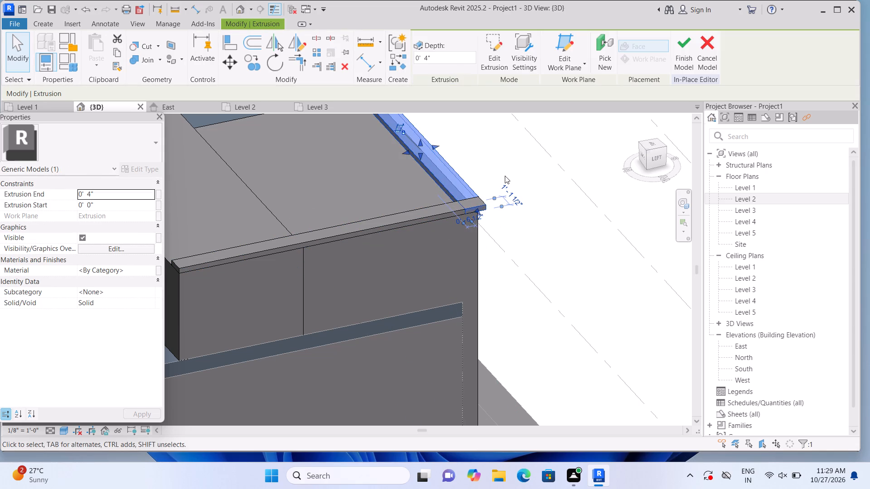
left_click(505, 176)
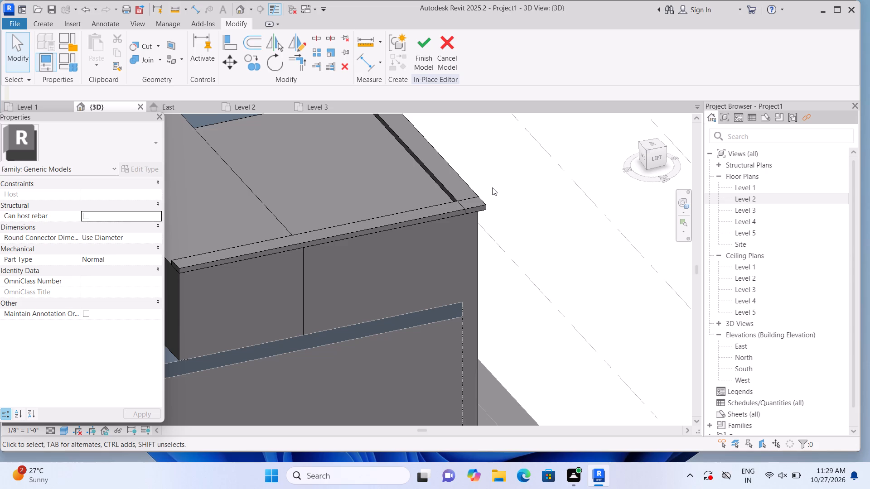
left_click(473, 201)
left_click_drag(486, 200, 480, 203)
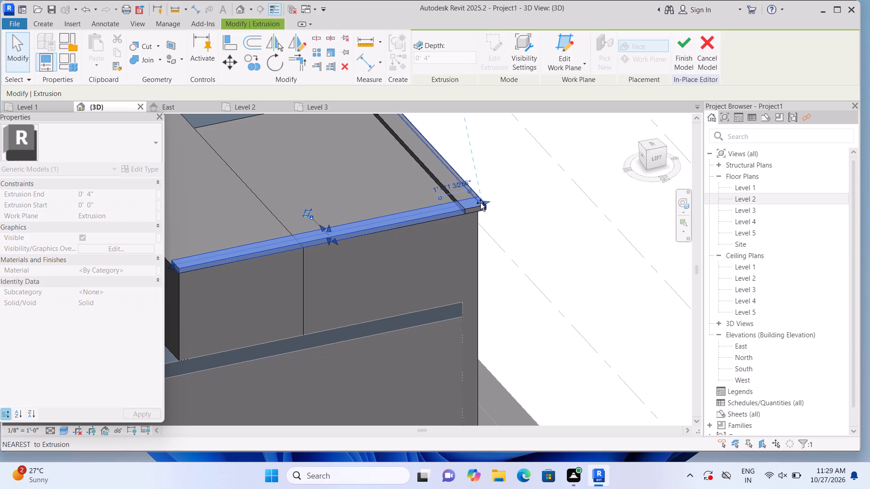
left_click_drag(480, 203, 477, 203)
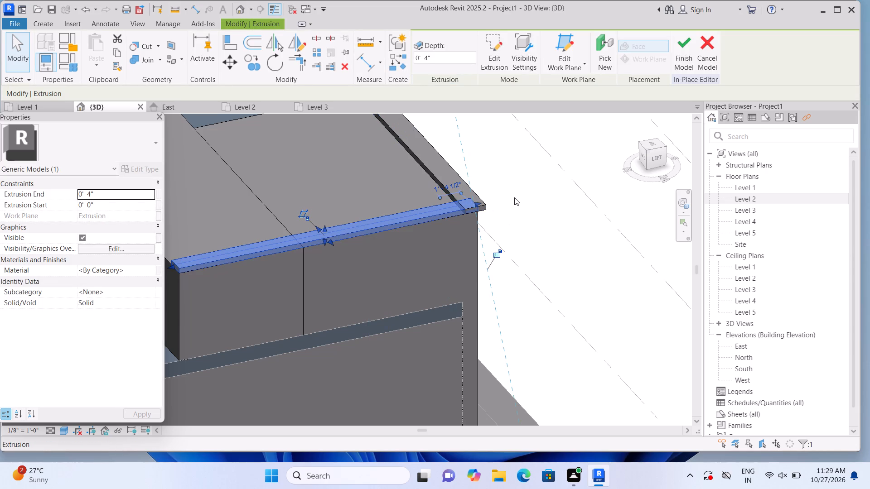
left_click(514, 197)
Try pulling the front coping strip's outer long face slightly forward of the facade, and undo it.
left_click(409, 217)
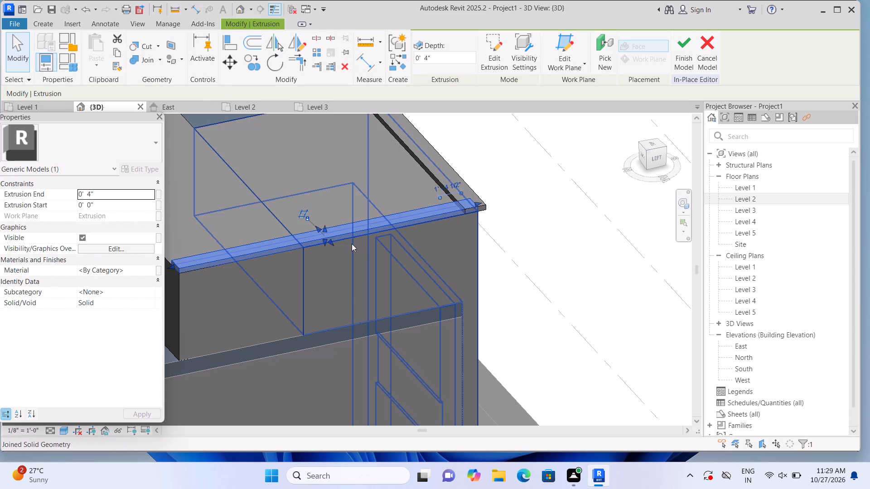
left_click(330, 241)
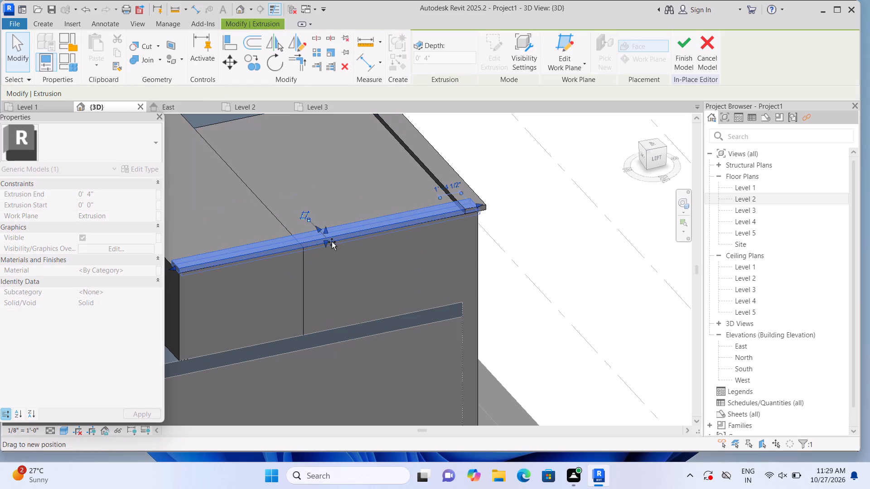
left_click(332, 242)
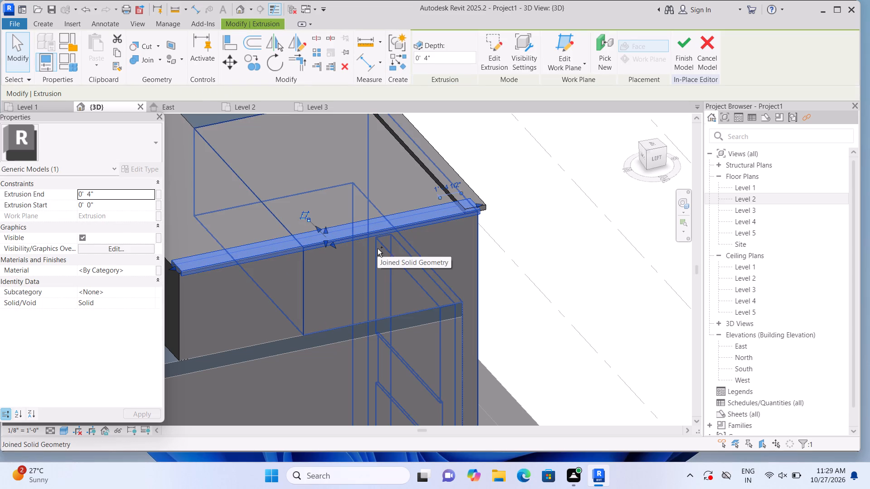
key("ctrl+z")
Pull the front coping strip's outer long face forward so that the strip overhangs the facade slightly.
left_click(345, 236)
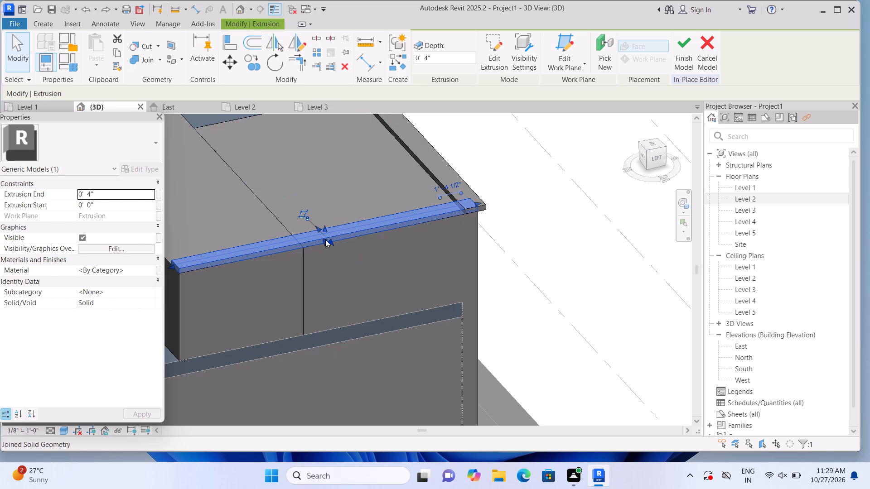
left_click_drag(330, 240, 333, 245)
left_click(333, 245)
left_click(526, 213)
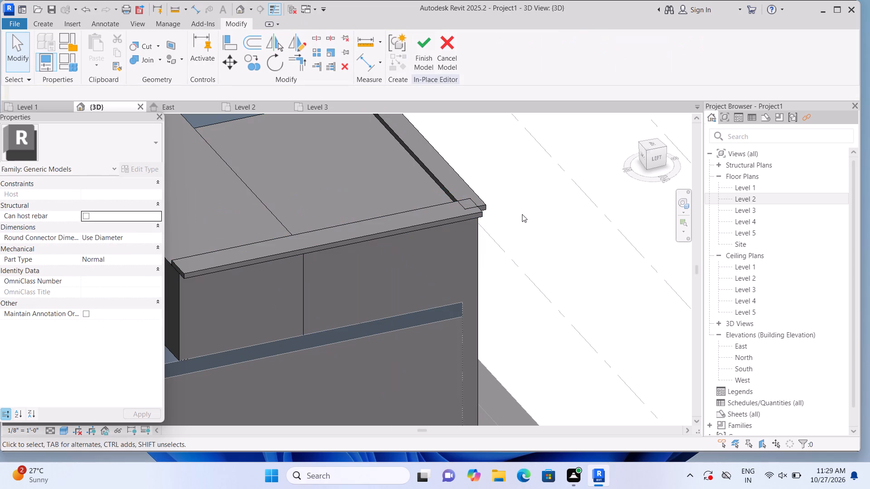
Extend the left-side strip's front end until it is flush with the front coping strip's new outer face.
left_click(472, 191)
scroll(476, 200, "up", 4)
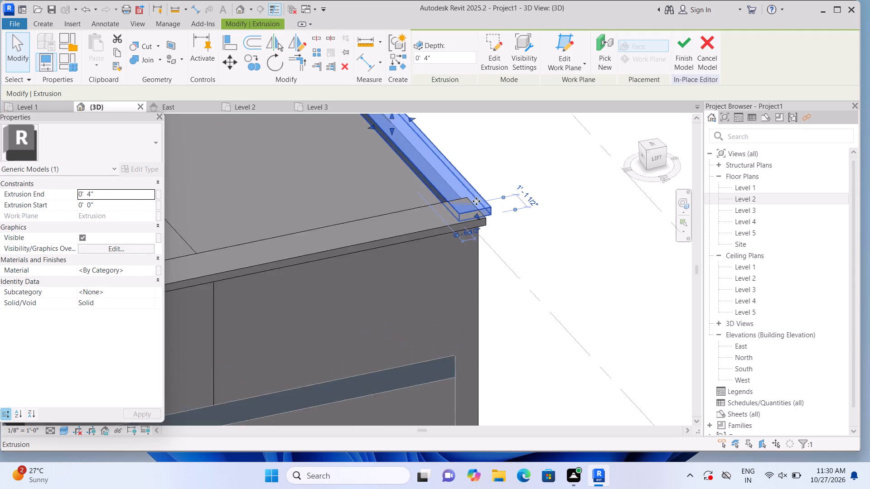
left_click_drag(477, 217, 481, 221)
double_click(481, 221)
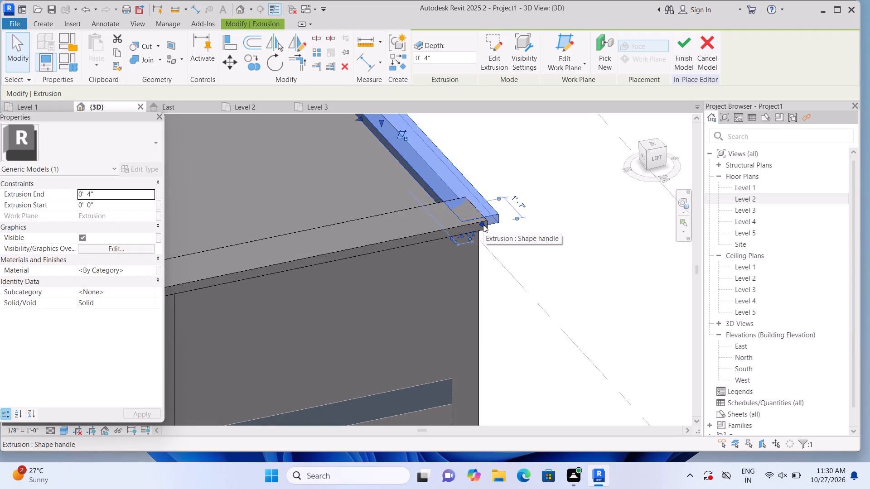
left_click(483, 225)
double_click(532, 220)
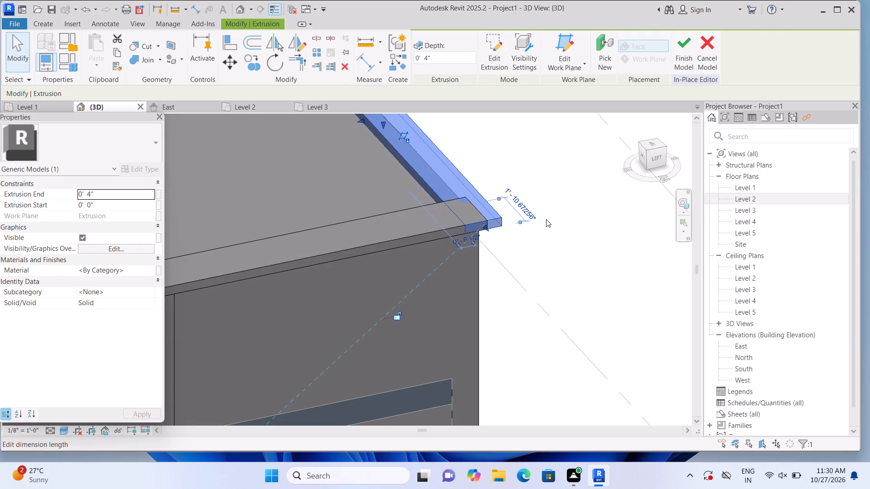
left_click(547, 217)
Join the front coping strip and the left-side strip into one continuous piece at the roof corner.
scroll(547, 217, "down", 1)
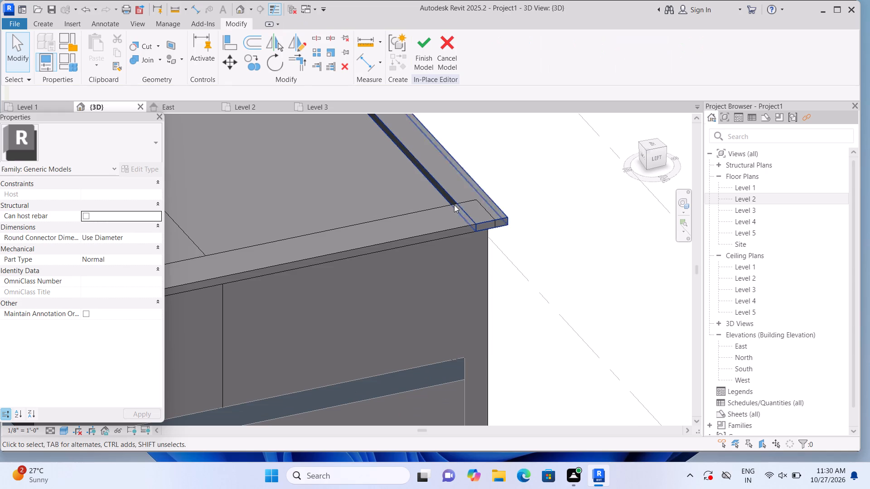
left_click(160, 59)
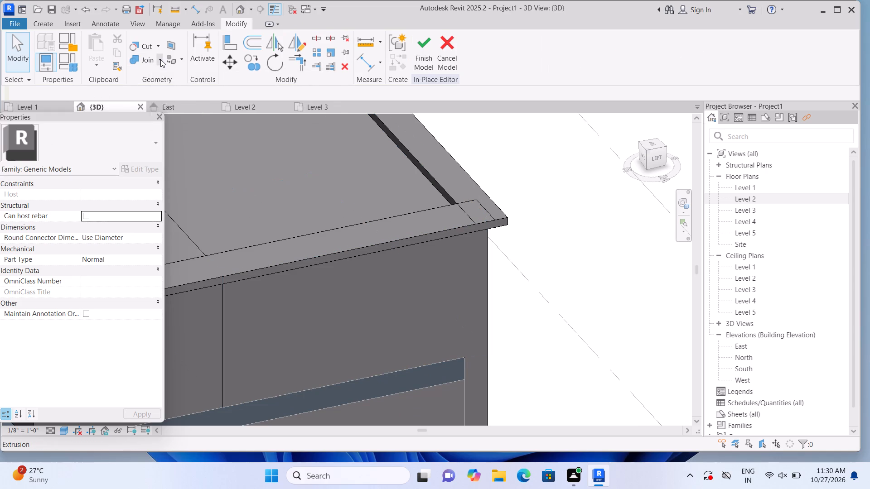
left_click(163, 74)
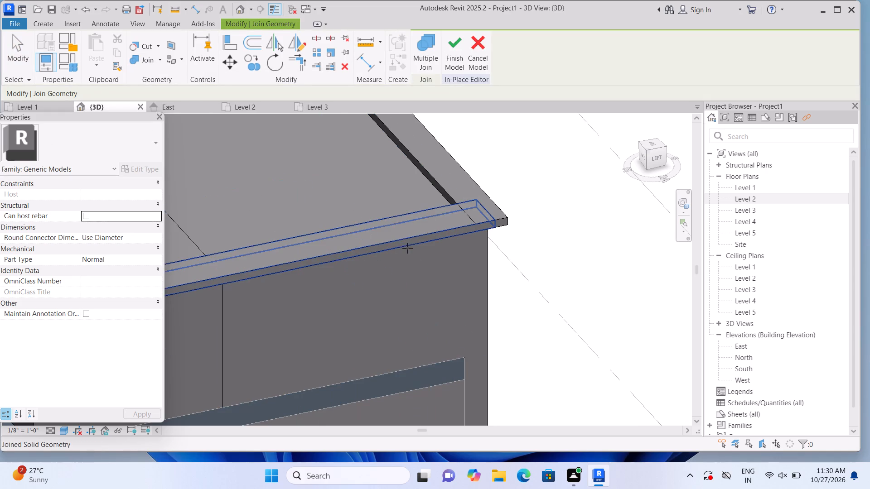
left_click(404, 242)
left_click(450, 178)
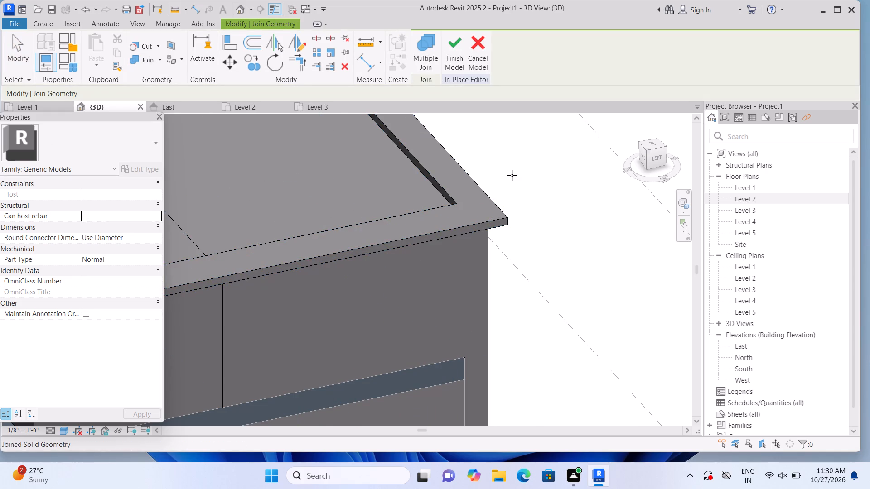
scroll(512, 175, "down", 3)
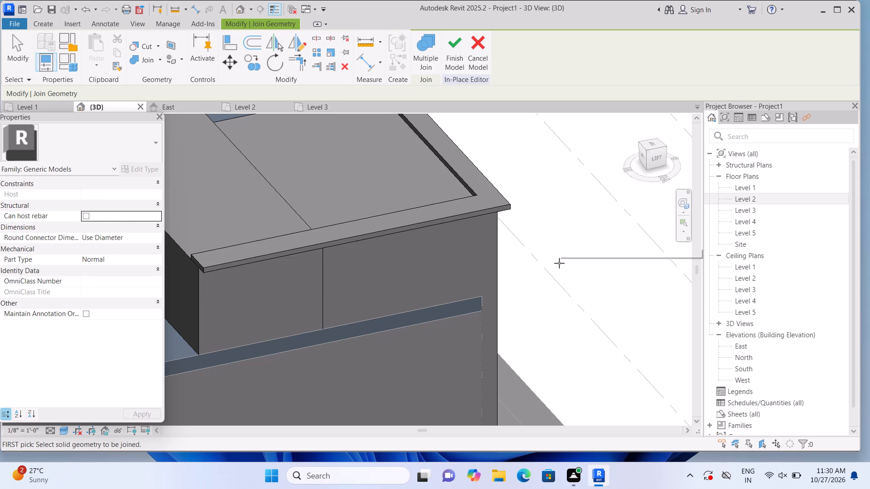
key("Escape")
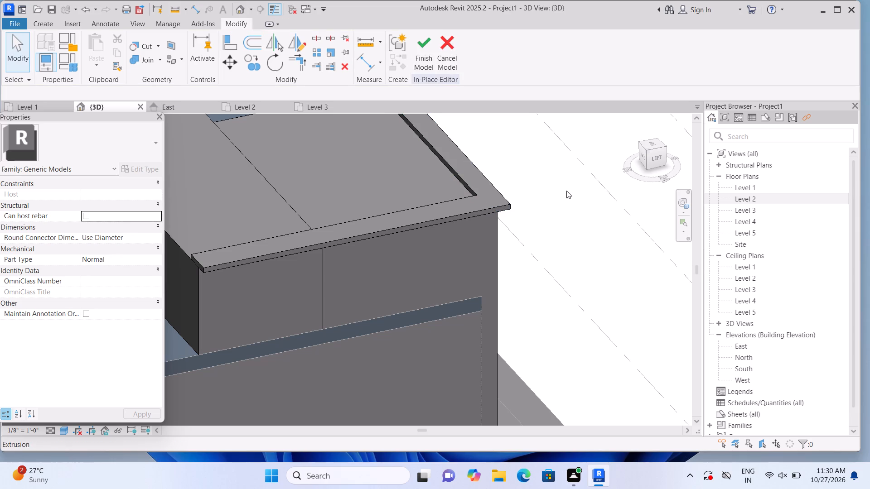
Examine the whole house and the front block's roof from the front and right, including the terrace-side edge without coping.
left_click(629, 117)
left_click(630, 119)
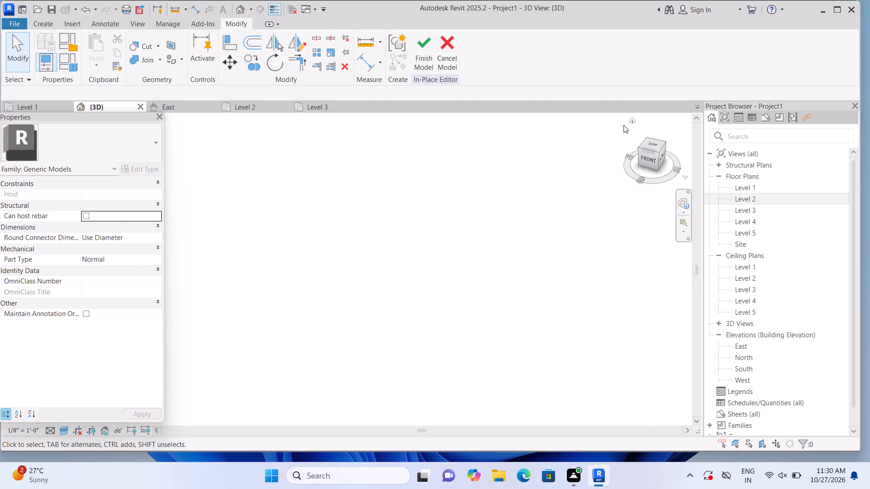
scroll(170, 339, "up", 5)
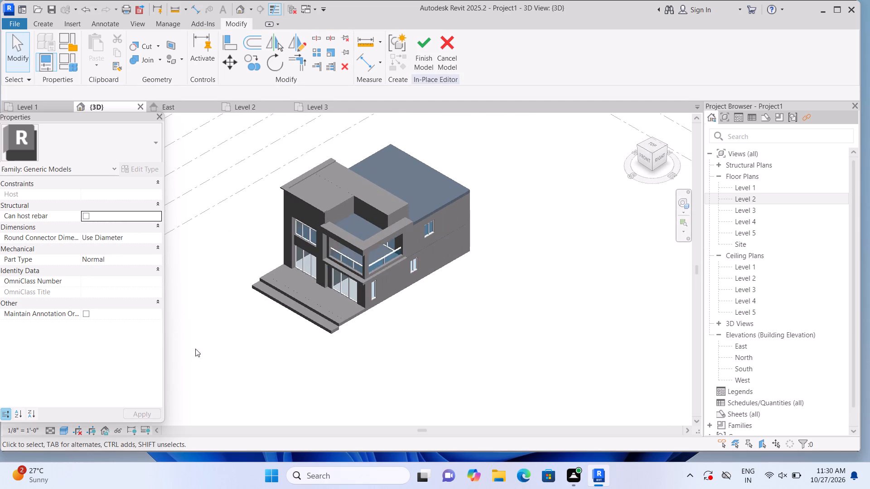
middle_click_drag(296, 384, 298, 348, "shift")
middle_click_drag(300, 343, 313, 327, "shift")
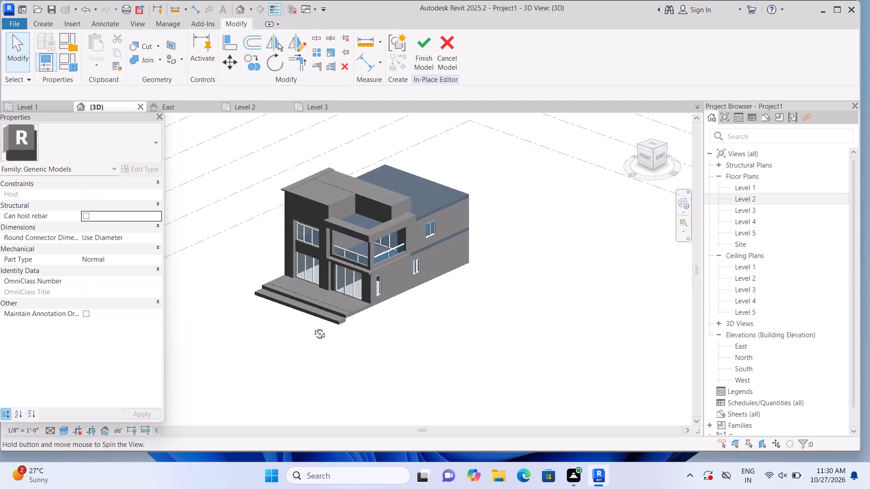
middle_click_drag(313, 327, 331, 300, "shift")
scroll(346, 295, "up", 2)
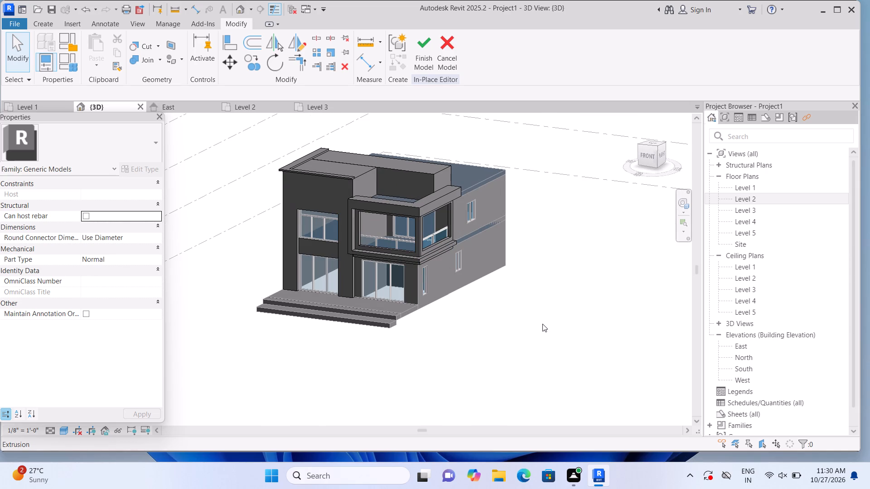
middle_click_drag(560, 309, 477, 365, "shift")
middle_click_drag(477, 315, 469, 435)
scroll(374, 204, "up", 4)
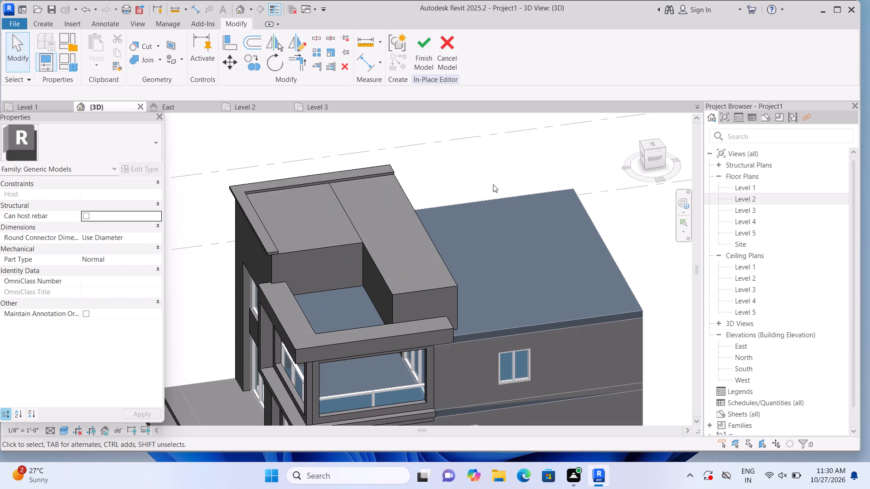
middle_click_drag(551, 246, 478, 292, "shift")
middle_click_drag(513, 336, 324, 474)
scroll(314, 444, "up", 1)
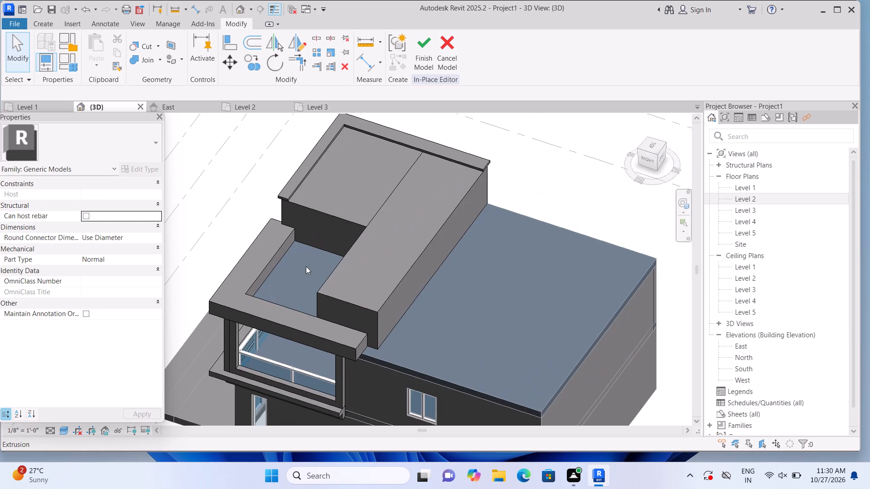
scroll(306, 237, "up", 1)
scroll(305, 165, "up", 1)
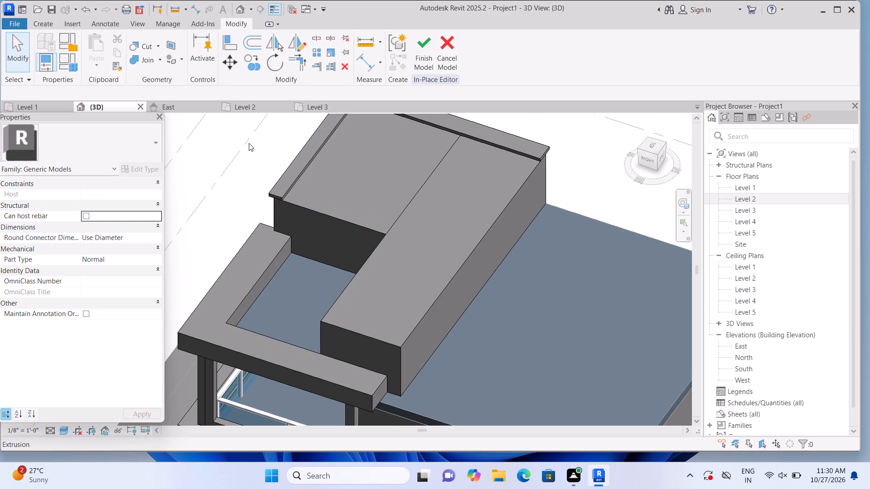
Extrude a narrow rectangular strip on the front block's top face along the terrace-side edge, from the left-side coping to the long roof block.
left_click(46, 25)
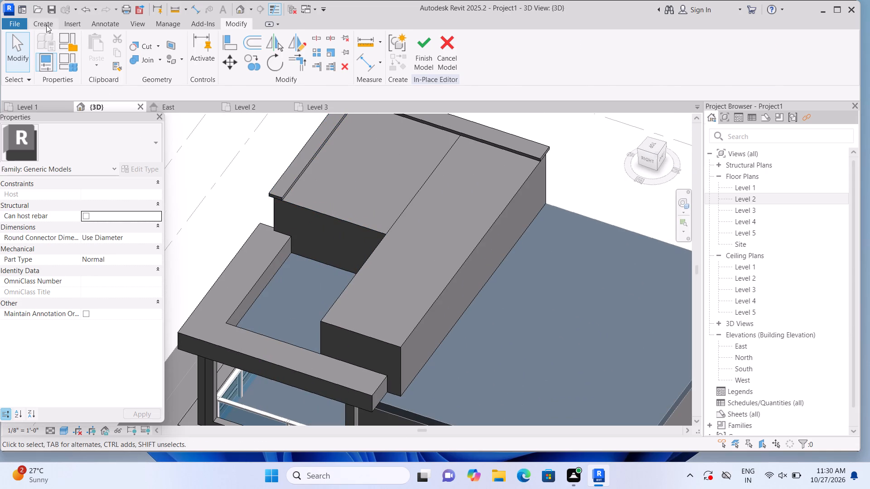
left_click(92, 43)
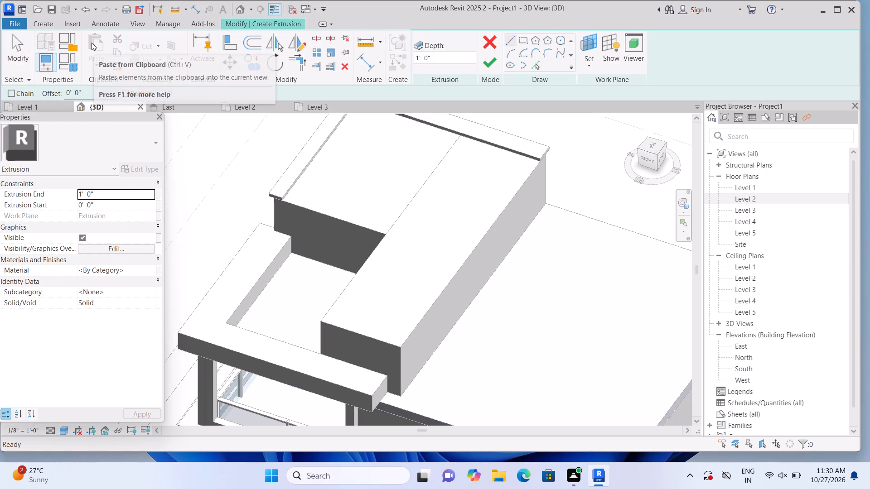
left_click(587, 70)
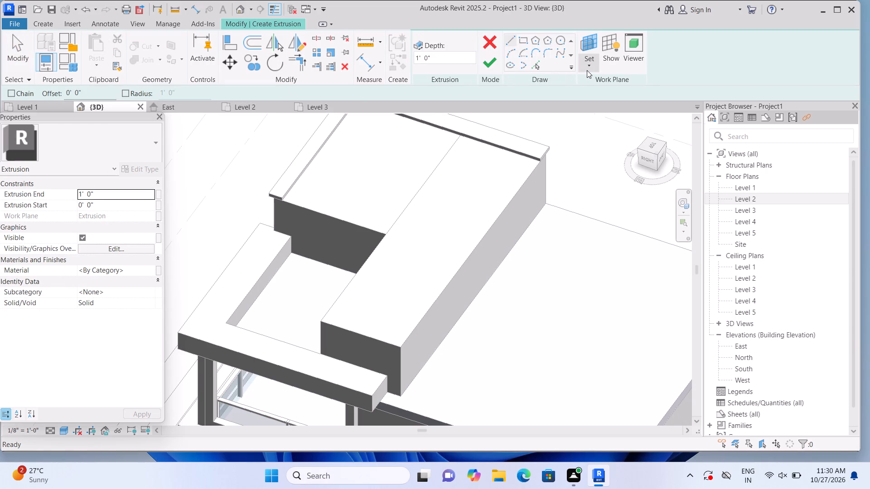
left_click(593, 99)
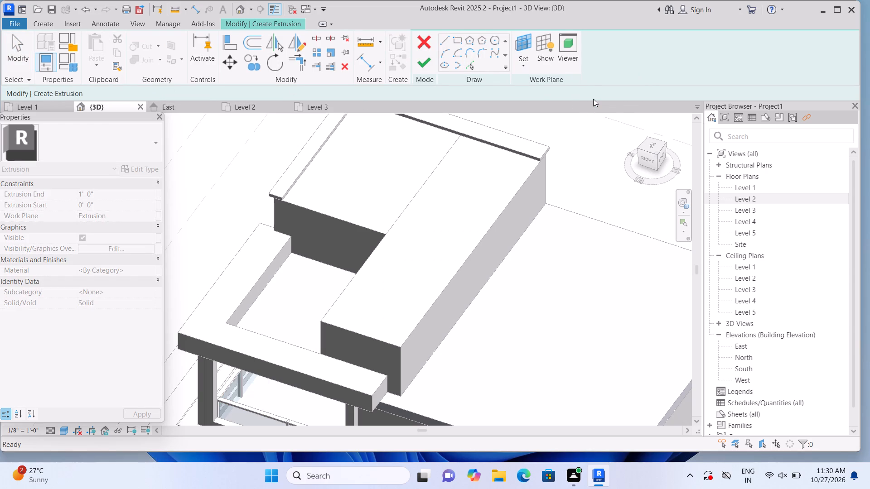
left_click(456, 41)
scroll(301, 231, "up", 3)
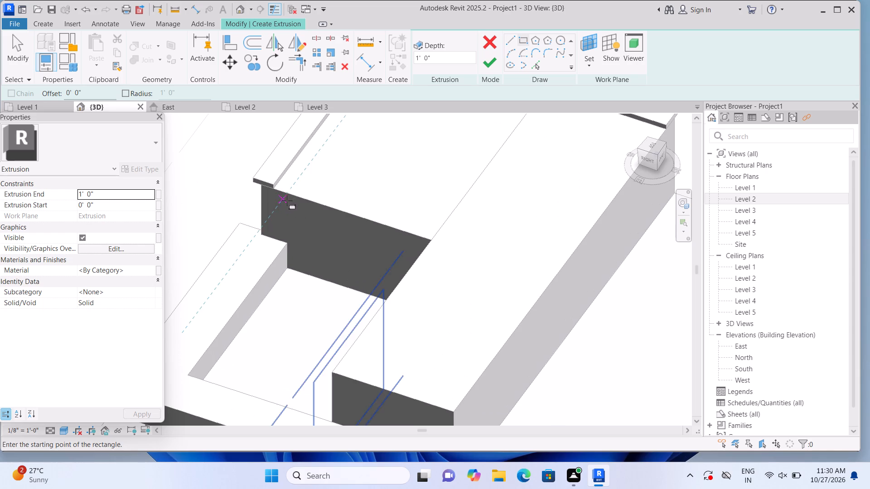
left_click(595, 67)
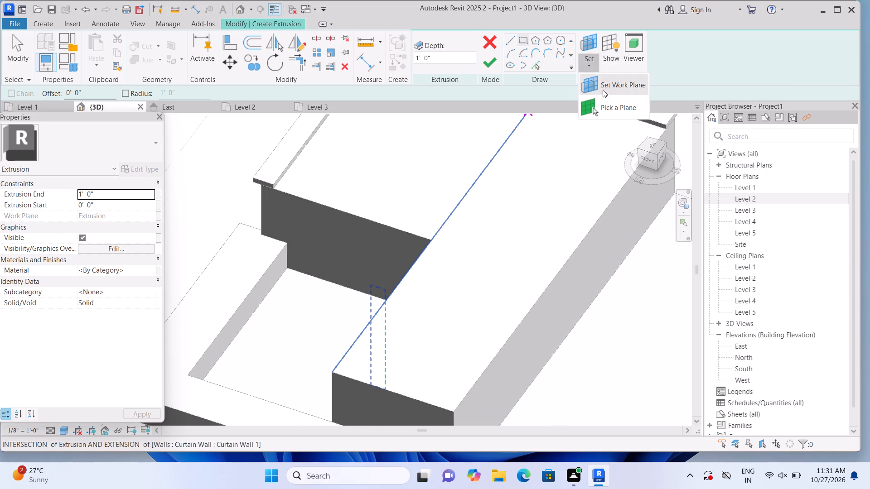
left_click(604, 112)
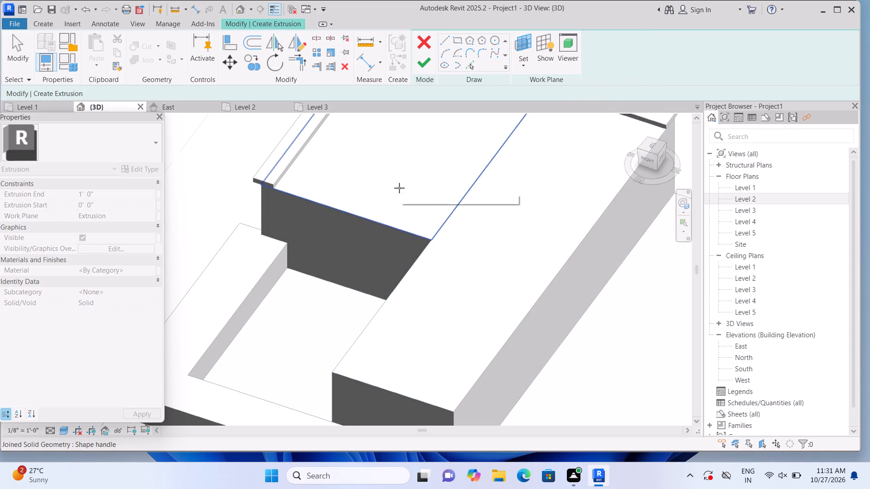
left_click(399, 188)
left_click(517, 43)
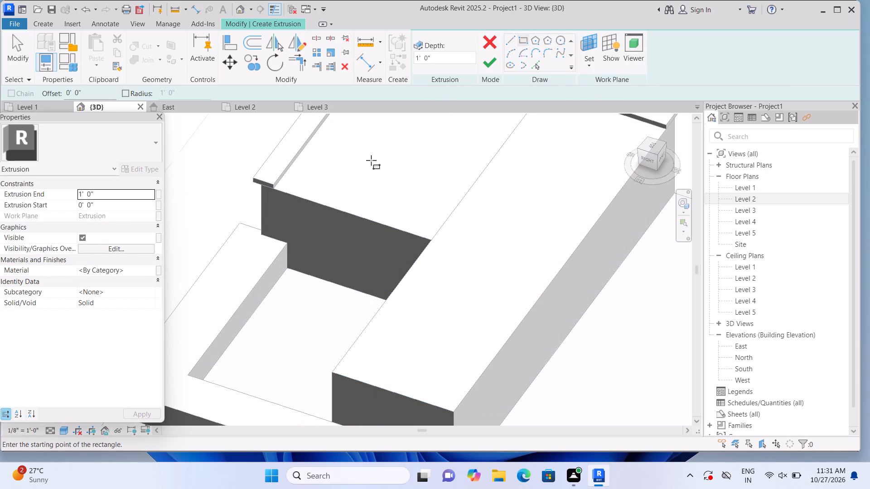
scroll(330, 181, "up", 3)
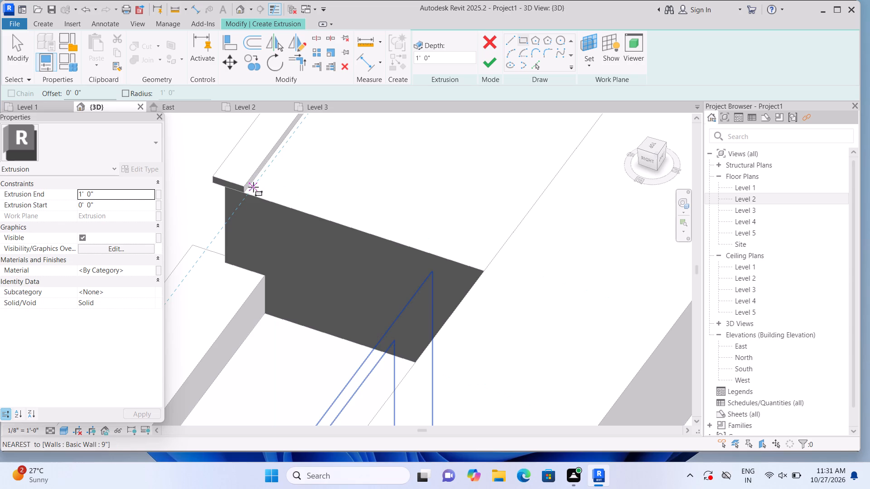
left_click(247, 191)
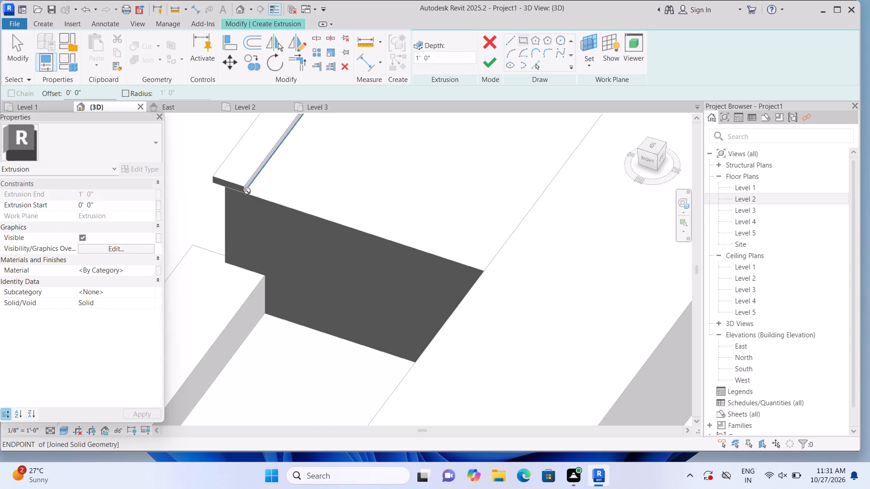
left_click(490, 267)
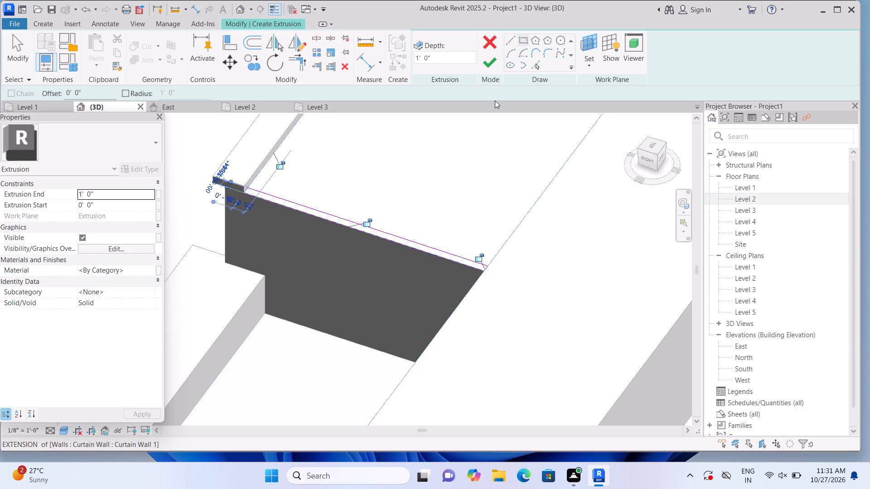
left_click(492, 67)
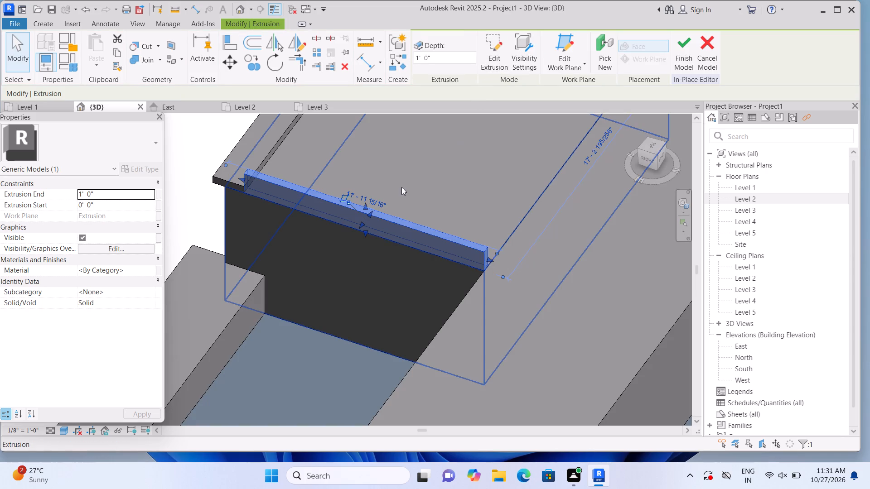
Set the new terrace-side strip's extrusion end to 4".
left_click(98, 197)
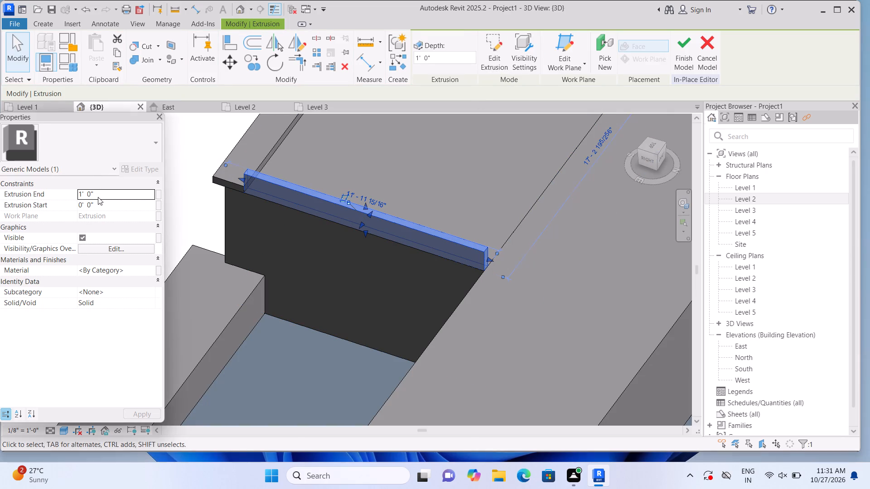
key("BackSpace")
key("BackSpace")
key("BackSpace")
key("BackSpace")
key("BackSpace")
key("BackSpace")
key("BackSpace")
key("BackSpace")
key("BackSpace")
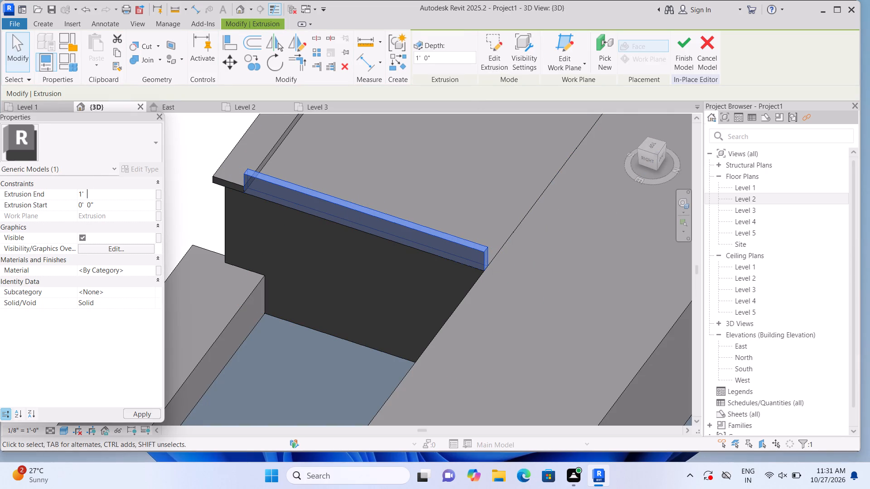
type("4\"")
key("Return")
left_click(182, 208)
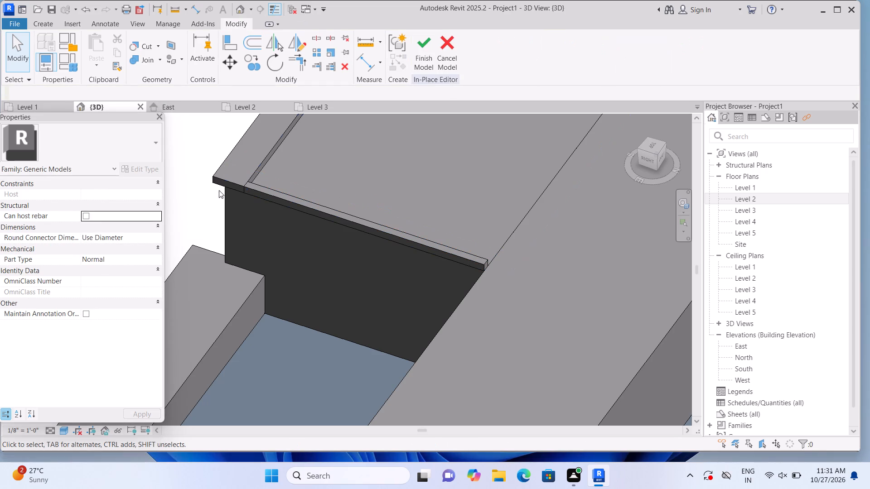
Extend the left-side coping strip's terrace-side end slightly beyond the front block's wall.
left_click(222, 180)
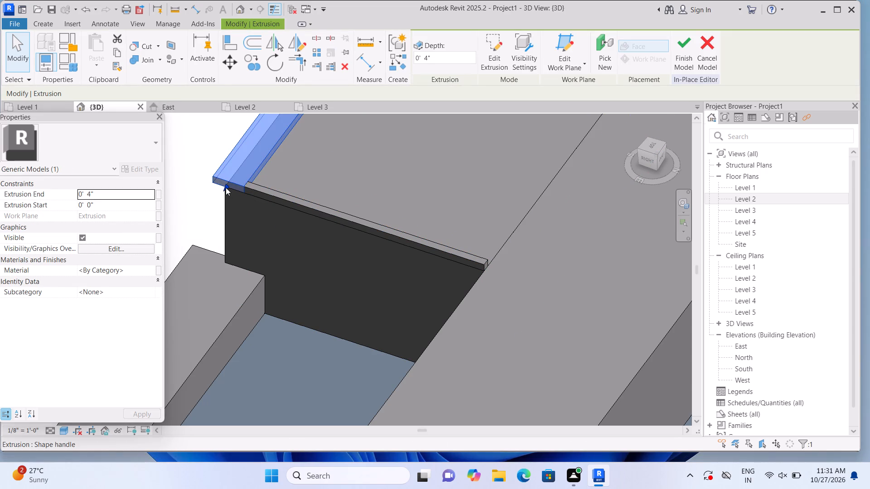
left_click(226, 187)
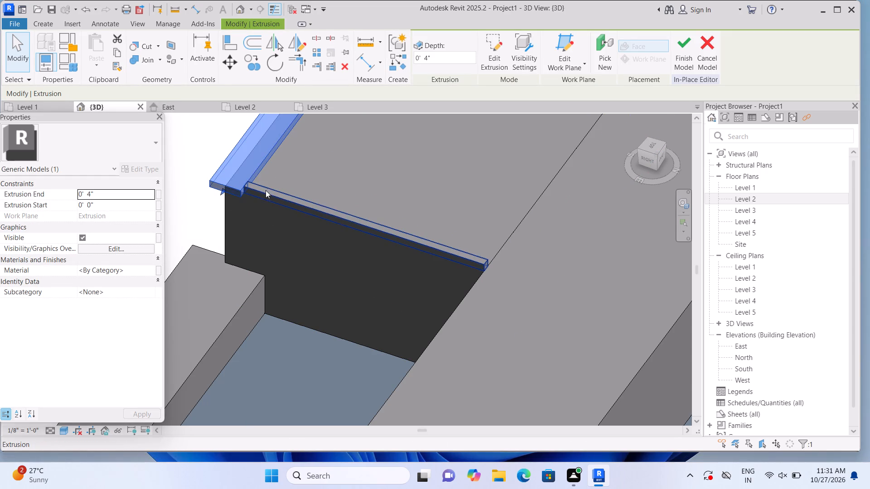
Pull the terrace-side strip's outer long face outward so that it overhangs the terrace wall slightly.
left_click(265, 193)
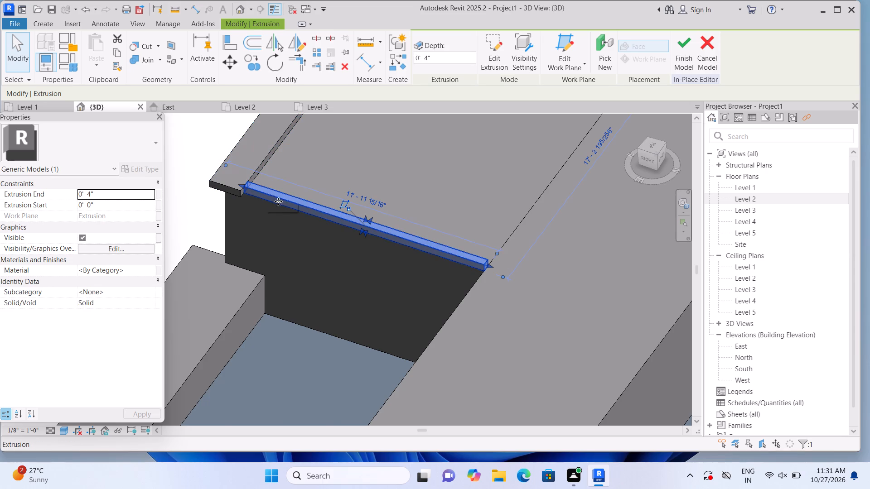
left_click_drag(362, 230, 359, 235)
double_click(359, 235)
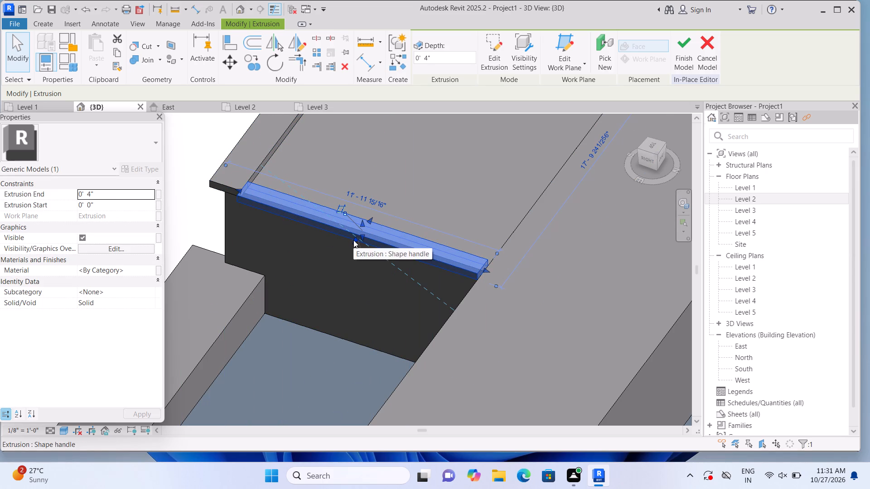
left_click_drag(354, 240, 356, 236)
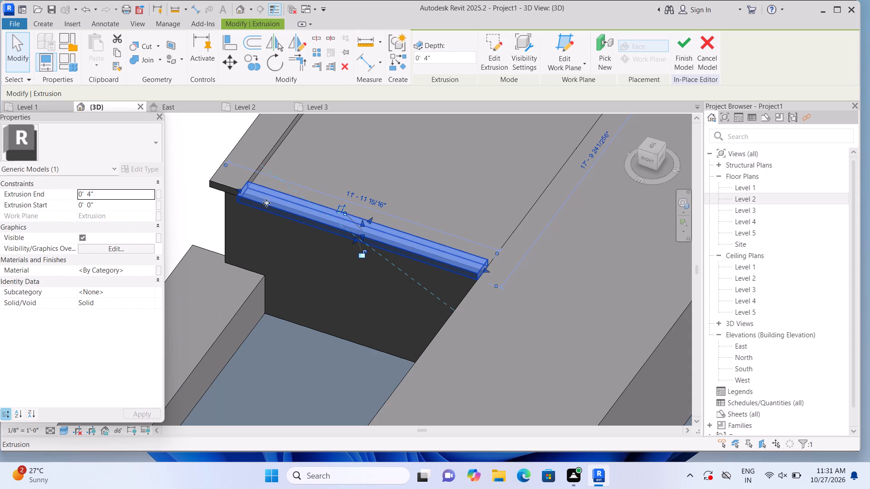
Extend the left-side coping's terrace-side end until it is flush with the terrace-side strip's outer face.
left_click(227, 180)
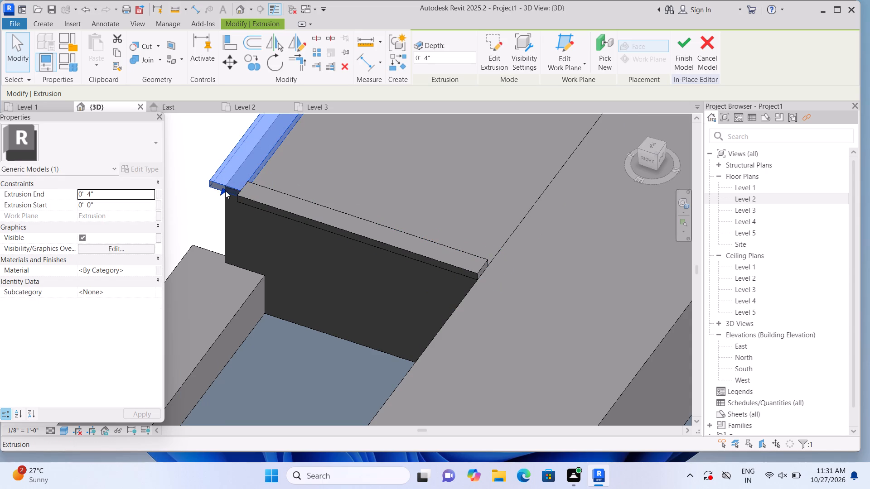
left_click(223, 190)
left_click(203, 211)
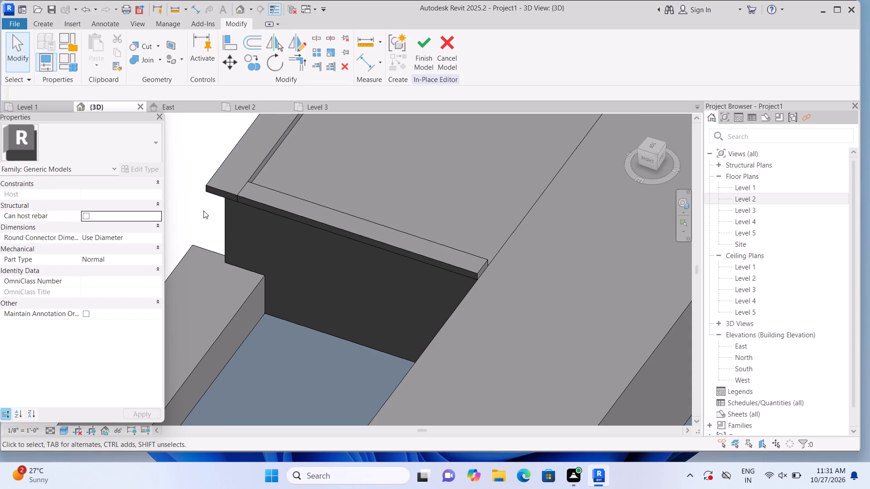
Join the left-side coping and the terrace-side strip into one continuous piece at their corner.
scroll(203, 211, "down", 4)
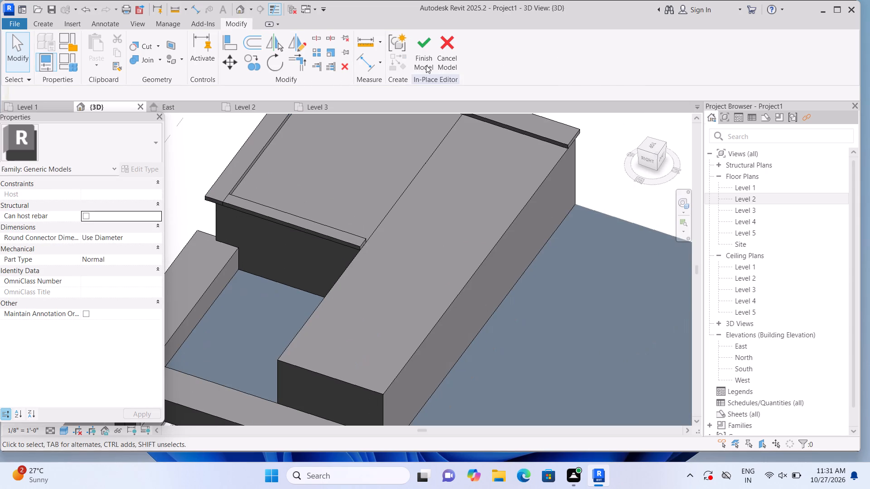
left_click(162, 59)
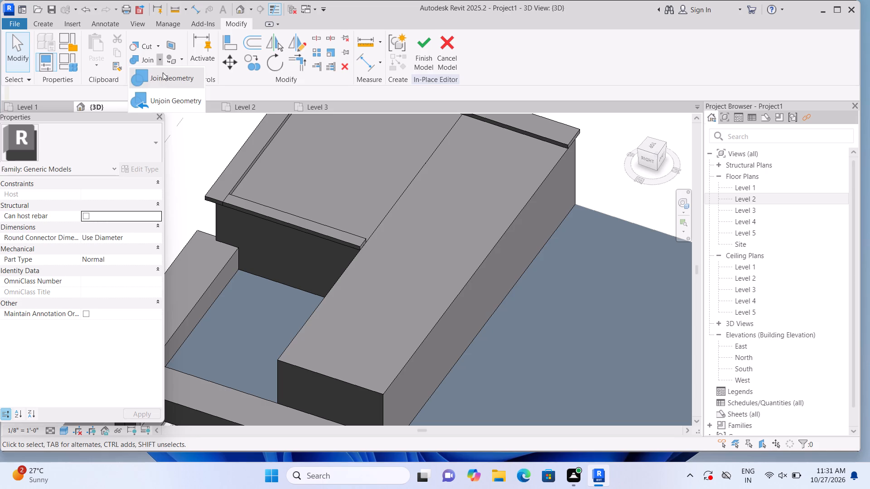
left_click(164, 77)
left_click(235, 154)
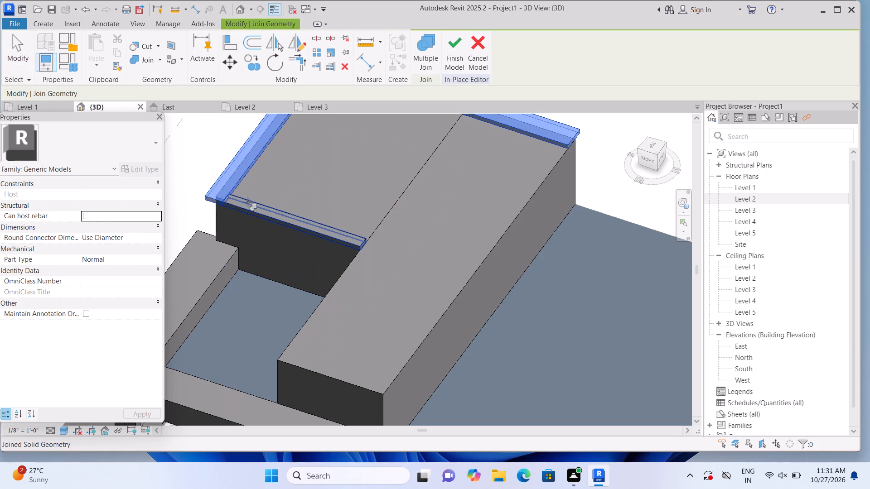
left_click(247, 206)
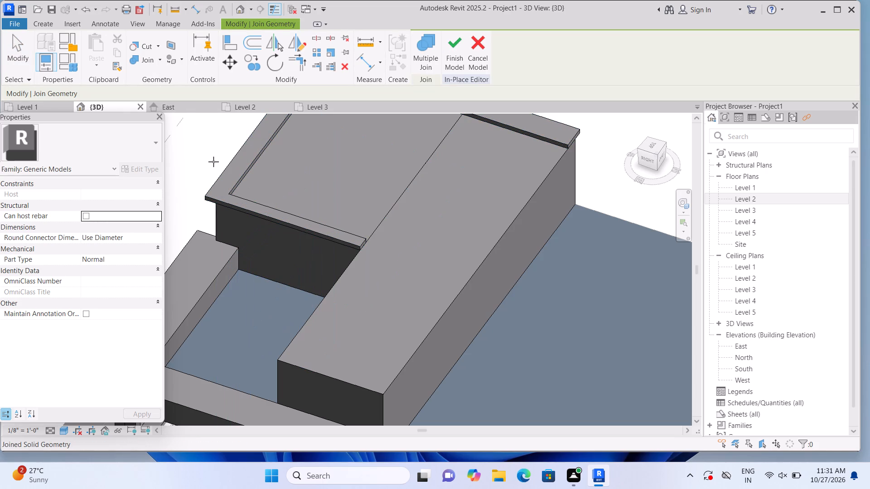
Extrude a thin rectangle about 13'-9" by 4 1/4" on the long block's top face, along its terrace edge from the existing coping to the front corner.
left_click(54, 23)
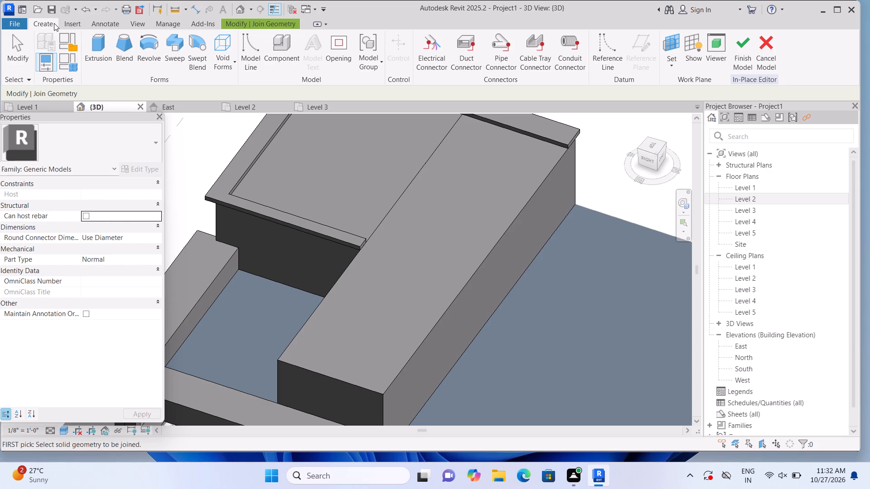
left_click(97, 50)
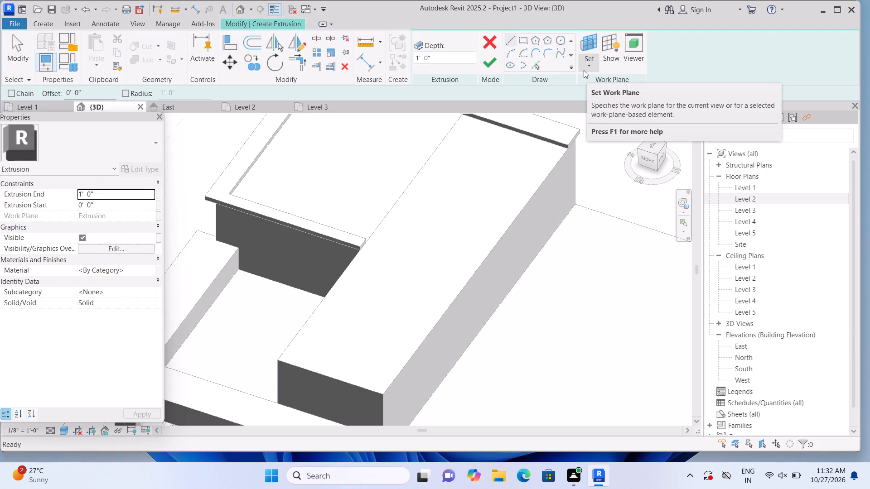
left_click(584, 70)
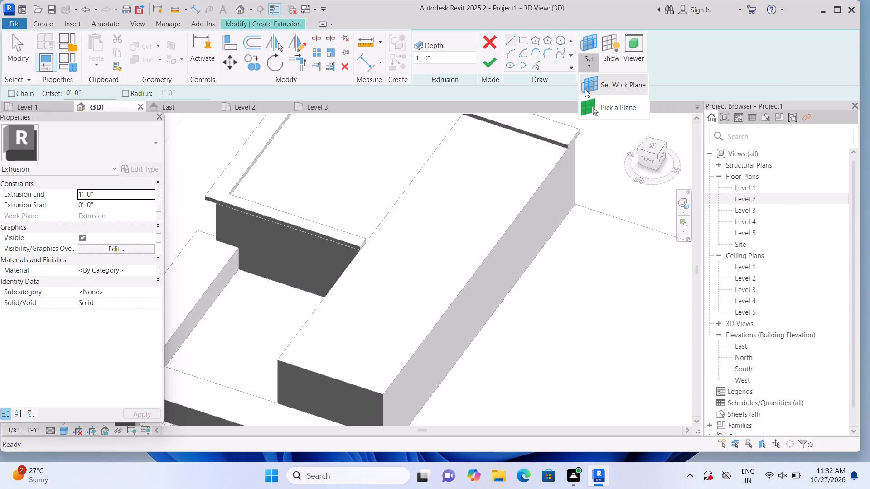
left_click(587, 98)
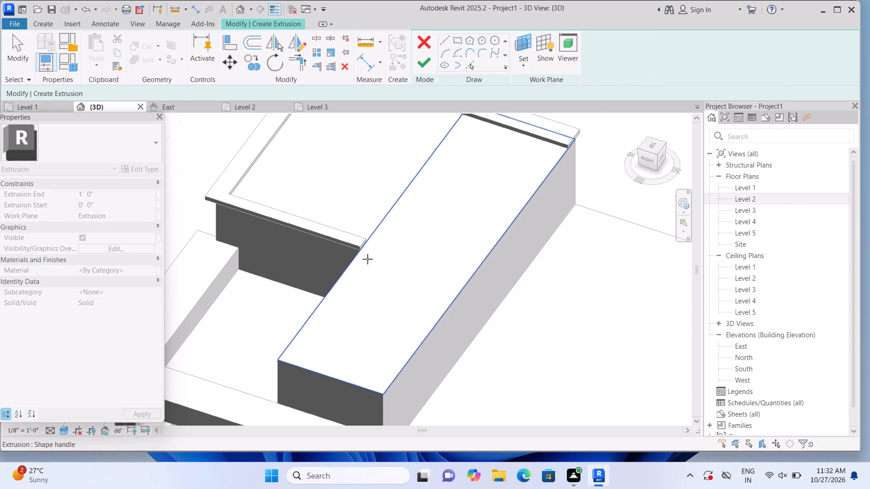
left_click(367, 259)
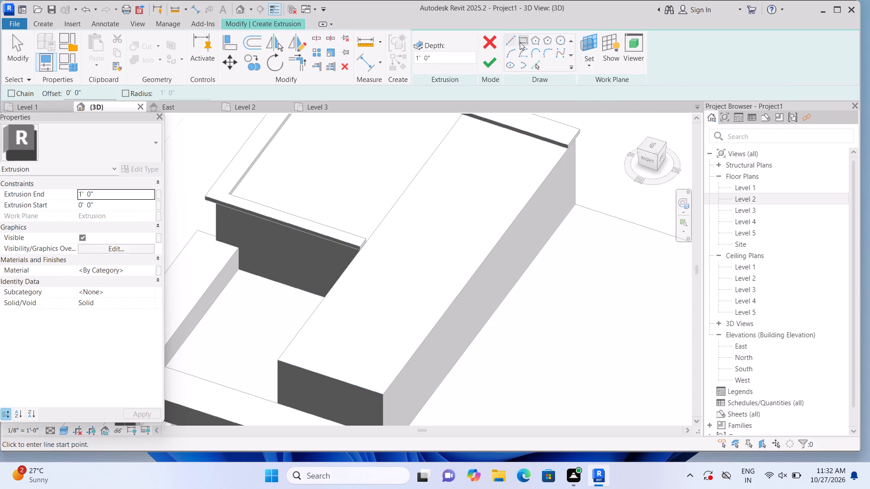
left_click(520, 42)
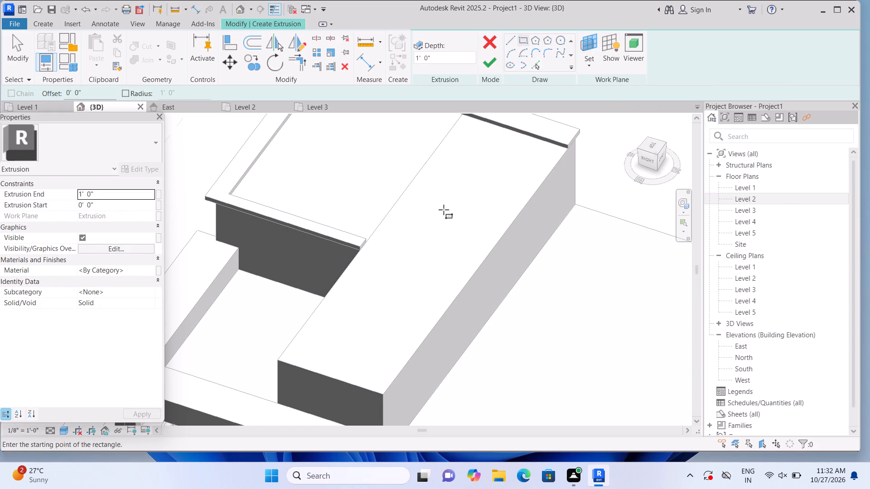
scroll(370, 253, "up", 1)
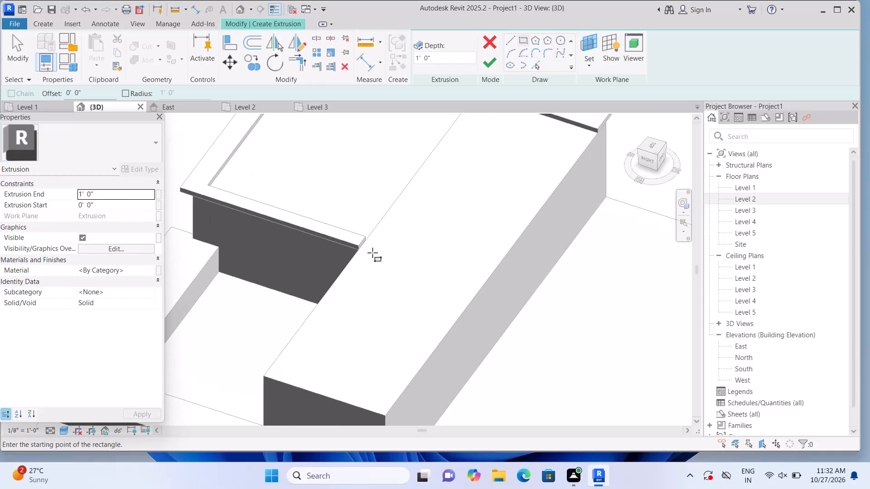
scroll(368, 248, "up", 1)
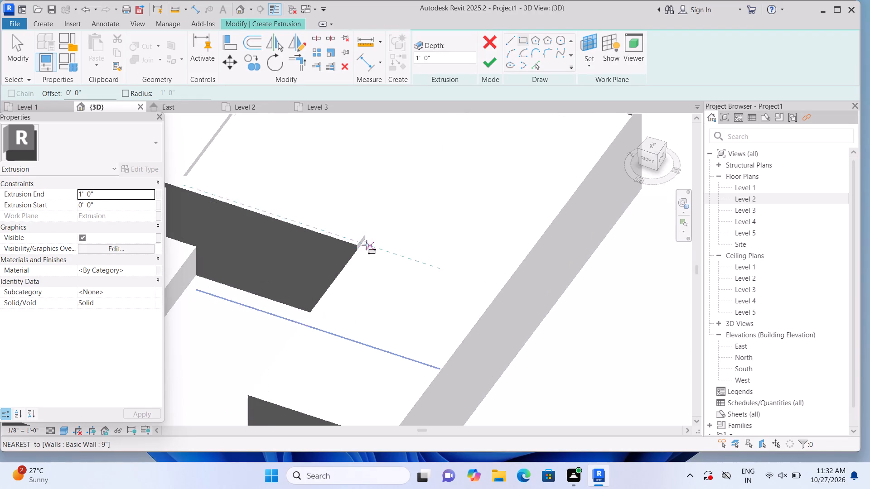
left_click(363, 236)
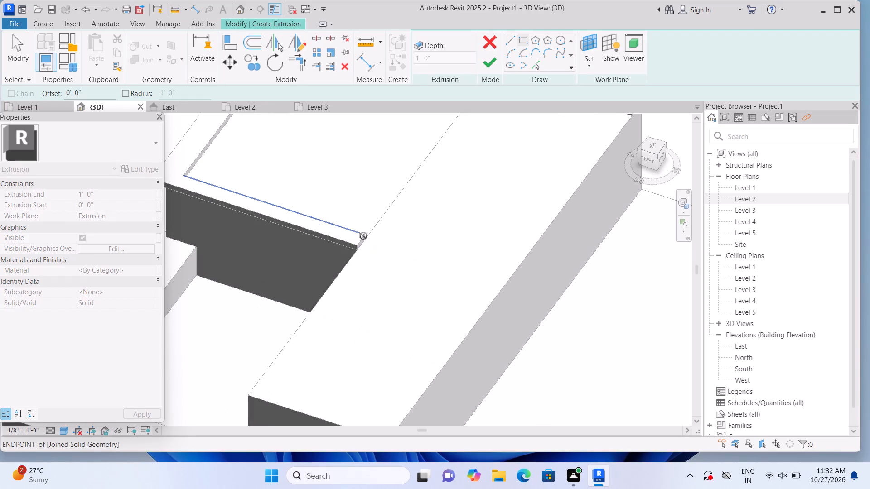
left_click(254, 398)
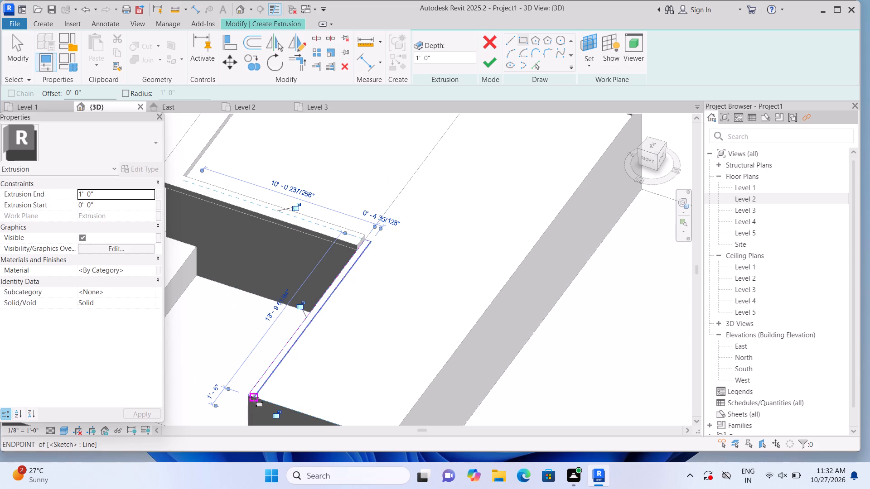
left_click(491, 68)
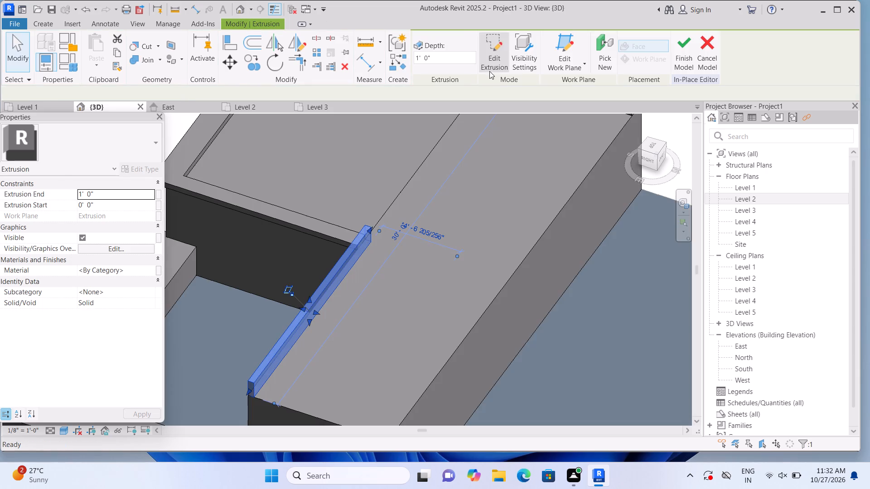
Set the new long-block strip's extrusion end to 4".
left_click(136, 189)
key("BackSpace")
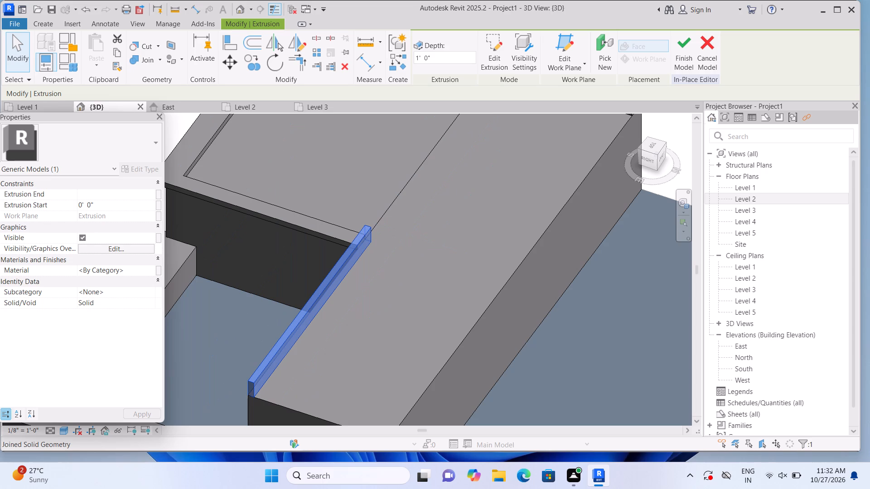
type("4\"")
key("Return")
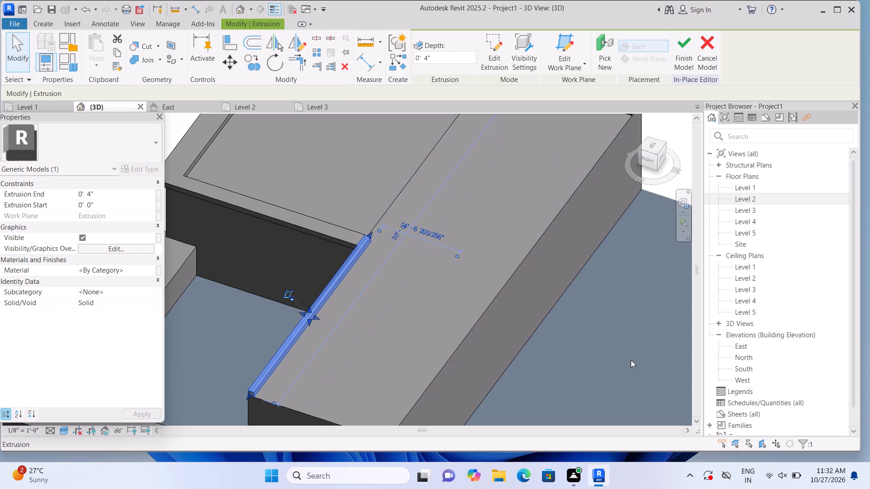
middle_click_drag(598, 343, 599, 345, "shift")
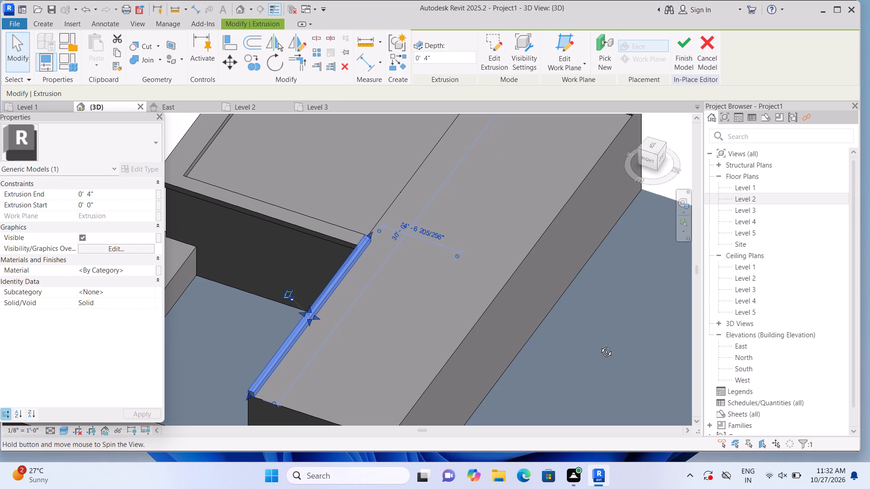
middle_click_drag(599, 345, 693, 283, "shift")
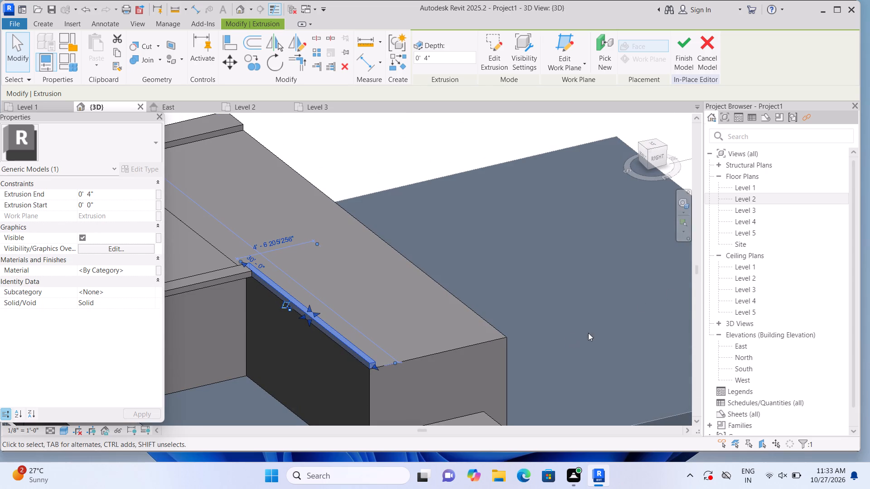
left_click(341, 145)
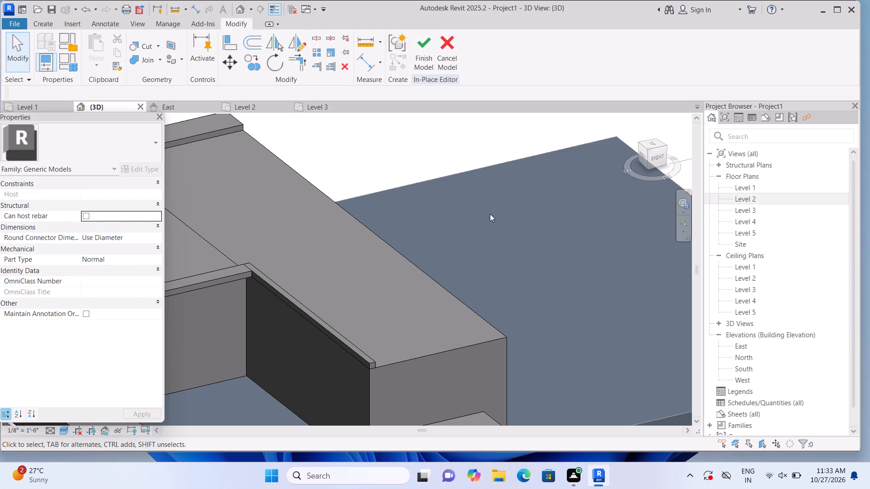
Pull the long-block strip's outer long face outward so that it slightly overhangs the wall facing the terrace.
scroll(471, 249, "down", 2)
scroll(319, 363, "up", 2)
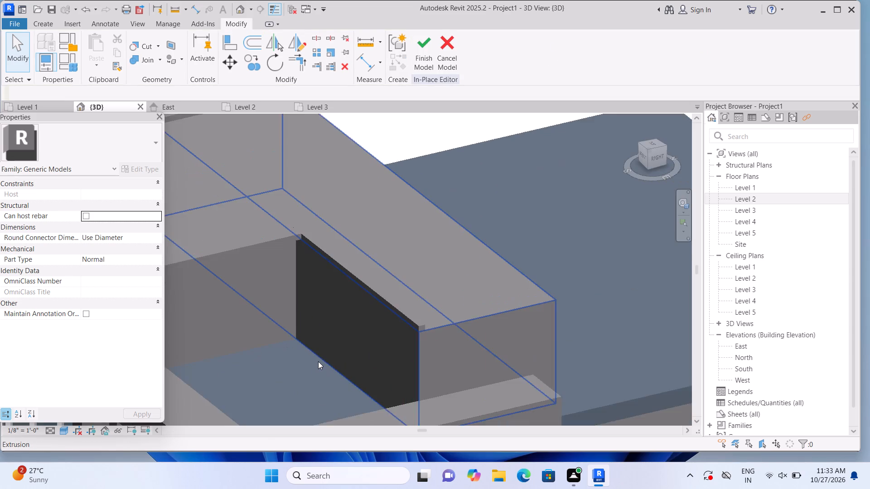
scroll(318, 361, "up", 1)
scroll(320, 262, "up", 1)
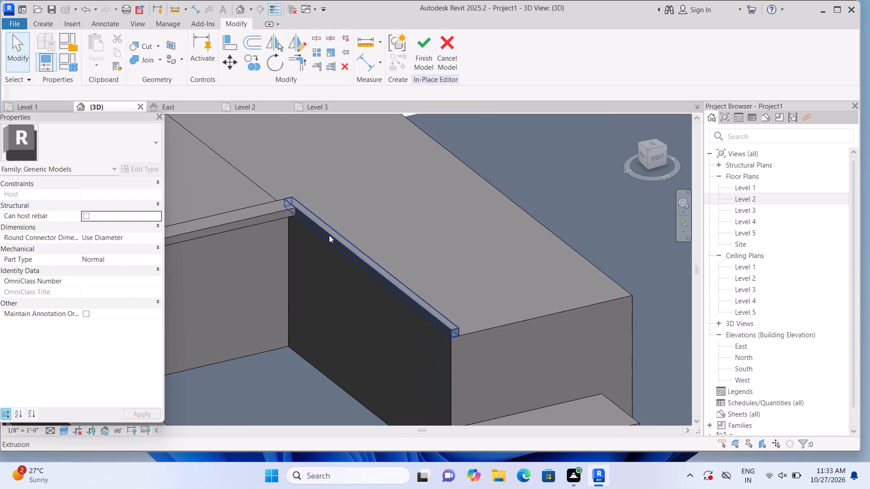
left_click(329, 235)
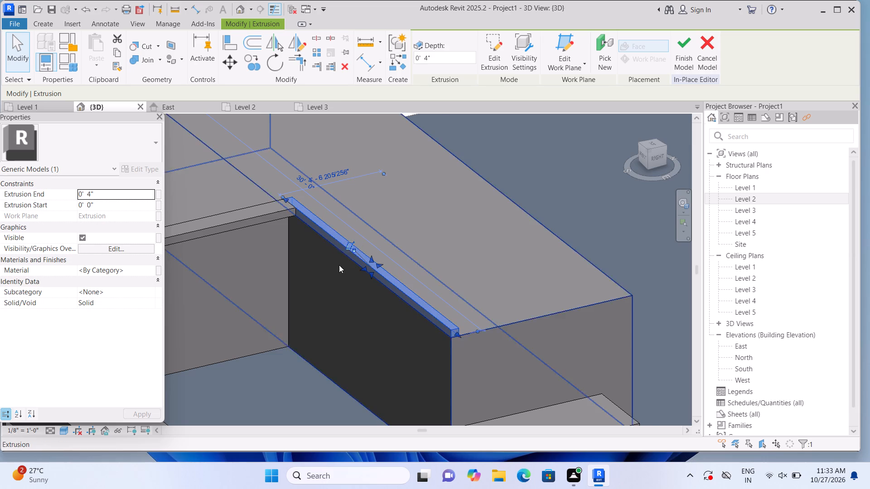
scroll(339, 265, "up", 4)
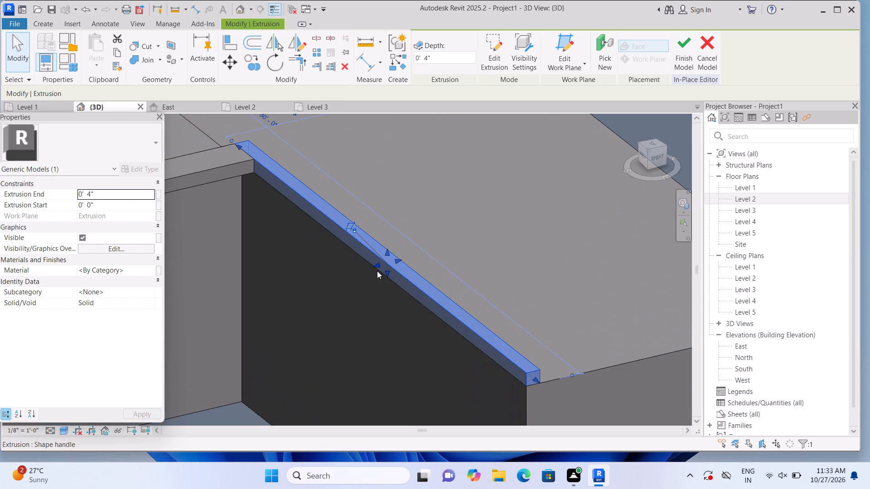
left_click_drag(379, 265, 372, 268)
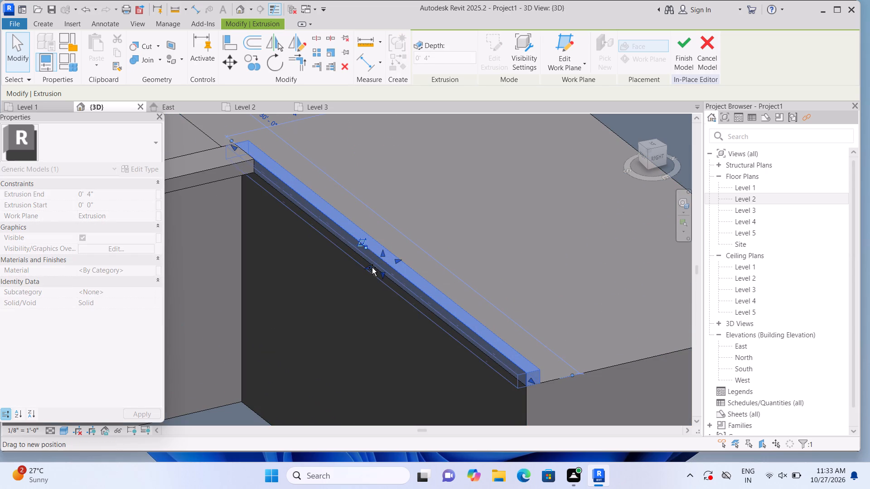
left_click_drag(372, 268, 371, 268)
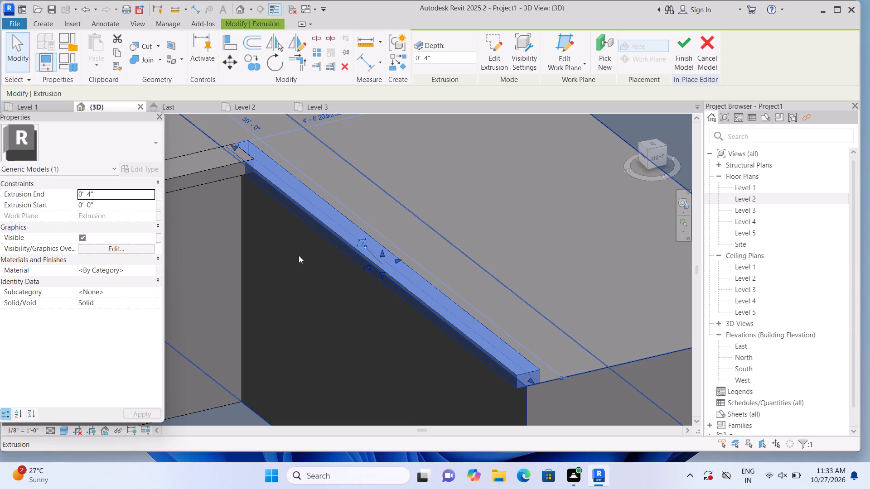
scroll(308, 283, "down", 3)
scroll(301, 341, "down", 2)
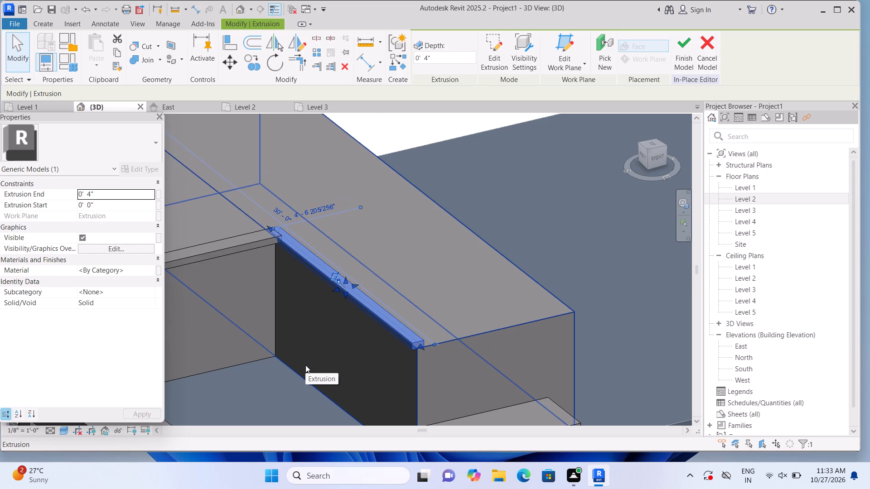
left_click(570, 244)
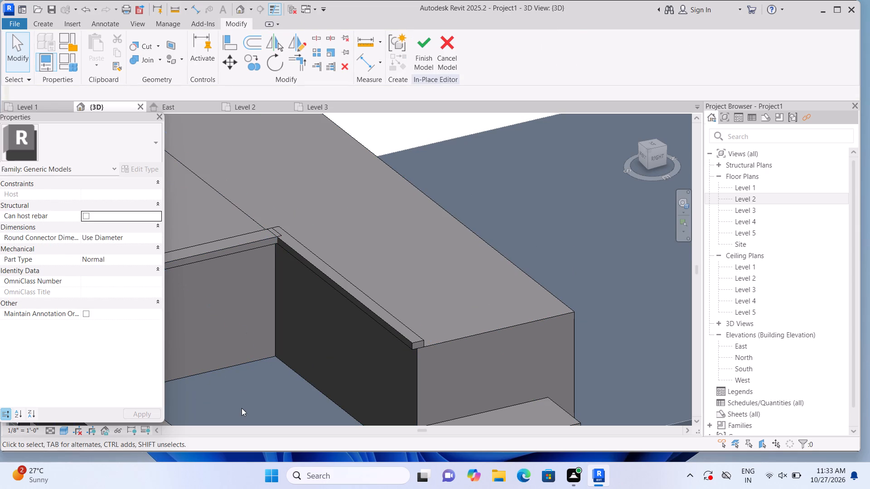
Join the long-block strip and the adjoining terrace-side coping into one continuous piece at their inner corner.
middle_click_drag(259, 394, 292, 326, "shift")
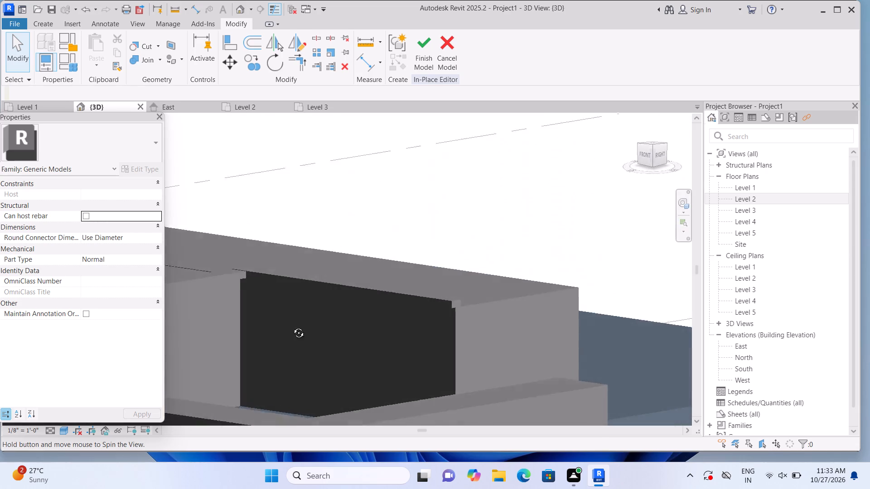
middle_click_drag(292, 326, 314, 344, "shift")
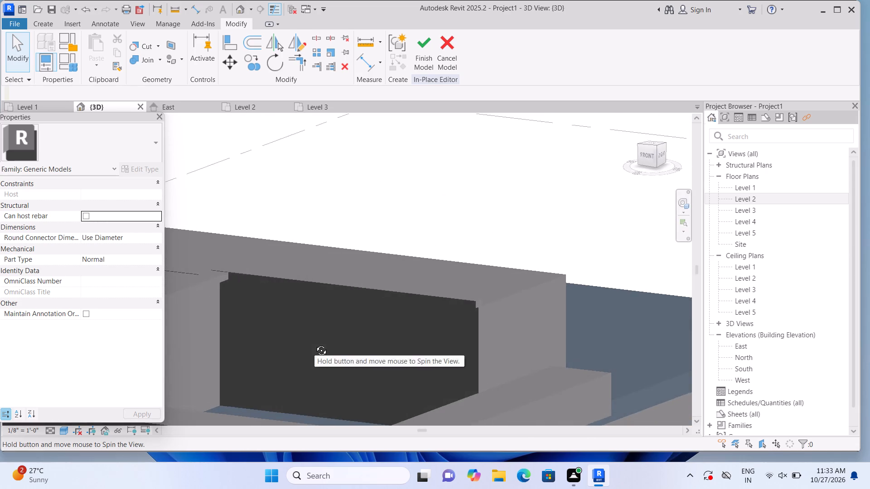
middle_click_drag(314, 344, 286, 361, "shift")
middle_click(286, 361)
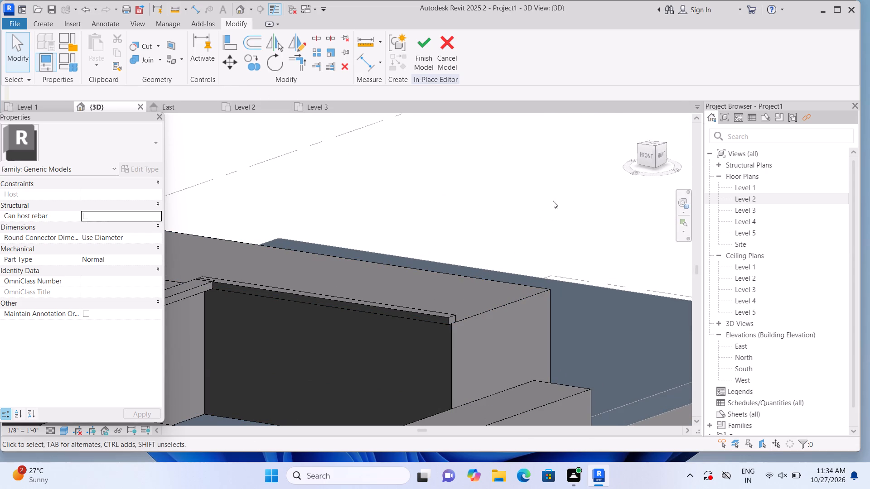
scroll(545, 247, "down", 3)
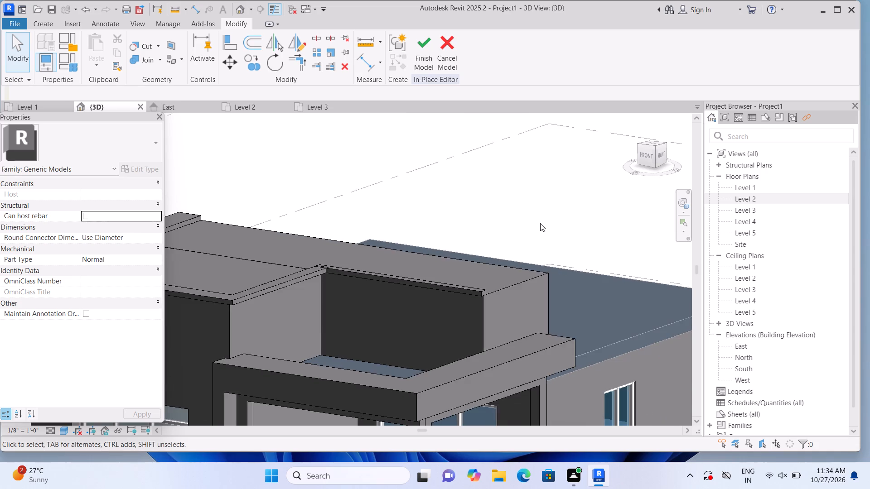
middle_click_drag(540, 223, 539, 264, "shift")
scroll(319, 247, "up", 5)
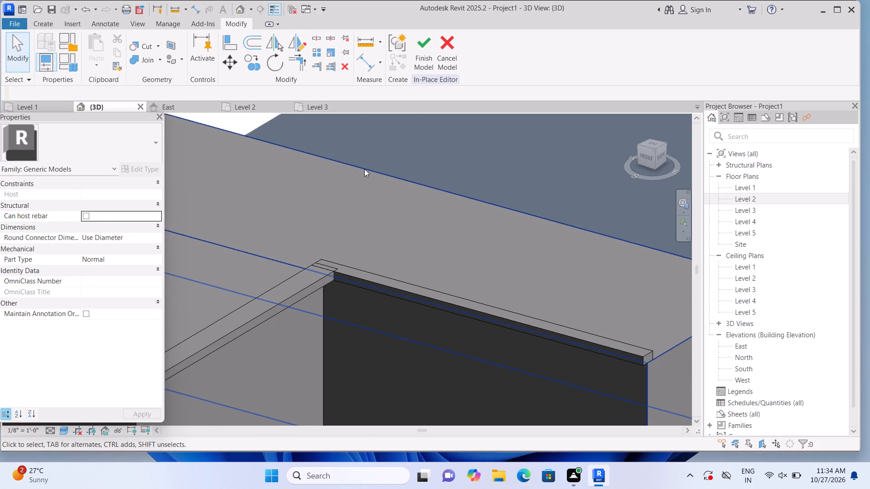
scroll(362, 164, "up", 1)
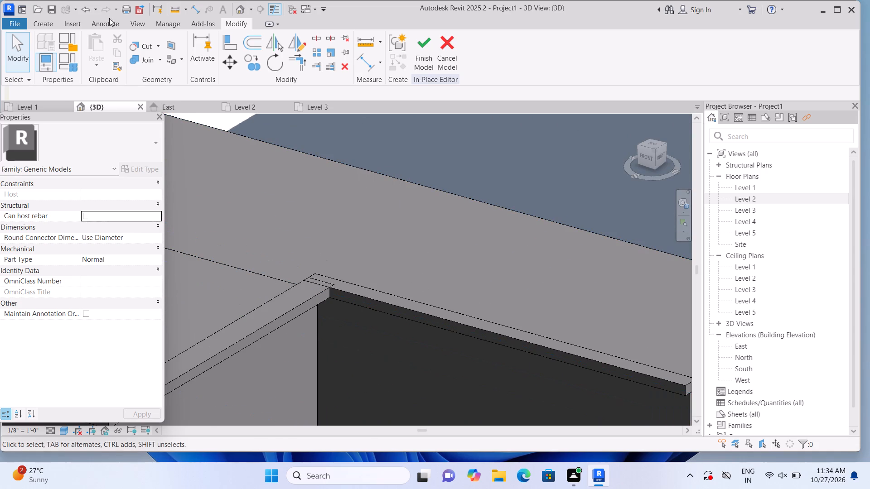
double_click(159, 58)
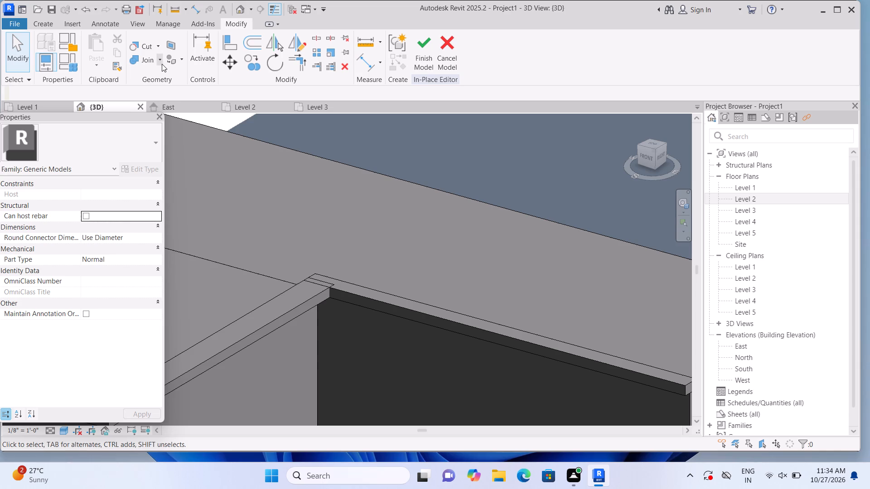
left_click(159, 54)
left_click(166, 75)
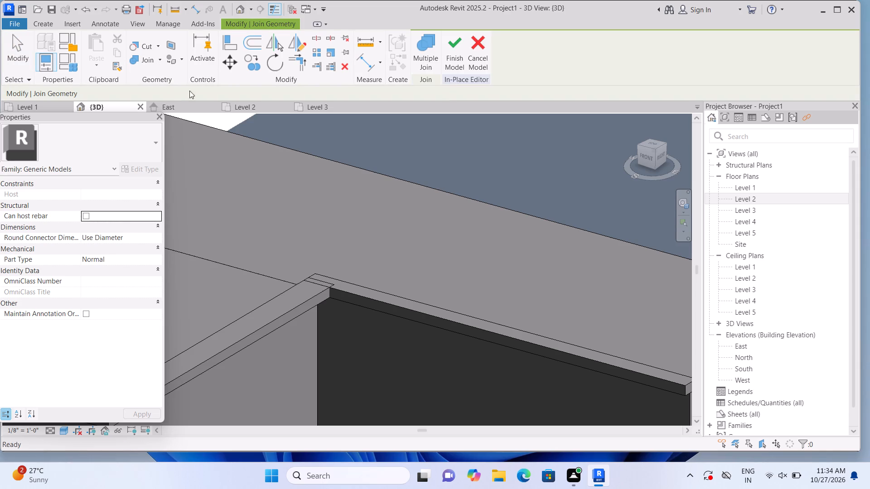
scroll(392, 330, "up", 1)
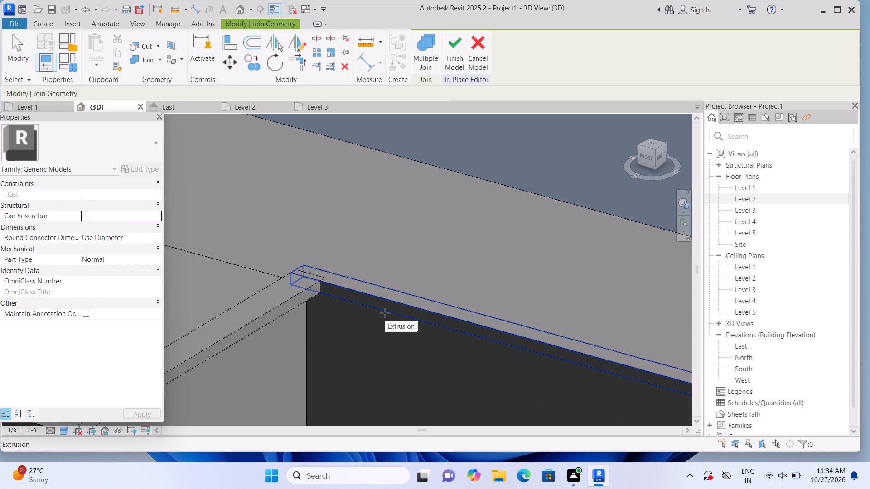
left_click(385, 310)
left_click(285, 299)
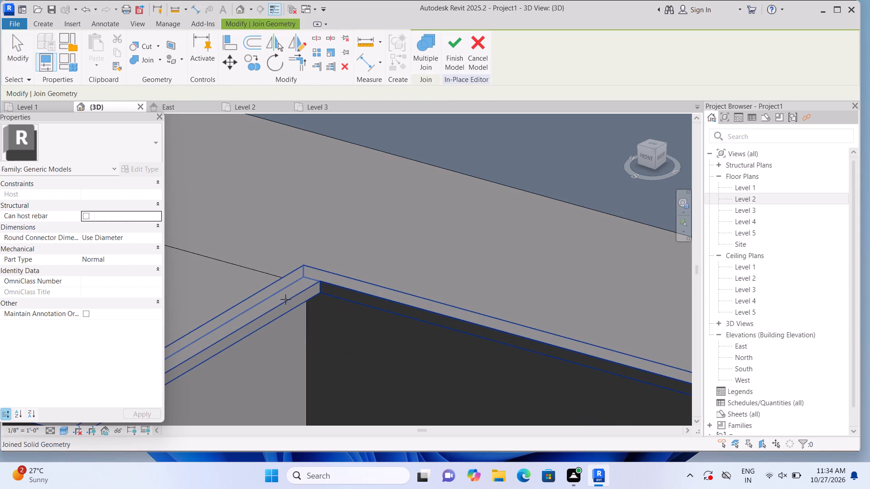
Sketch a thin extrusion rectangle about 7'-10" long on the long block's top face, along its short end edge from the coping to the opposite corner.
scroll(520, 145, "down", 6)
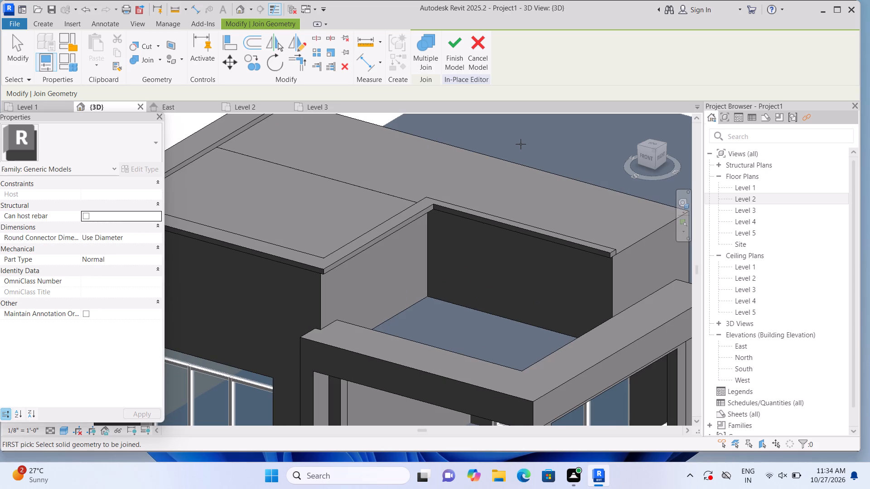
middle_click_drag(524, 148, 415, 175, "shift")
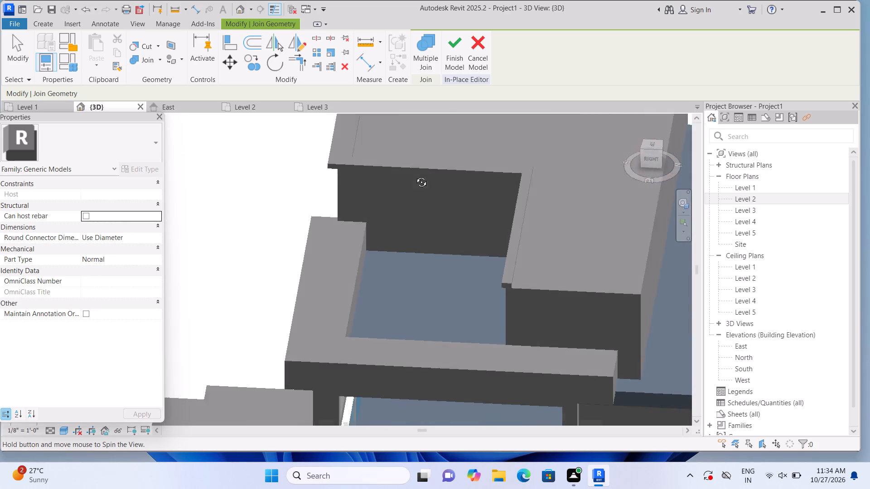
middle_click_drag(415, 175, 238, 163, "shift")
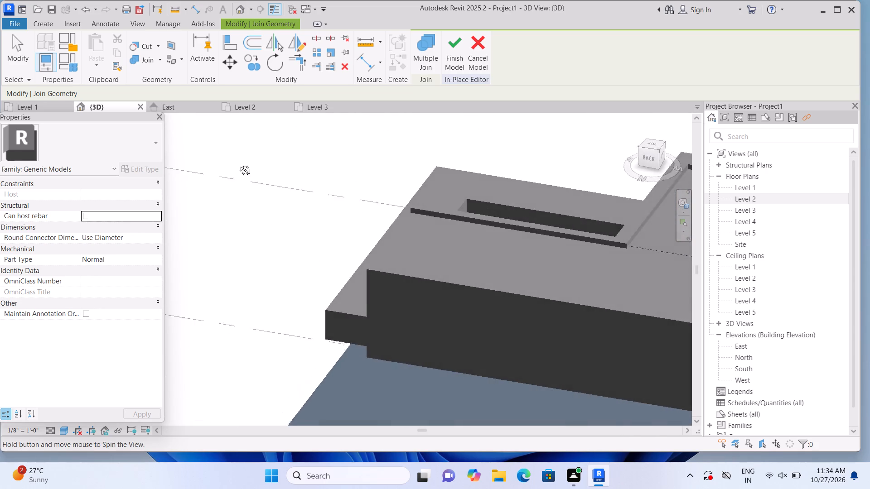
middle_click_drag(238, 163, 266, 159, "shift")
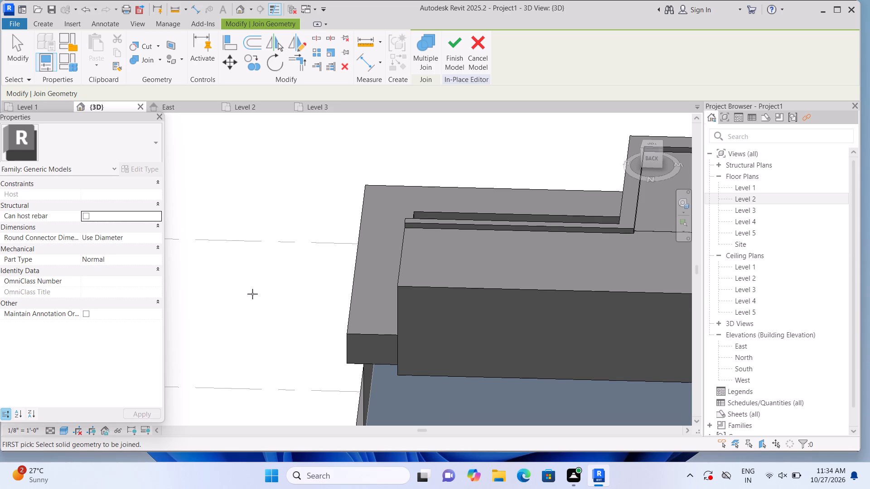
middle_click(288, 336, "shift")
scroll(274, 326, "down", 1)
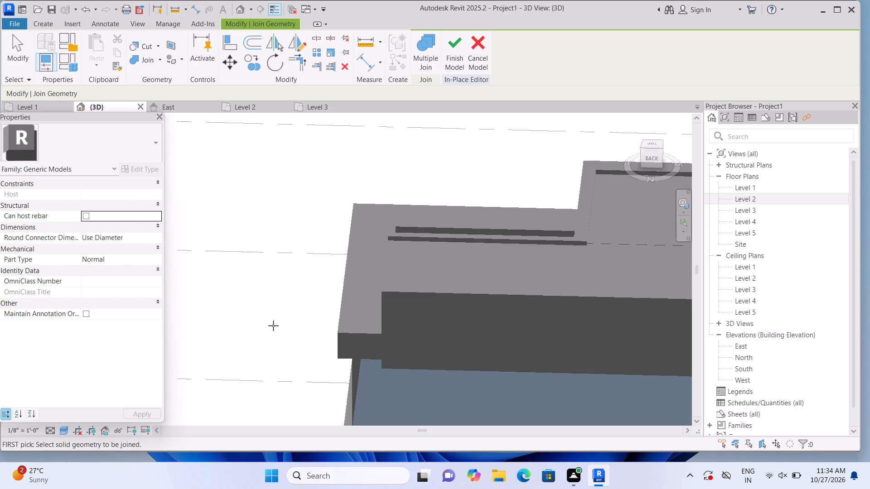
middle_click_drag(267, 324, 319, 374, "shift")
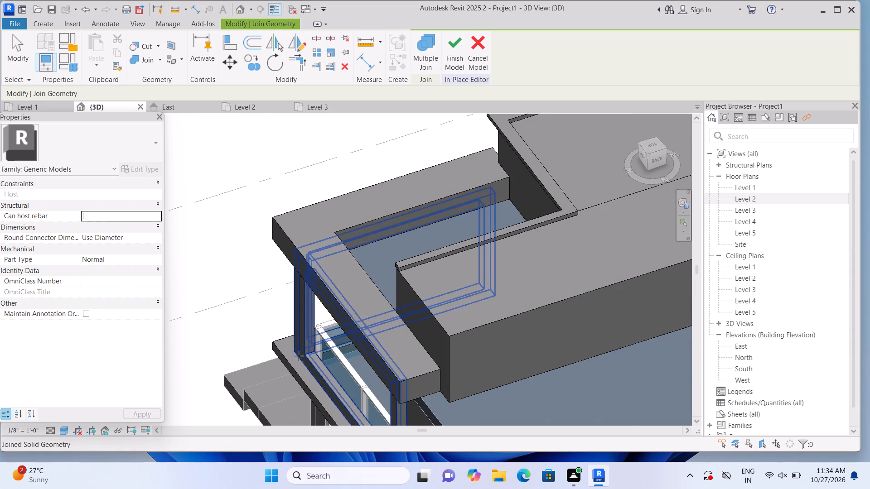
scroll(278, 345, "up", 3)
middle_click_drag(266, 330, 222, 323)
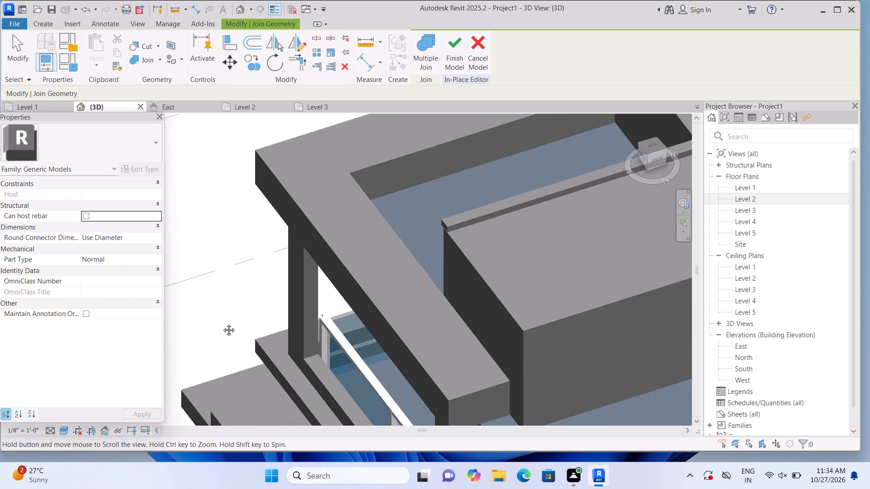
middle_click_drag(222, 323, 165, 316)
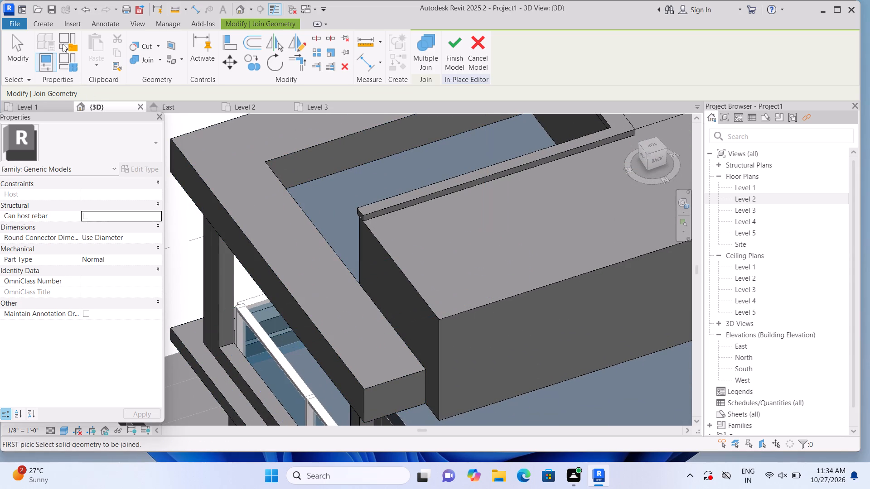
left_click(53, 27)
left_click(113, 58)
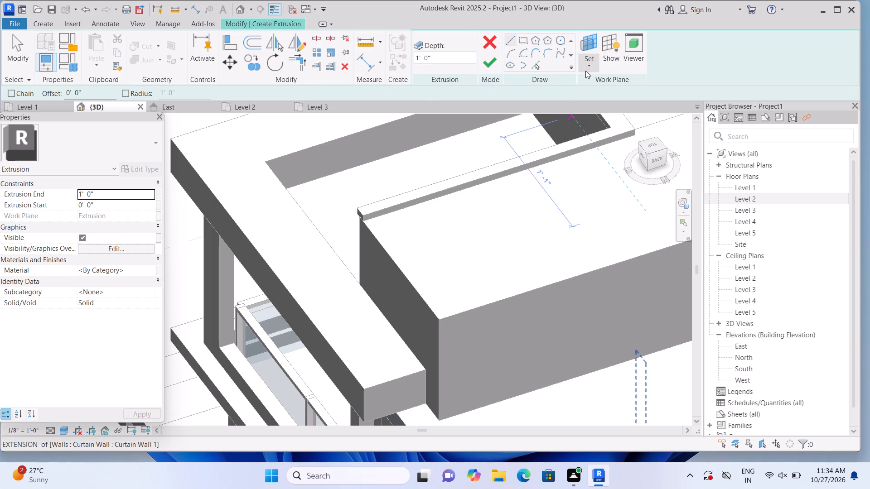
left_click(585, 71)
left_click(601, 110)
scroll(522, 245, "up", 1)
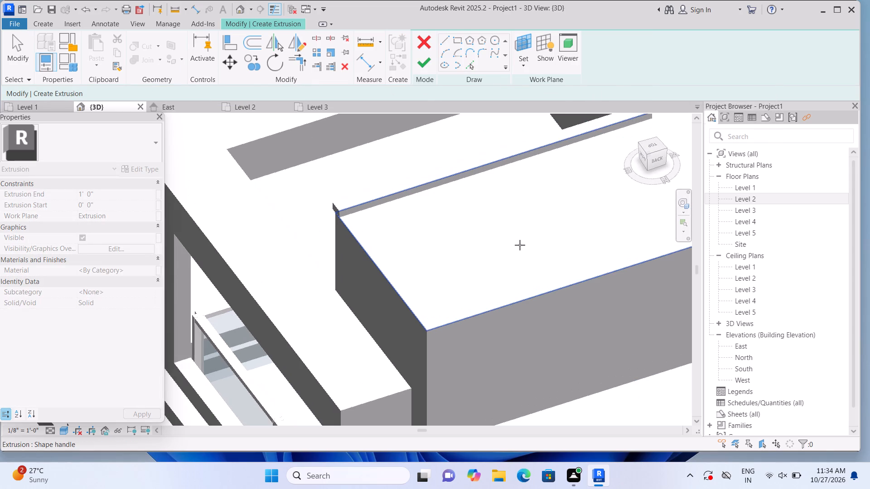
scroll(517, 244, "up", 1)
left_click(512, 246)
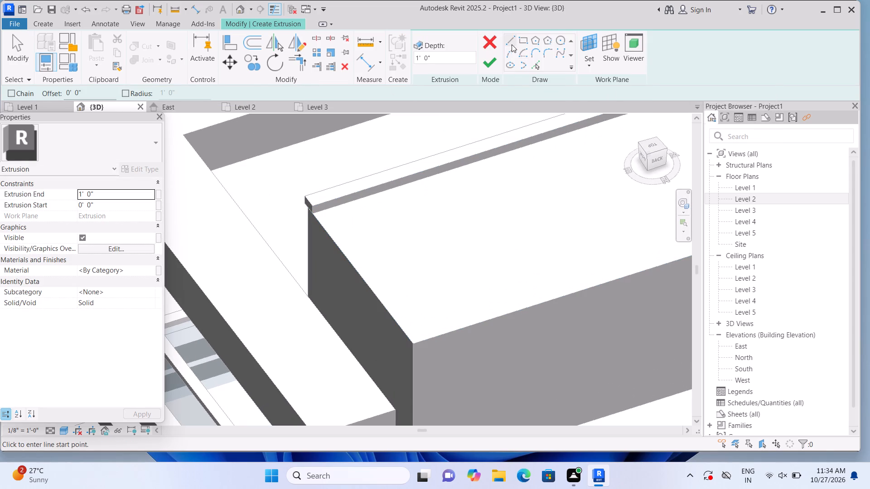
left_click(522, 41)
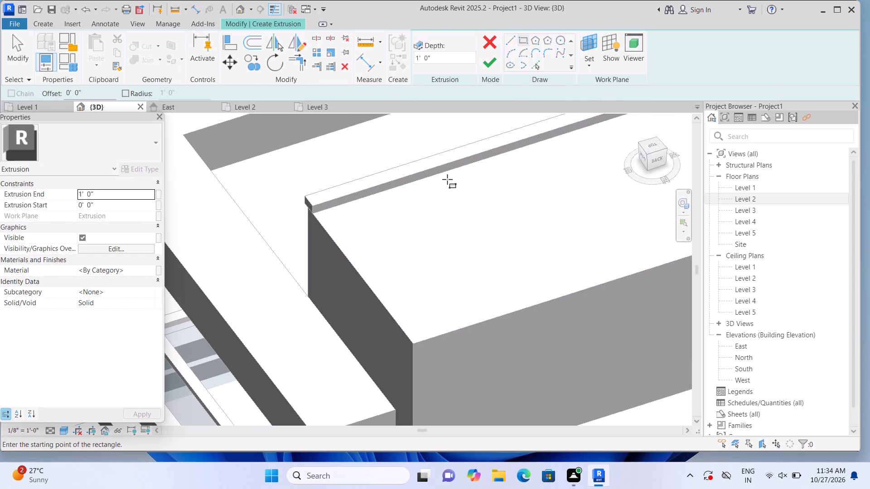
scroll(447, 179, "up", 1)
middle_click_drag(443, 179, 382, 152)
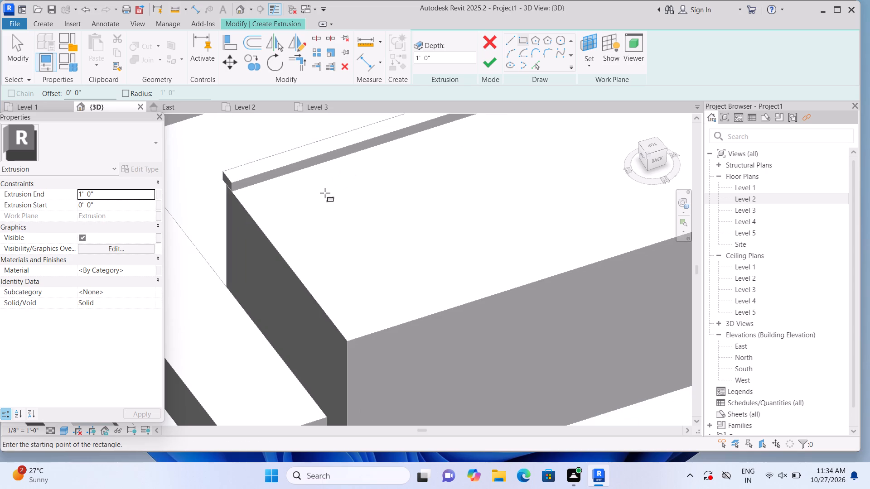
scroll(322, 193, "up", 1)
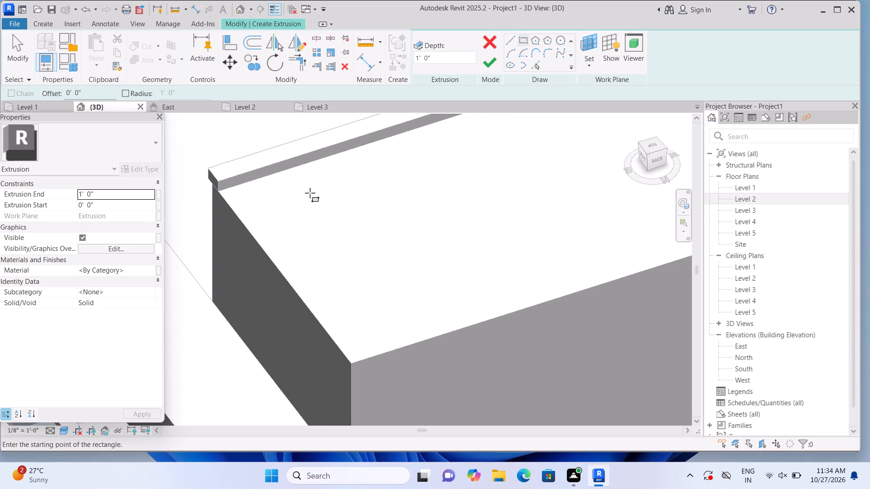
scroll(310, 193, "up", 1)
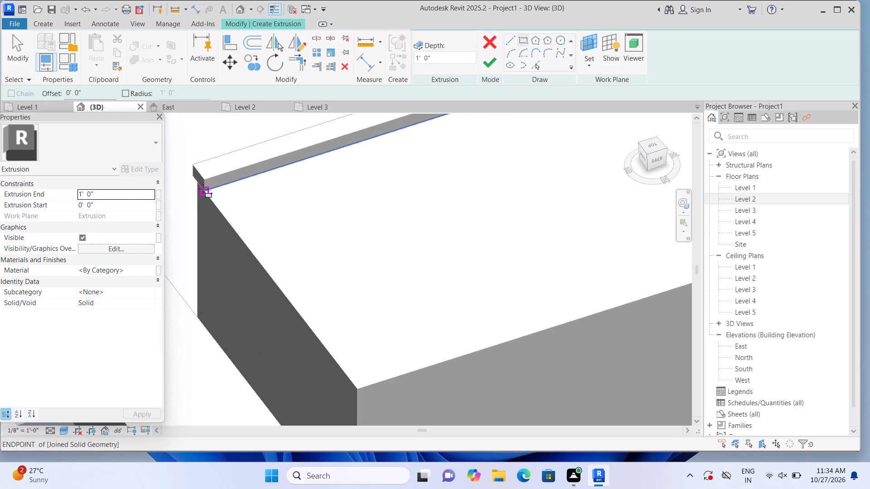
left_click(203, 189)
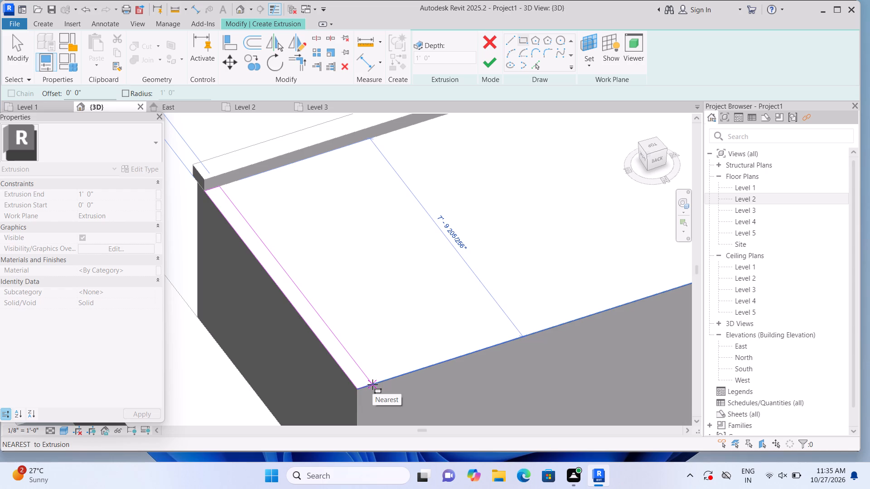
left_click(372, 384)
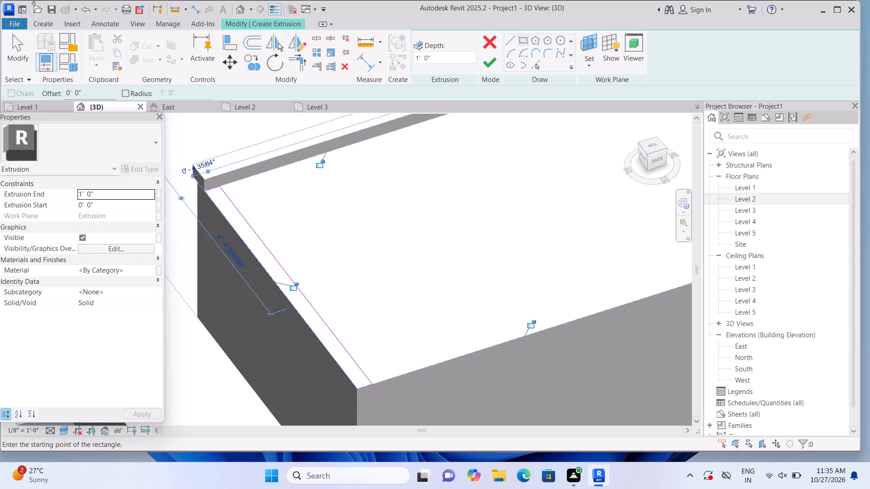
Set the short-end strip's extrusion end to 4" and finish the extrusion.
left_click(122, 195)
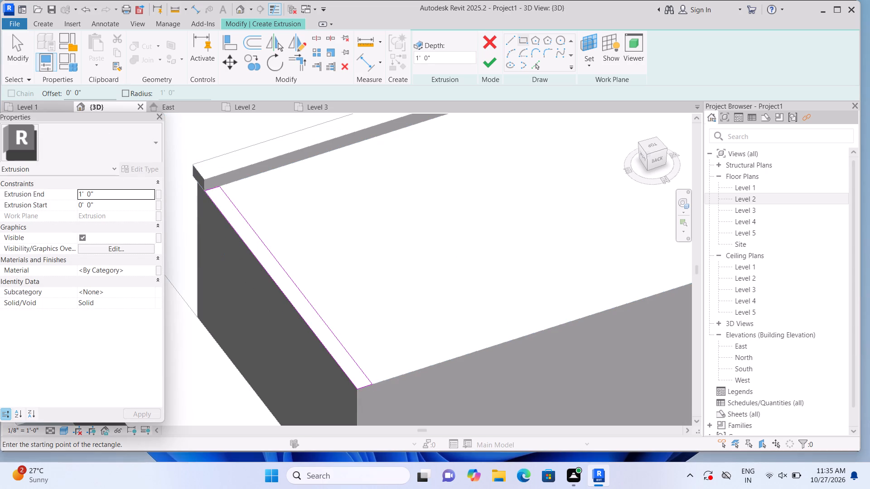
key("BackSpace")
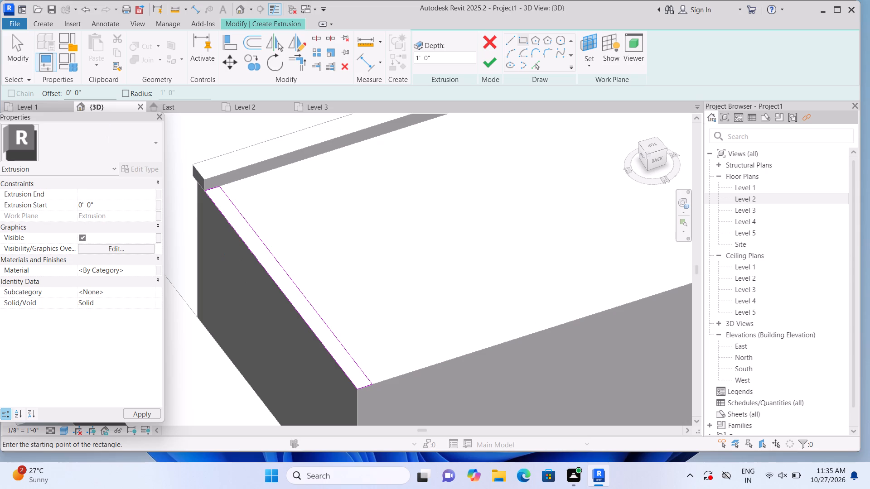
key("4")
key("shift+quotedbl")
key("Return")
scroll(156, 216, "up", 1)
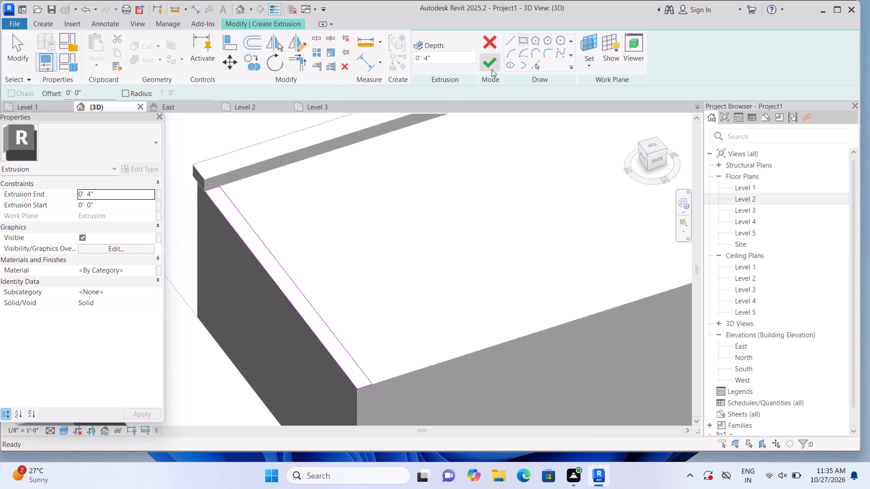
left_click(492, 66)
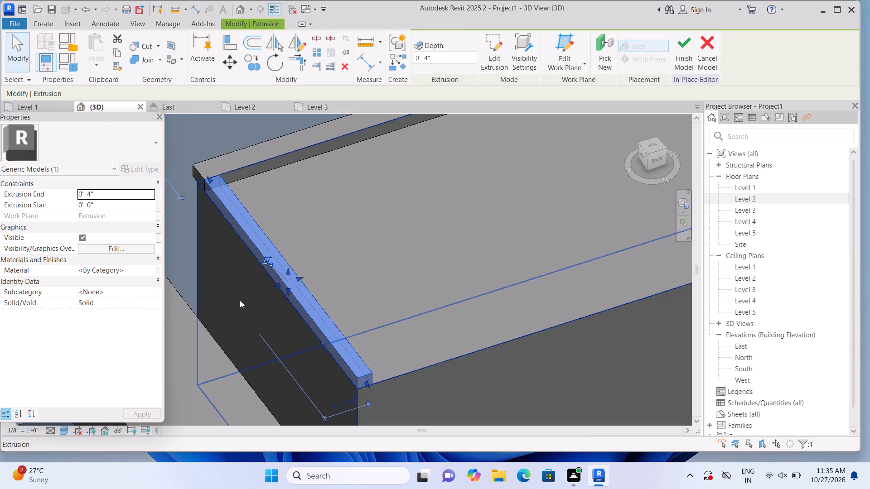
scroll(238, 299, "down", 1)
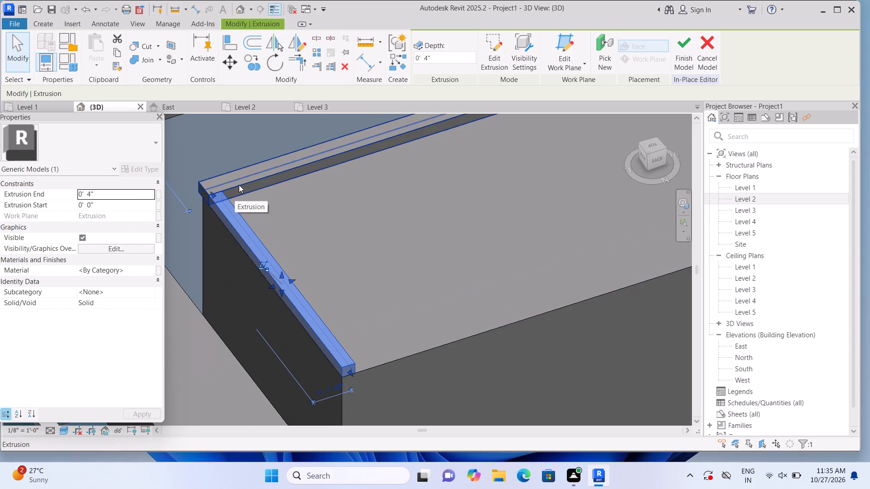
left_click(187, 344)
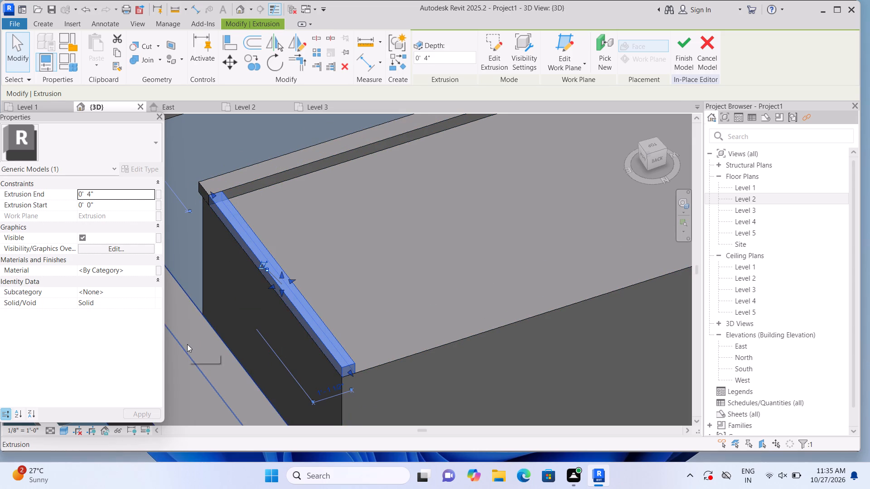
key("Escape")
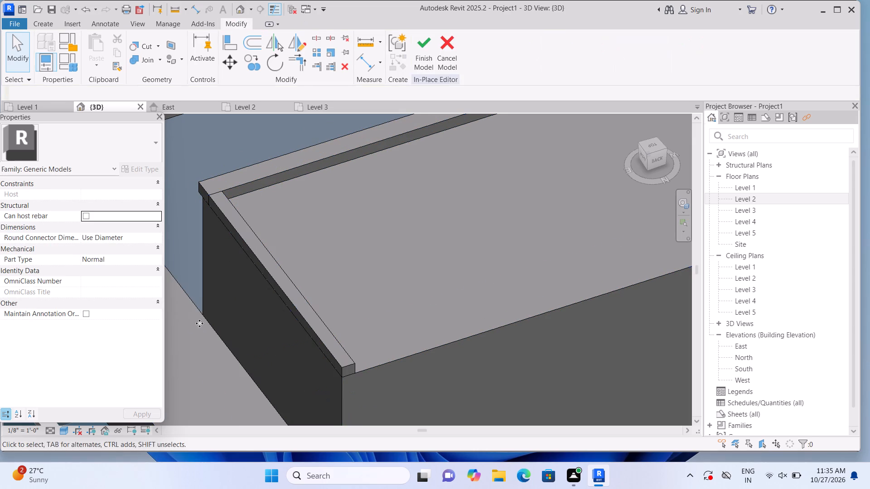
Extend the long block's terrace-side coping slightly past the short end wall.
left_click(244, 175)
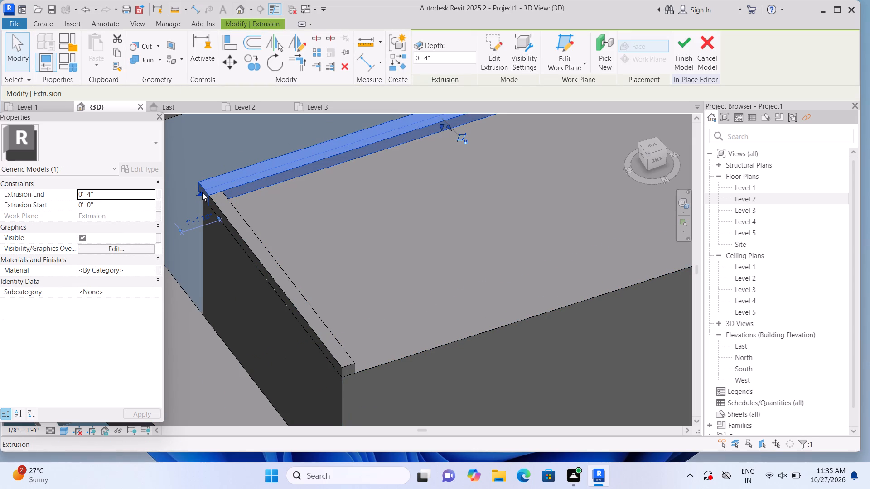
left_click_drag(202, 192, 196, 194)
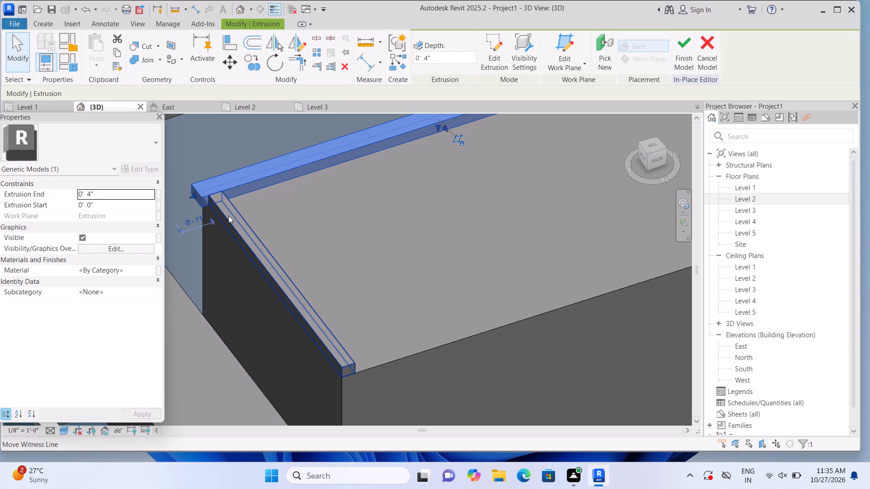
Pull the short-end strip's outer long face outward so that it slightly overhangs the end wall.
left_click(228, 216)
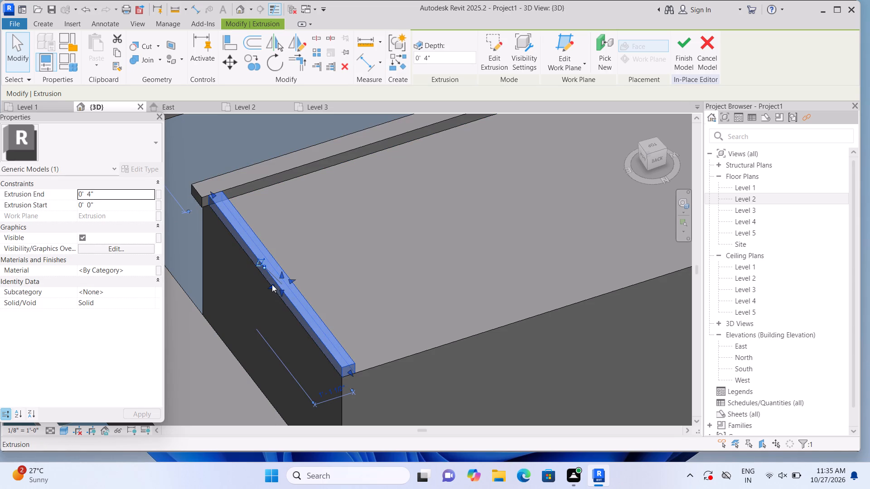
left_click_drag(272, 284, 266, 285)
scroll(270, 278, "down", 1)
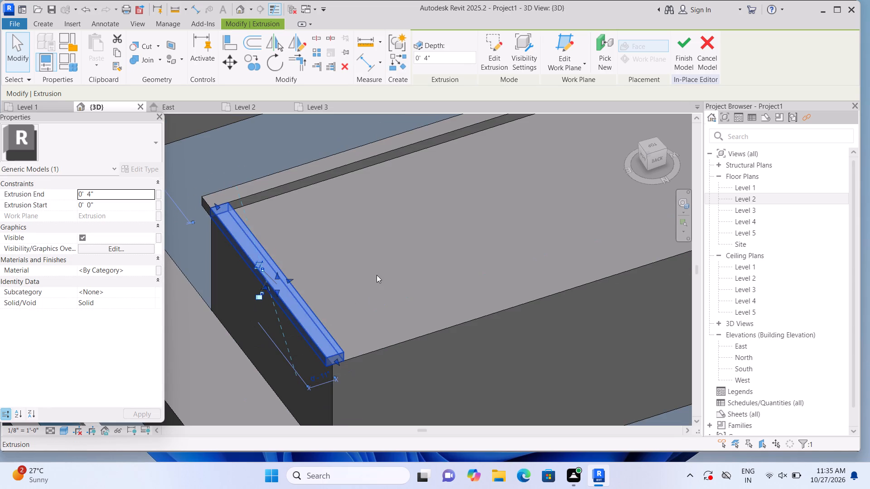
left_click(377, 275)
key("Escape")
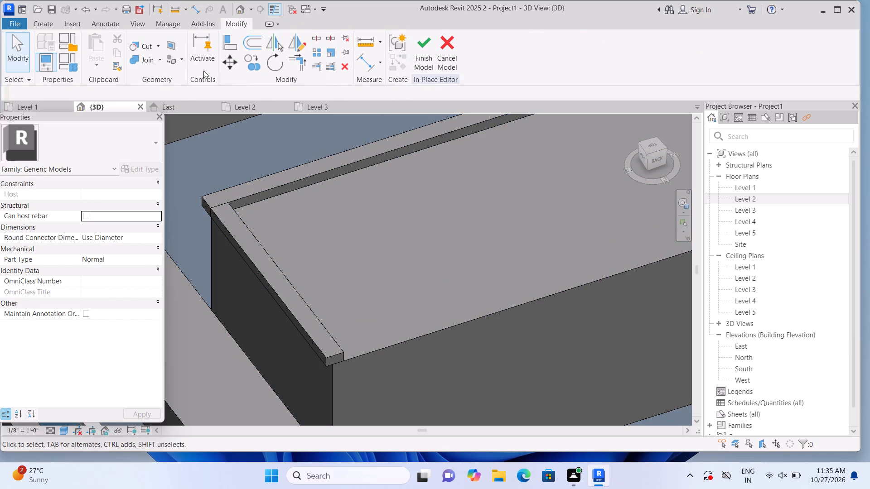
Join the terrace-side coping and the short-end strip into one continuous piece at their corner.
left_click(159, 60)
left_click(159, 75)
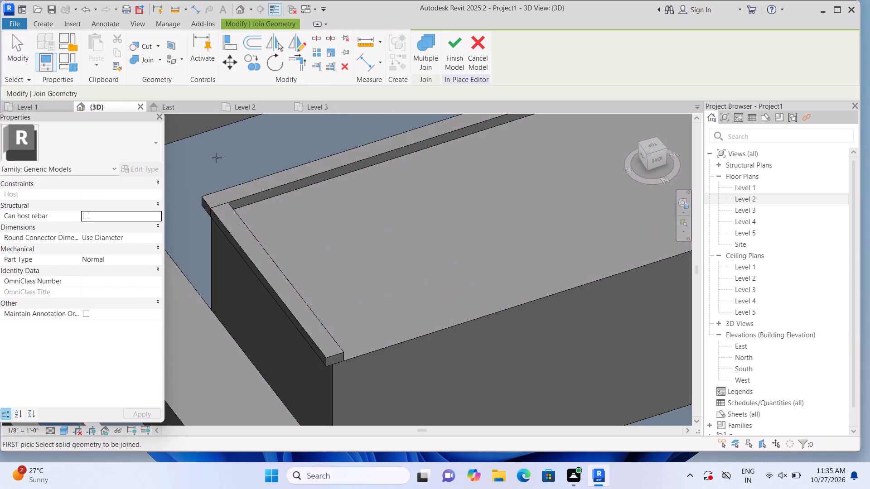
left_click(238, 189)
left_click(228, 227)
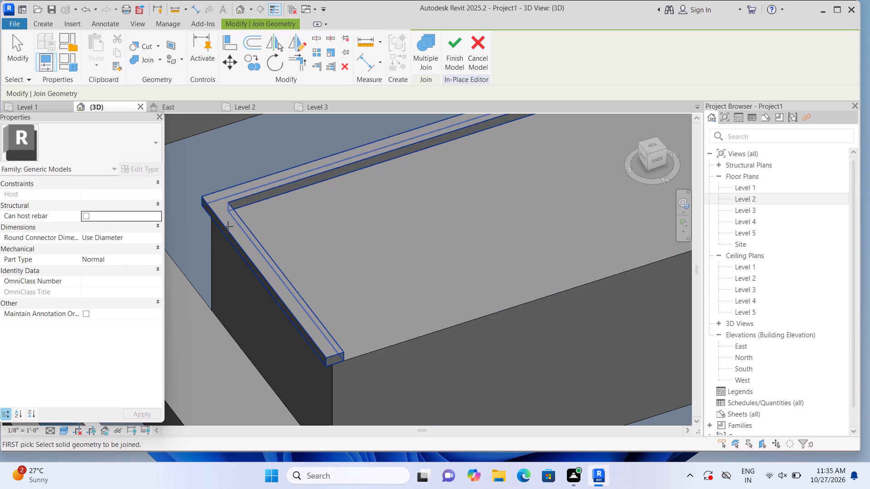
scroll(228, 216, "down", 6)
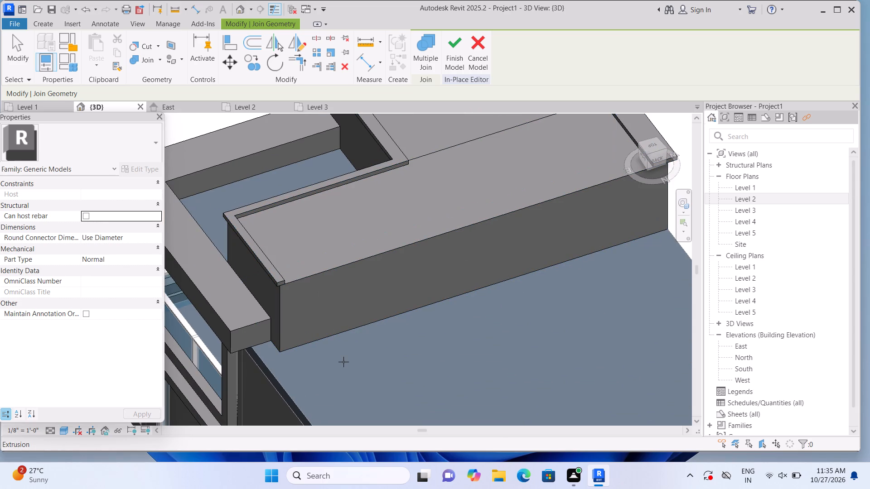
key("Escape")
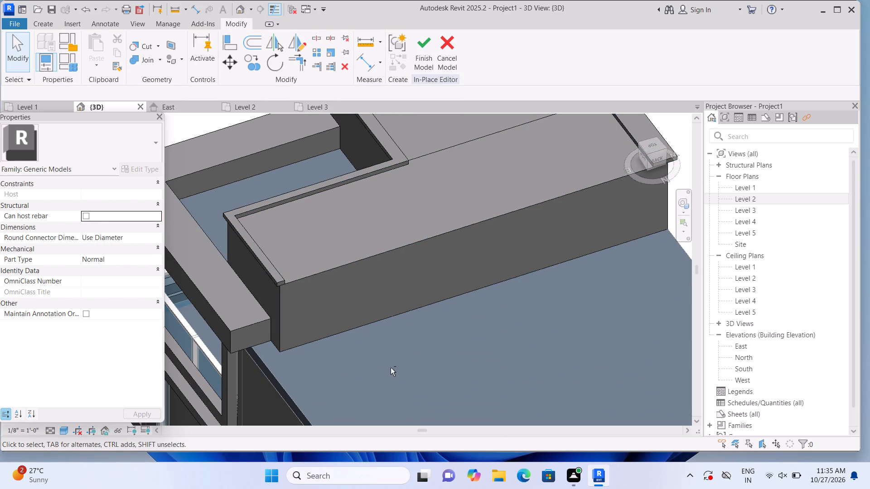
Examine the whole house and its roof-block copings from the front-right corner.
middle_click_drag(344, 374, 399, 376)
scroll(376, 365, "down", 2)
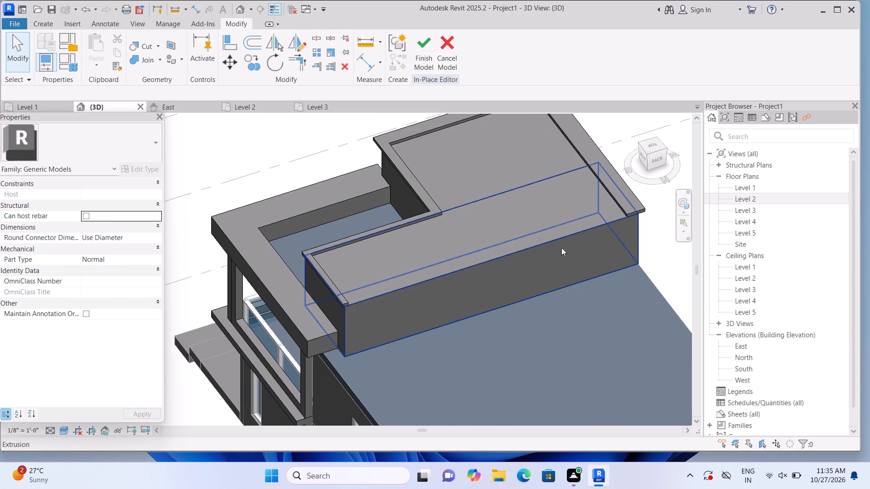
left_click(633, 119)
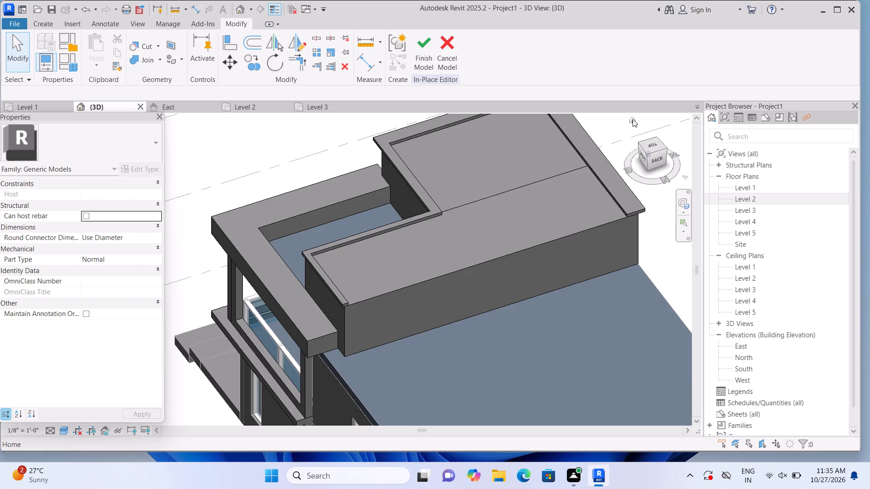
scroll(222, 336, "up", 3)
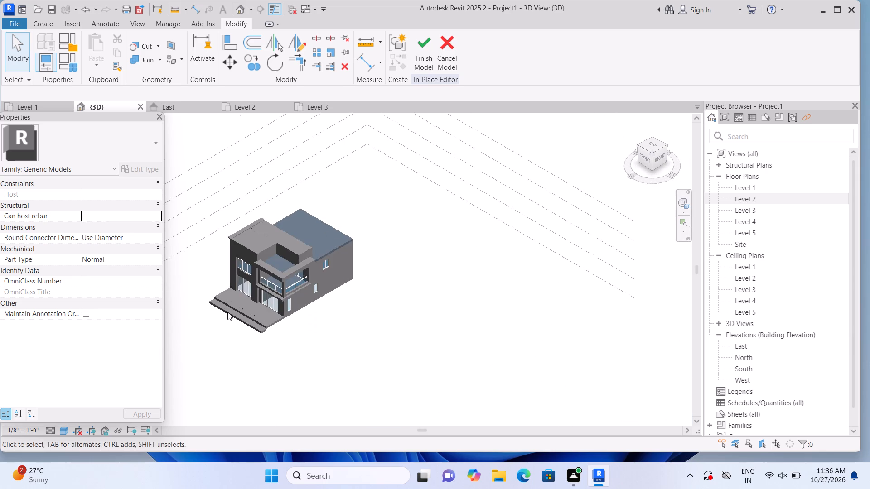
scroll(227, 312, "up", 4)
scroll(382, 317, "up", 1)
middle_click_drag(391, 329, 400, 369)
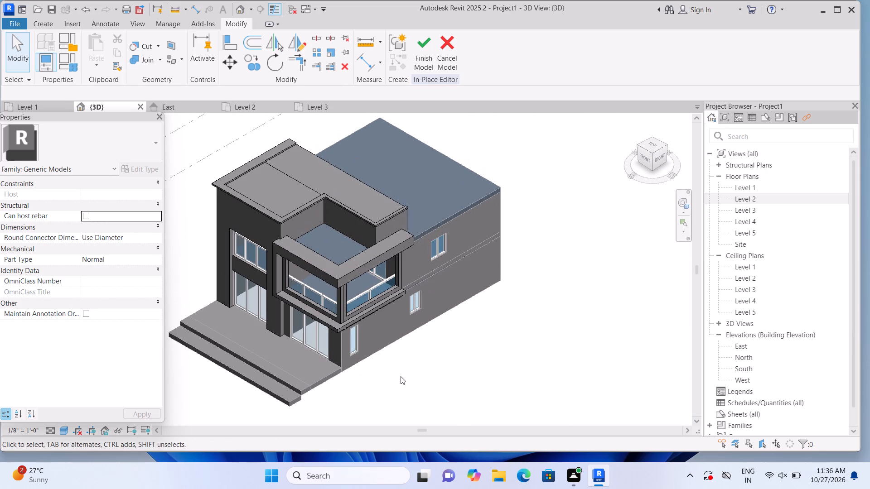
middle_click_drag(409, 374, 427, 326, "shift")
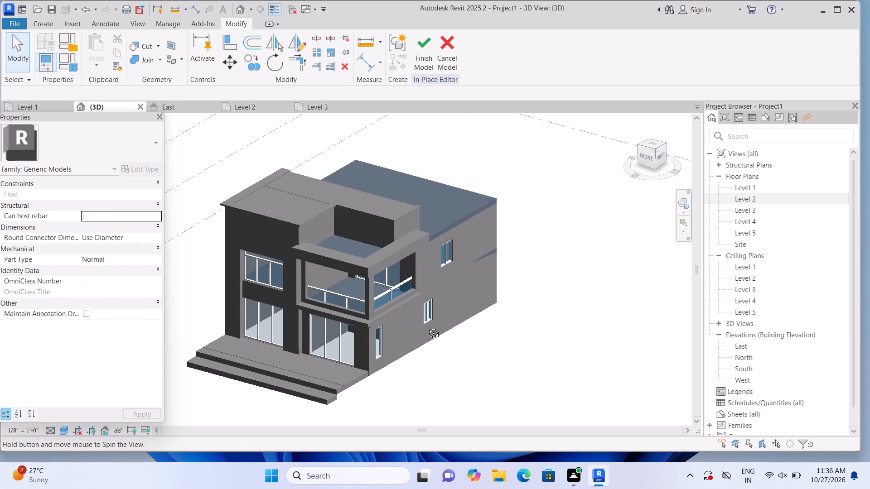
middle_click_drag(427, 326, 428, 326, "shift")
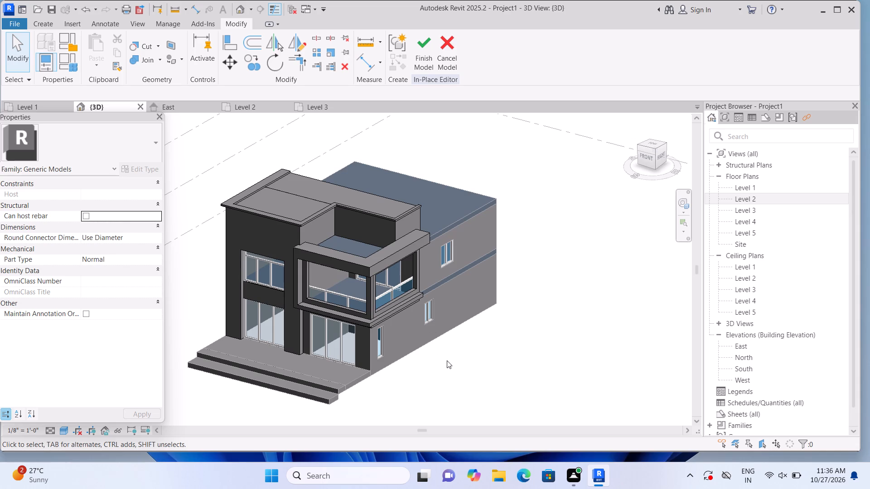
middle_click_drag(482, 351, 465, 367, "shift")
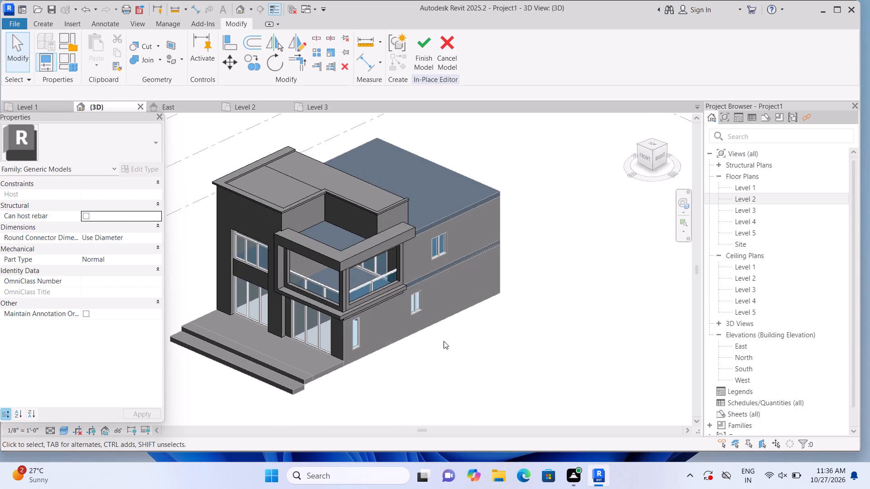
Extrude a 4" thick strip, 17'-0" long and about 10" wide, on the terrace frame's front beam, along its top outer edge.
scroll(311, 211, "up", 6)
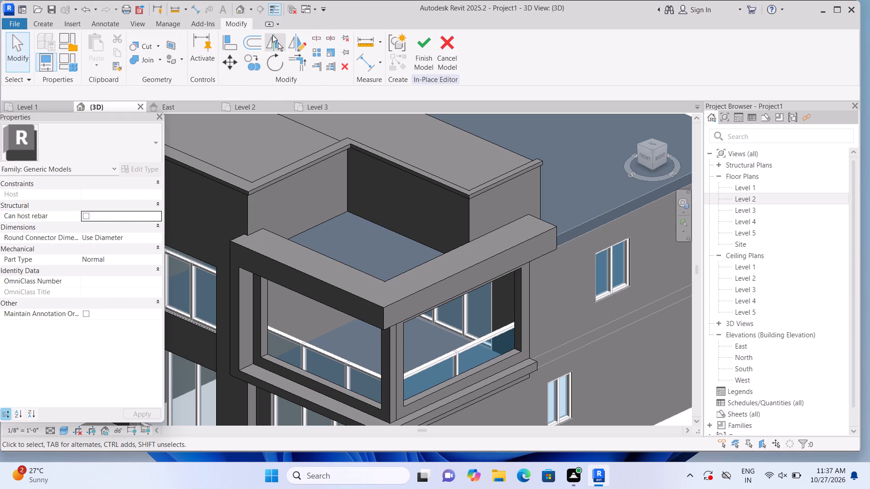
left_click(40, 24)
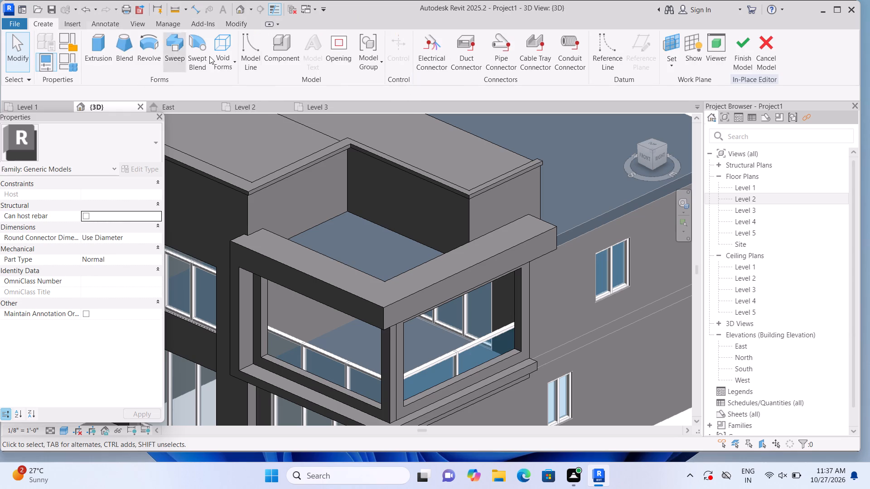
left_click(111, 50)
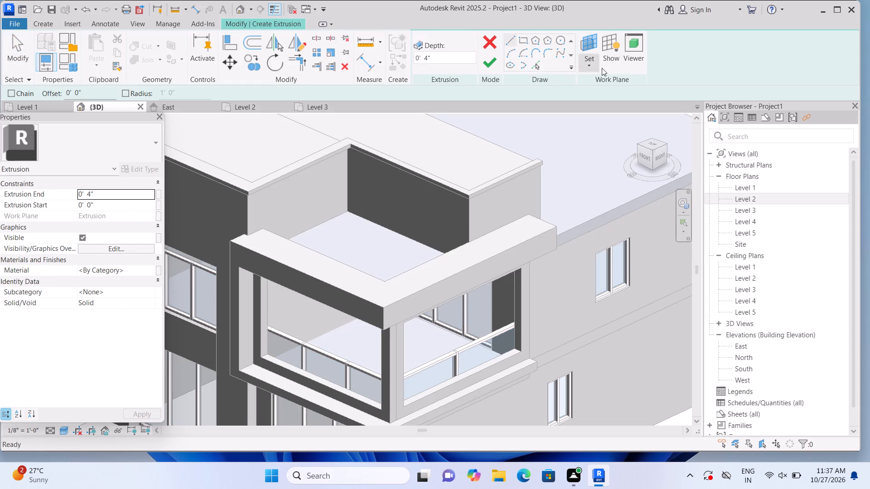
left_click(589, 70)
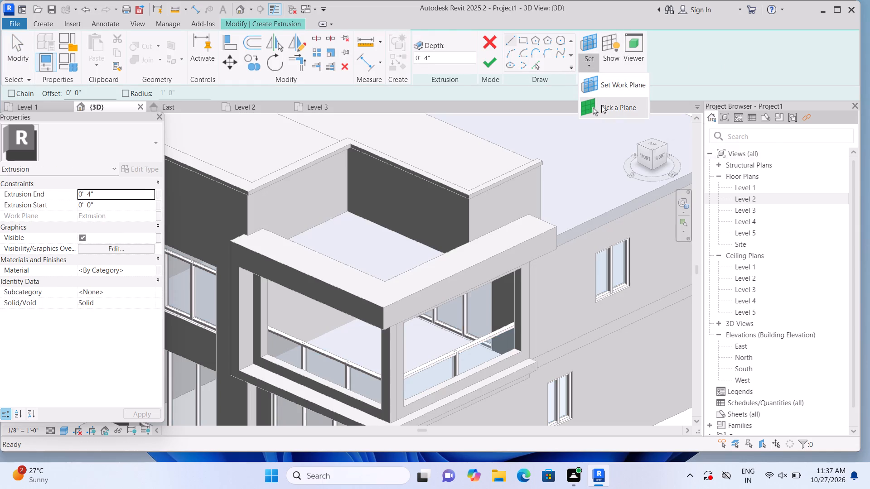
left_click(601, 105)
left_click(296, 258)
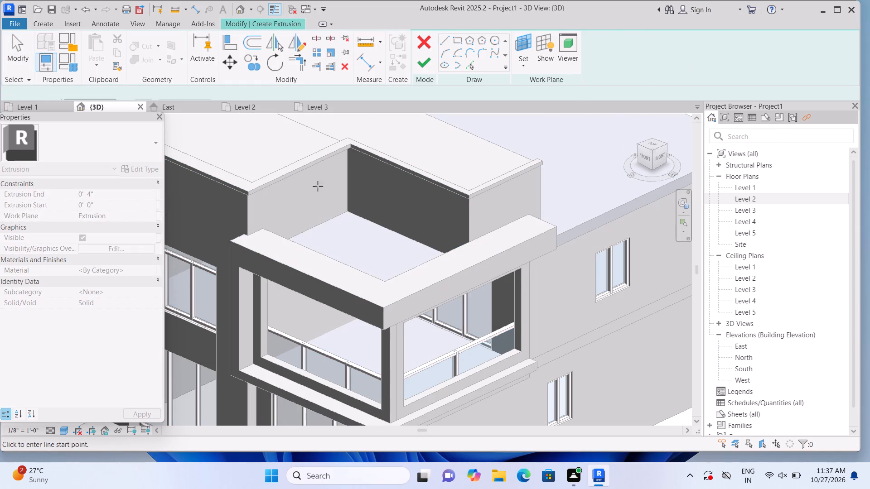
left_click(519, 38)
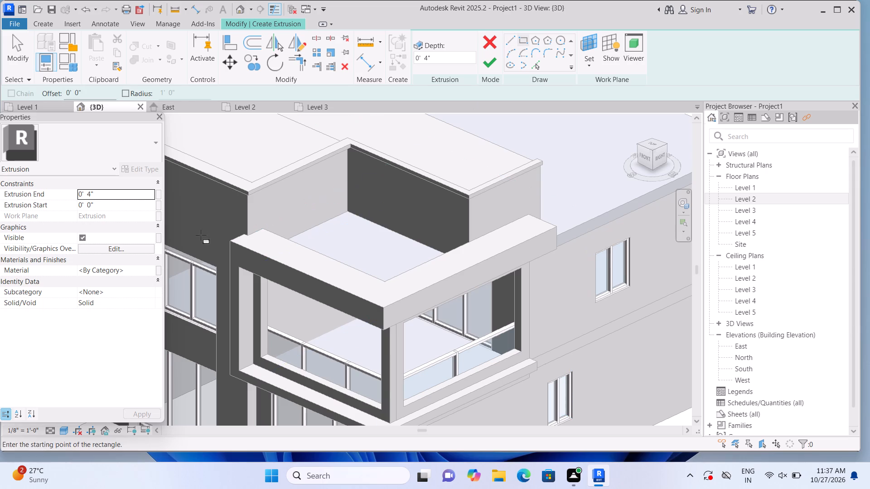
left_click(234, 241)
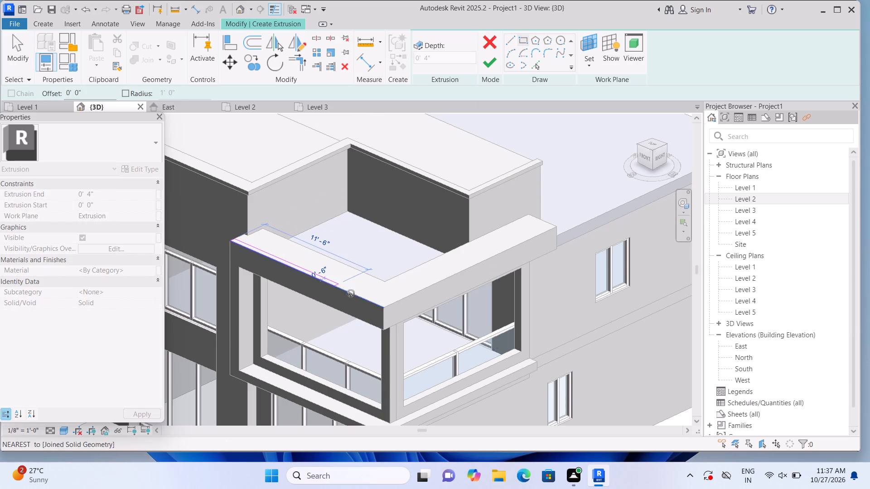
left_click(389, 308)
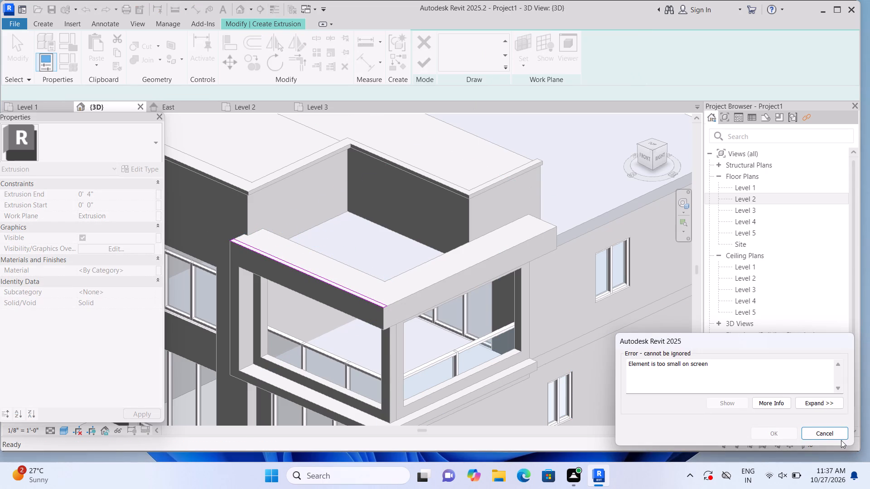
left_click(837, 436)
left_click(451, 42)
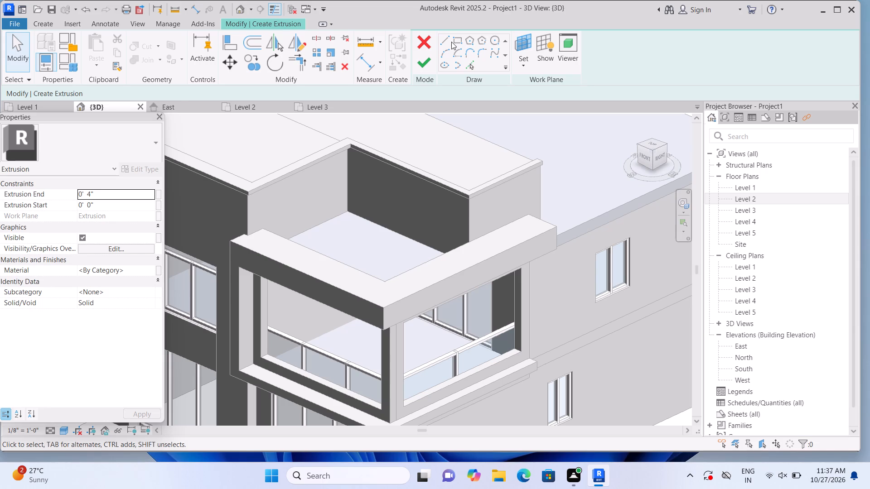
left_click(455, 42)
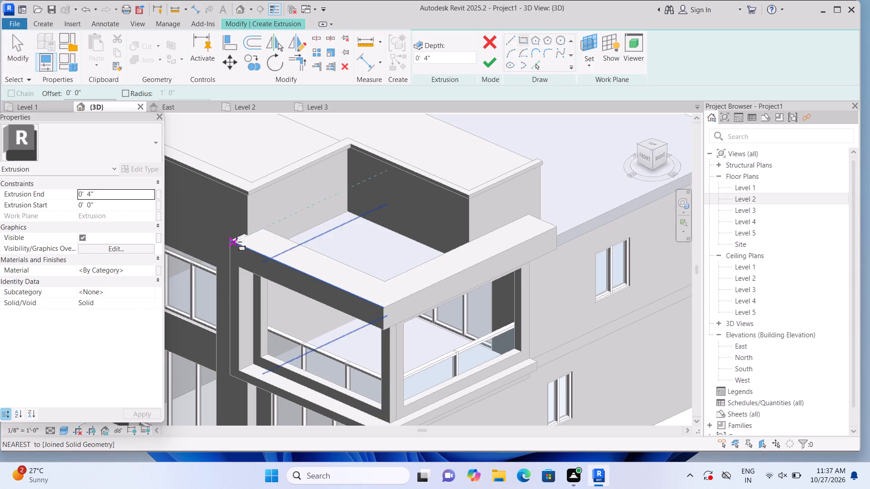
left_click(232, 239)
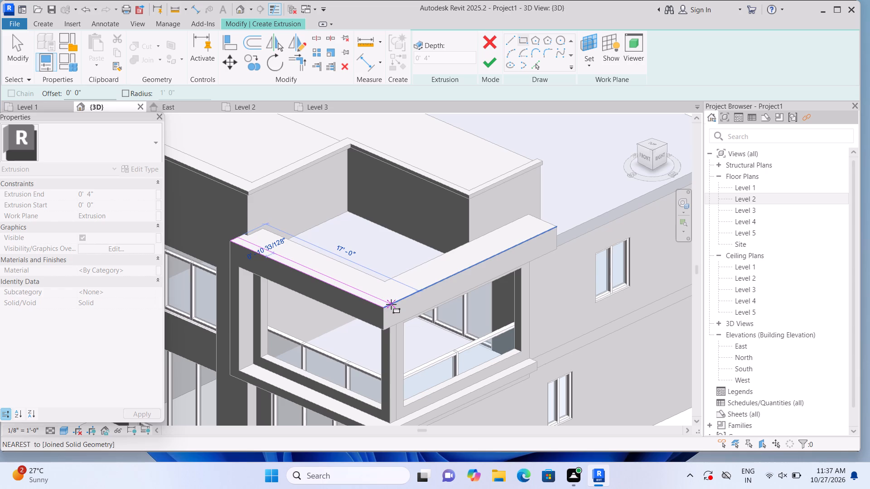
left_click(391, 304)
left_click(495, 67)
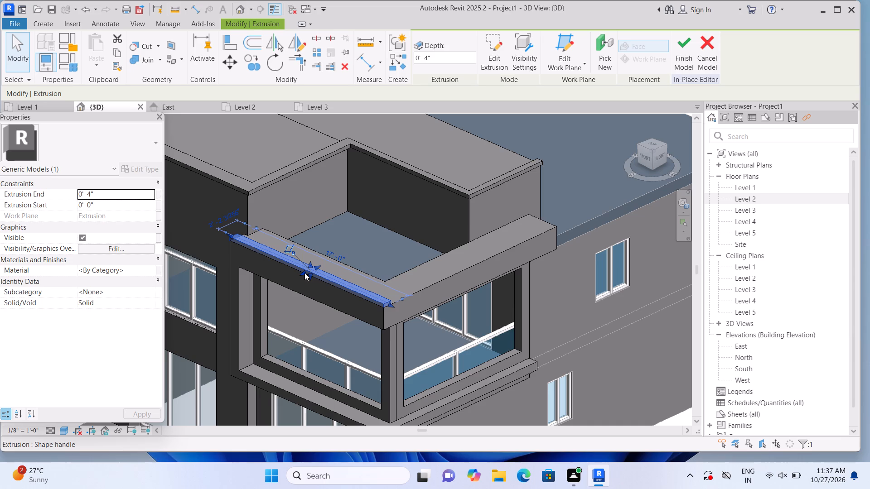
Pull the front strip's outer long face and corner end outward to overhang the beam slightly, making the strip 17'-4" long.
scroll(304, 273, "up", 4)
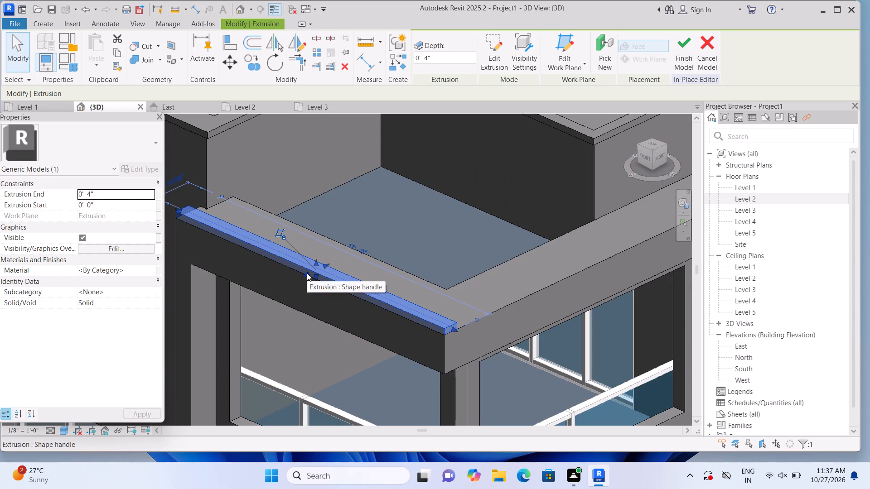
left_click(307, 273)
left_click(305, 273)
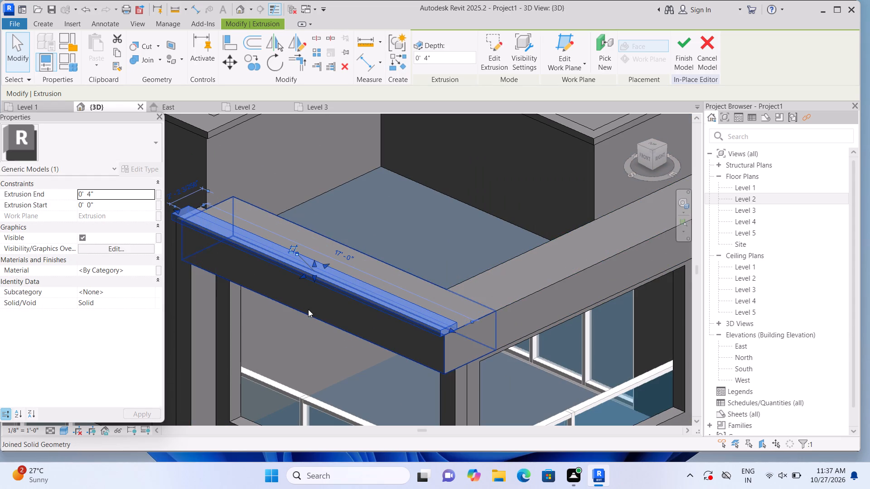
left_click(451, 331)
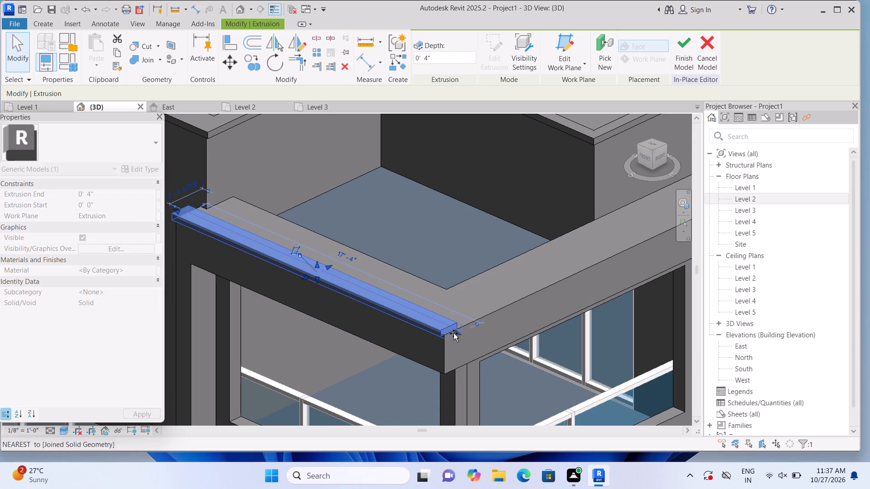
left_click(457, 265)
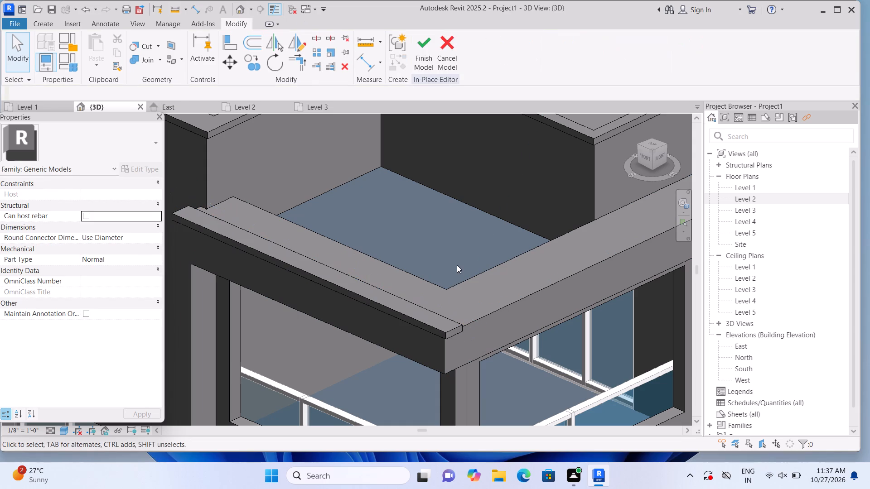
Extrude a 4" thick short filler piece, about 9.5" long, across the front beam's far end between the front strip and the roof-block wall.
middle_click_drag(573, 316, 494, 331, "shift")
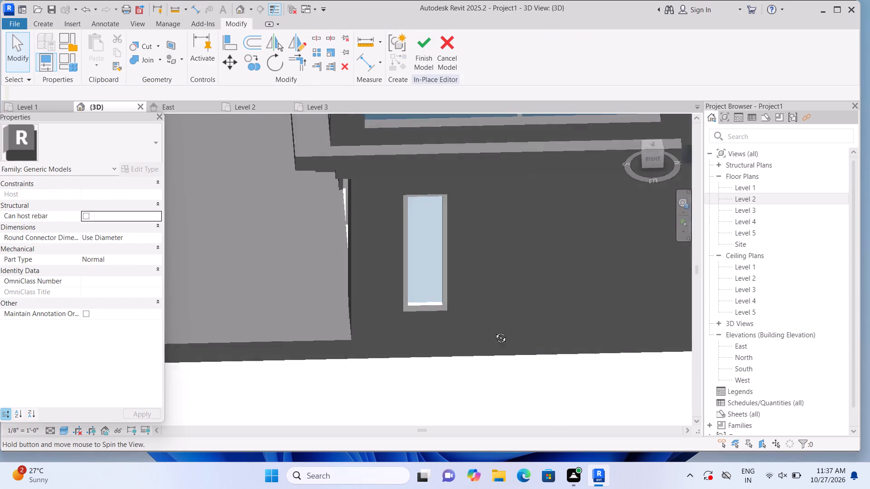
middle_click_drag(494, 331, 490, 331, "shift")
middle_click_drag(535, 193, 455, 370)
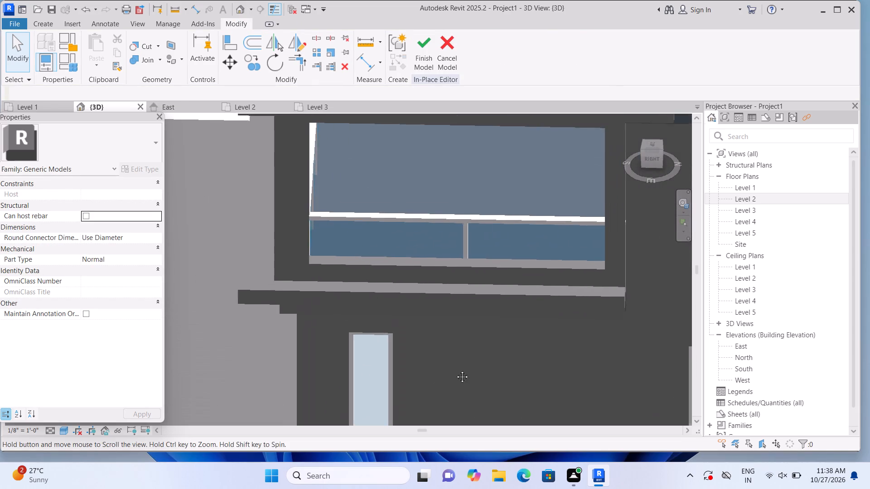
middle_click_drag(455, 370, 454, 368)
scroll(469, 334, "down", 4)
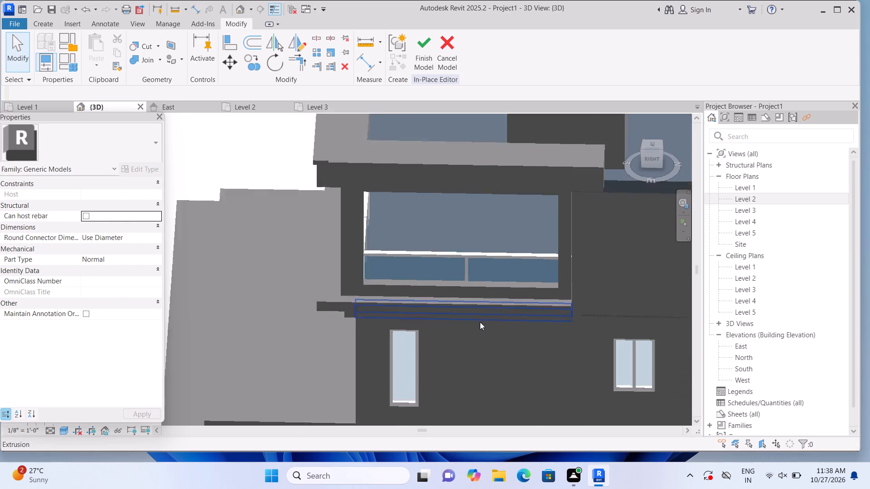
middle_click_drag(483, 295, 440, 376)
middle_click_drag(567, 356, 547, 365, "shift")
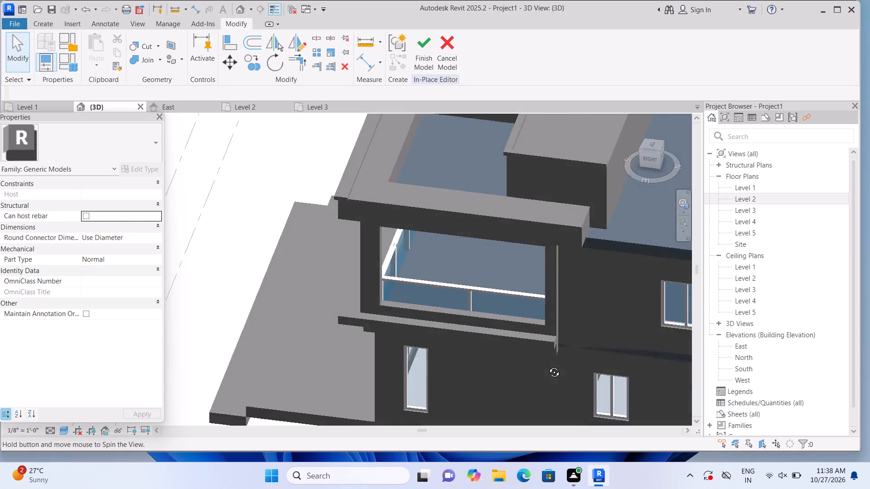
middle_click_drag(547, 365, 543, 367, "shift")
middle_click_drag(526, 387, 489, 419)
scroll(450, 186, "down", 1)
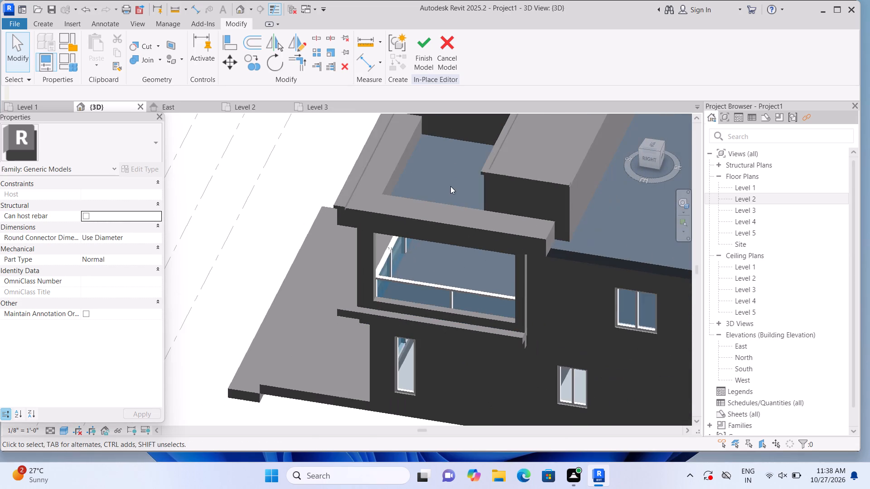
middle_click_drag(448, 188, 400, 244)
scroll(399, 243, "up", 1)
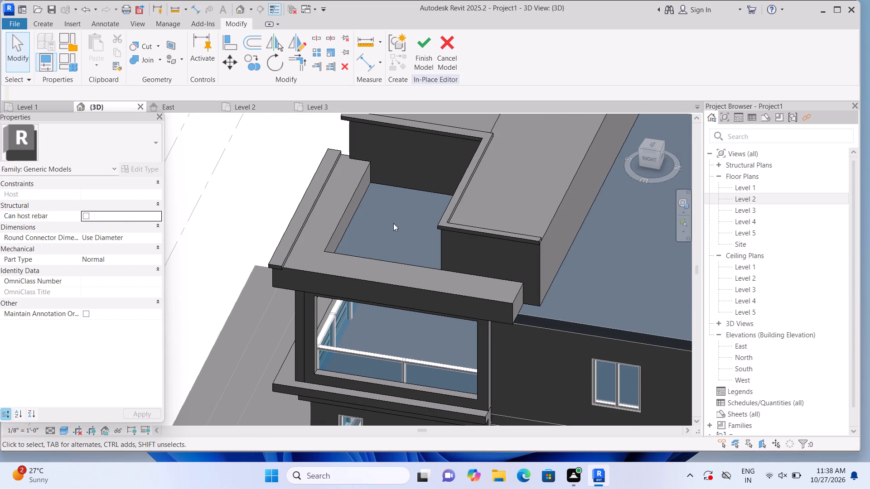
scroll(385, 201, "up", 1)
scroll(343, 137, "up", 6)
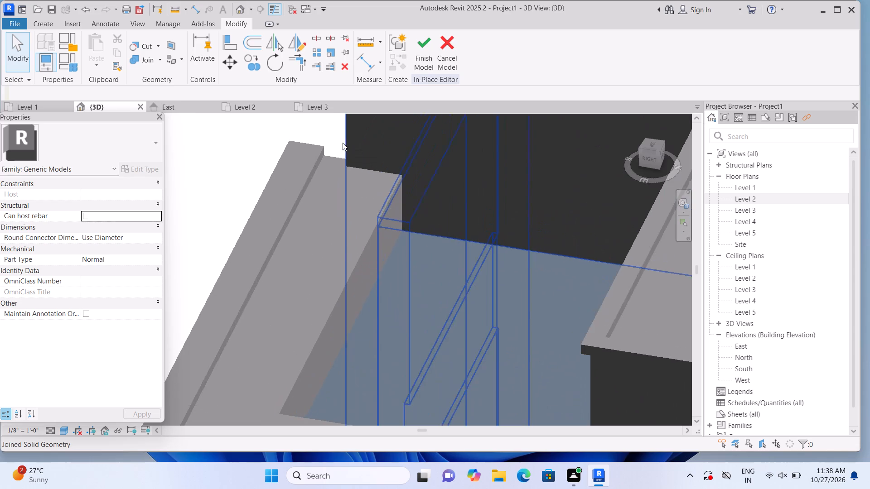
scroll(353, 169, "up", 1)
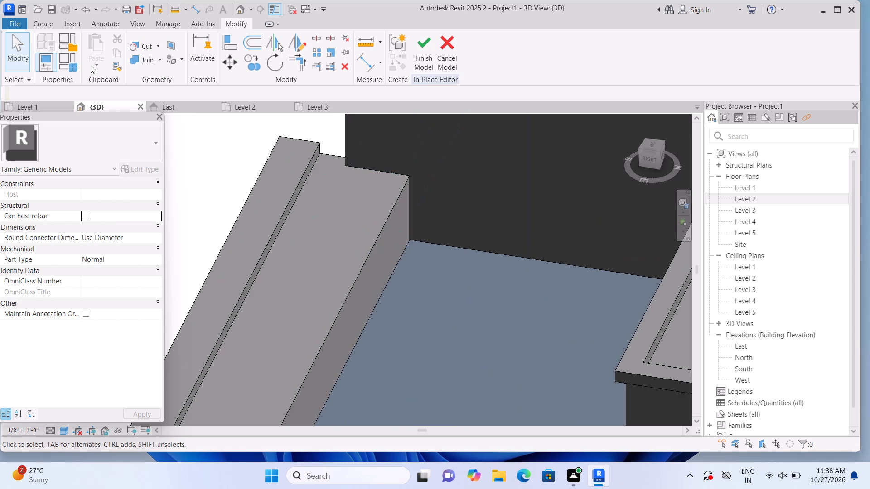
left_click(42, 21)
left_click(100, 66)
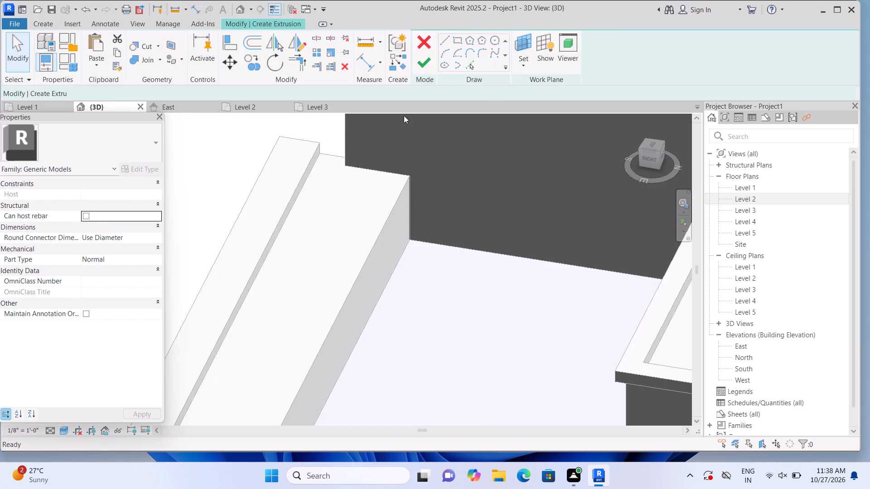
left_click(590, 67)
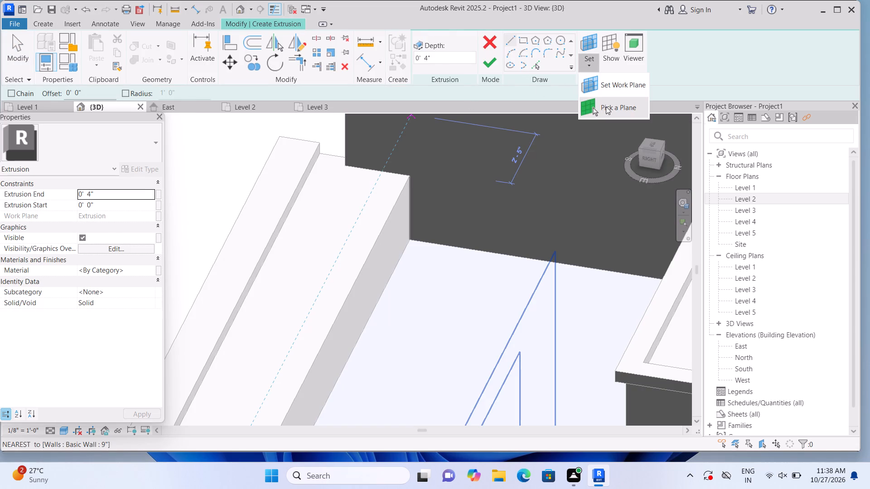
left_click(606, 107)
left_click(323, 175)
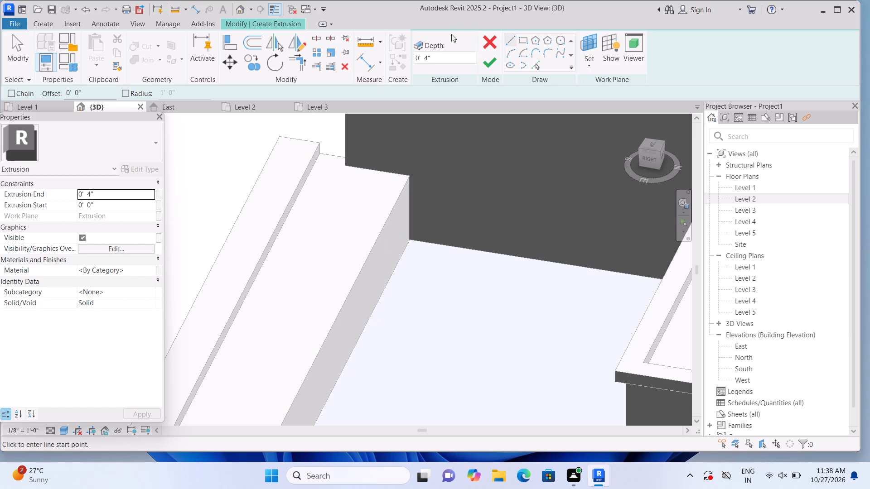
left_click(523, 39)
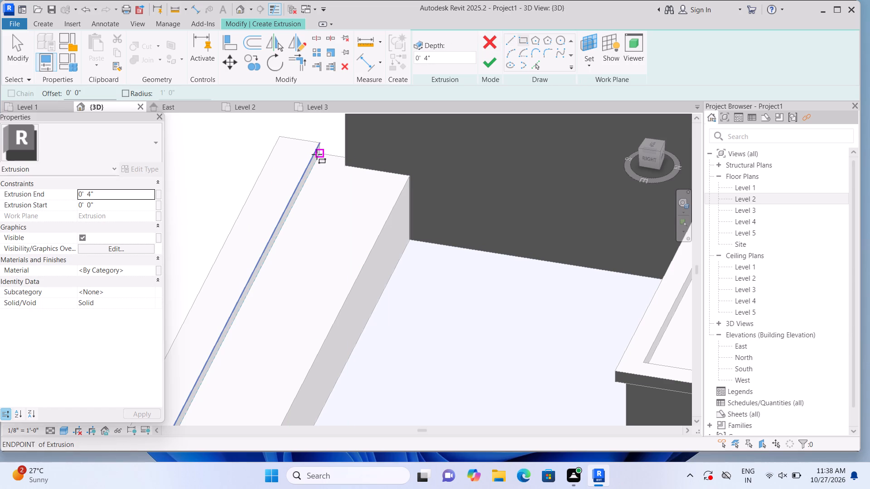
left_click(319, 151)
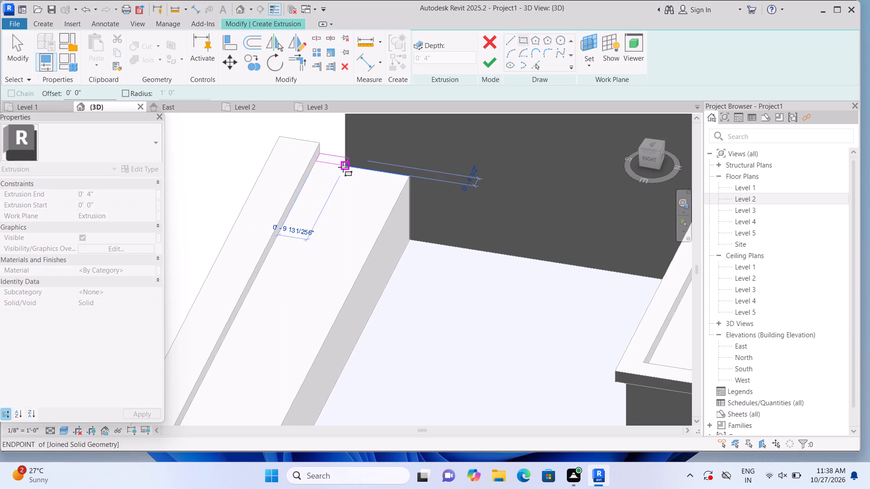
left_click(343, 167)
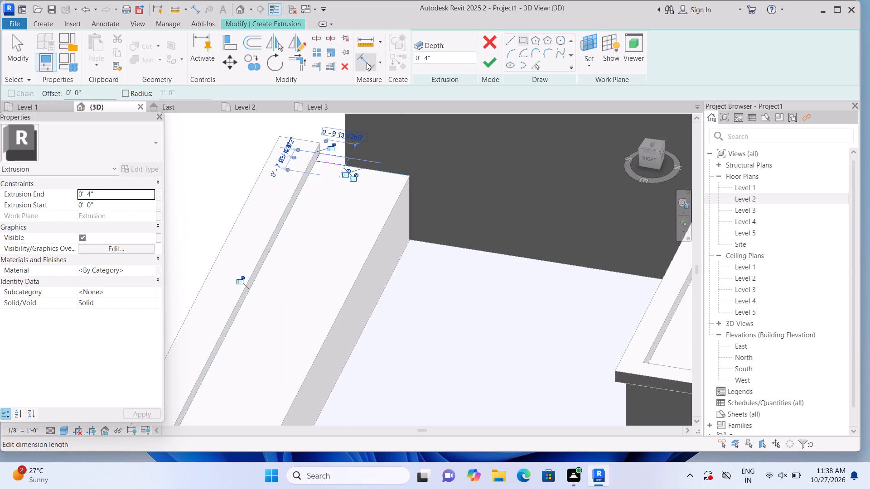
double_click(493, 58)
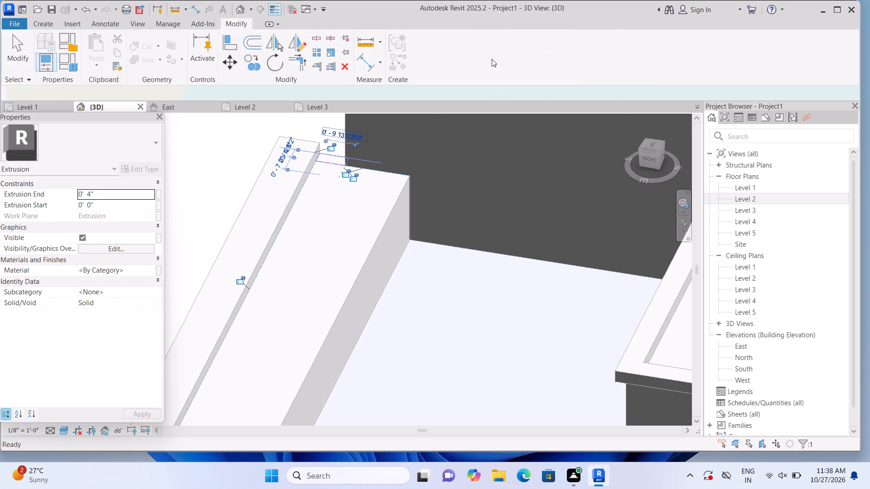
left_click(417, 67)
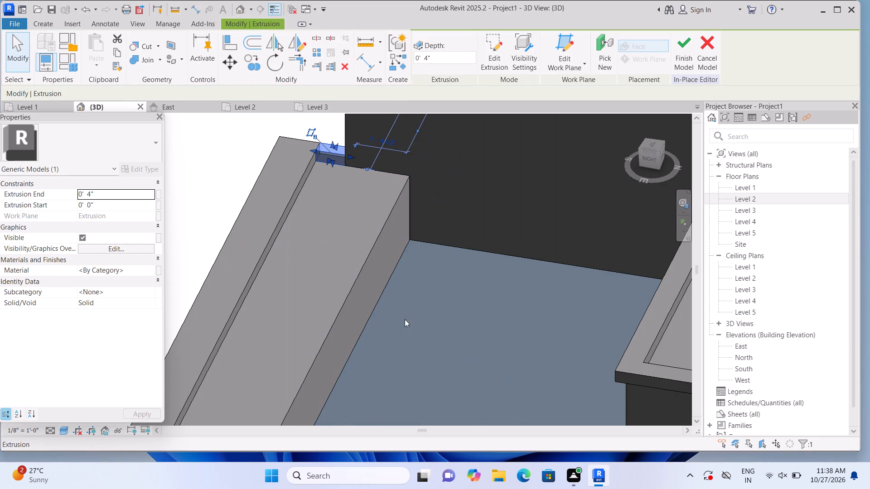
Examine the new filler piece at the front beam's end and the whole house from its front and right sides.
middle_click_drag(397, 326, 556, 291, "shift")
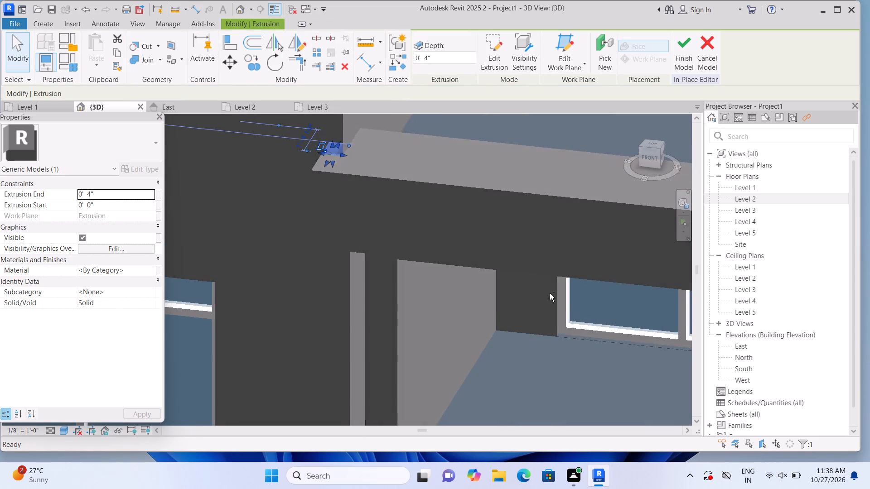
middle_click_drag(247, 283, 291, 303)
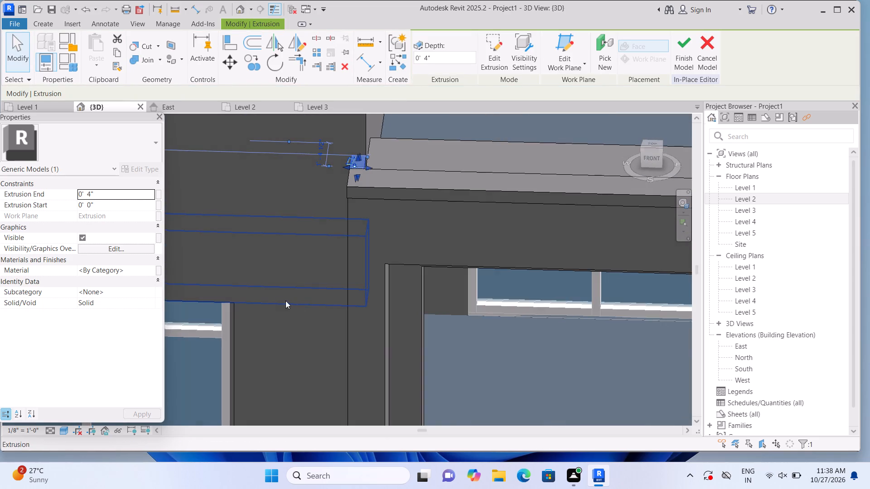
middle_click_drag(284, 305, 340, 321)
middle_click(340, 321)
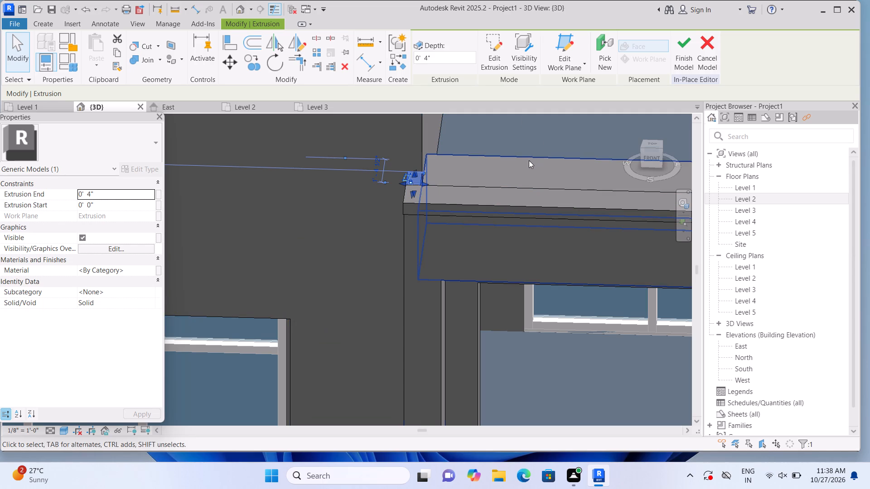
left_click(597, 131)
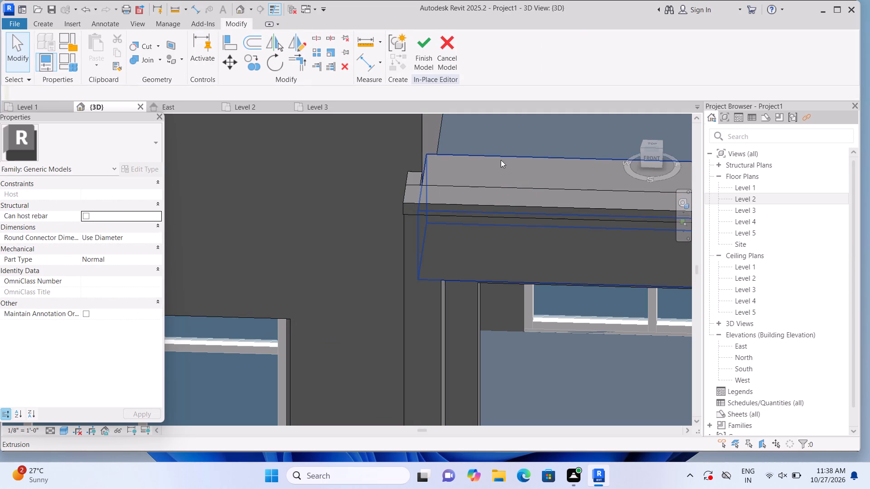
left_click(630, 122)
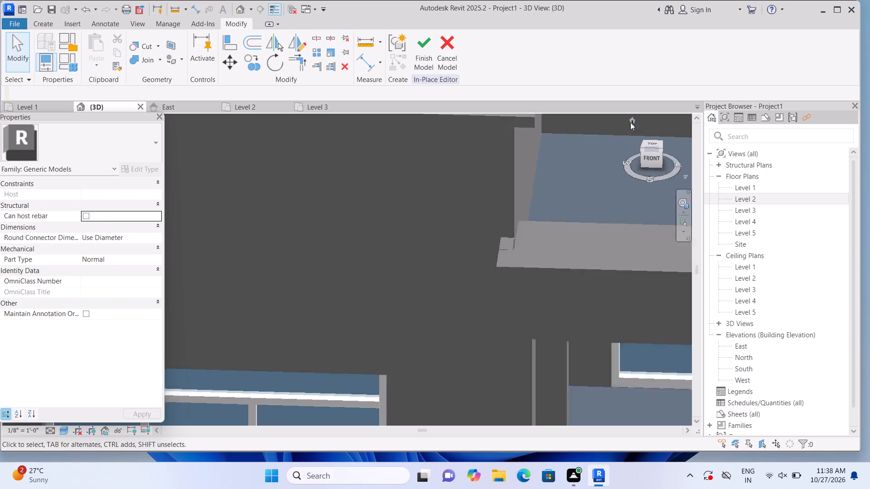
scroll(131, 325, "up", 2)
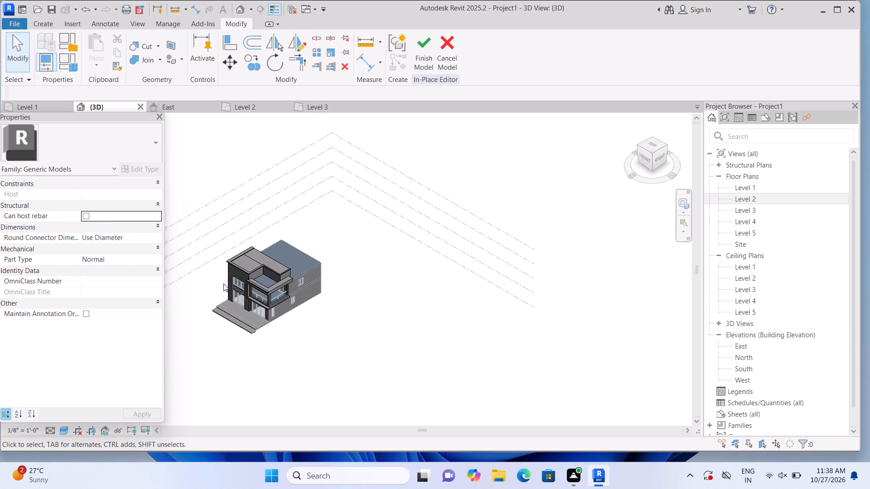
scroll(224, 285, "up", 9)
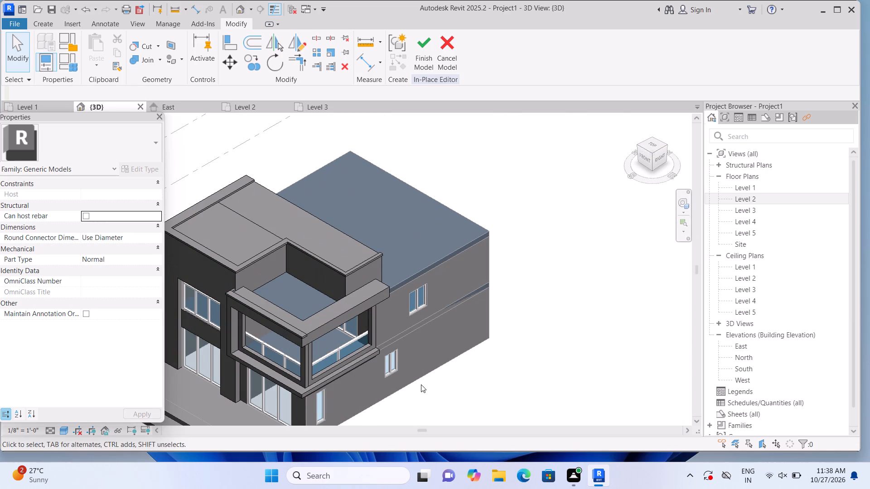
middle_click_drag(445, 396, 516, 225, "shift")
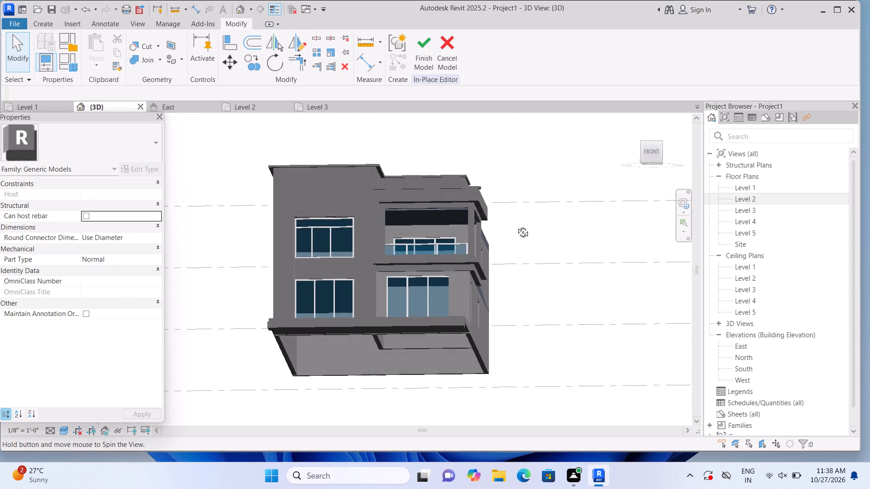
middle_click_drag(516, 225, 357, 344, "shift")
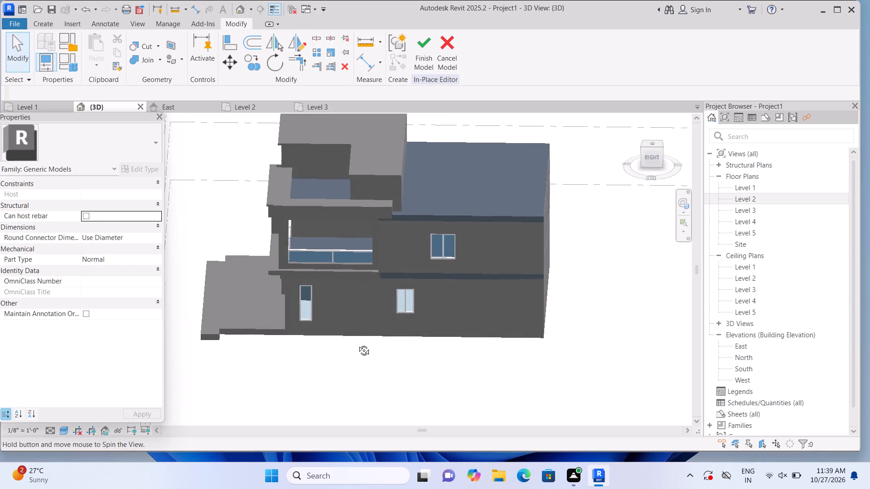
middle_click_drag(357, 344, 324, 341, "shift")
middle_click_drag(321, 341, 315, 340, "shift")
middle_click(315, 340, "shift")
Extrude a 4" thick strip, about 16'-9 1/2" long and 7" wide, along the terrace frame's right-side beam, on its top outer edge.
middle_click_drag(424, 292, 375, 407)
middle_click(375, 407)
scroll(360, 157, "up", 2)
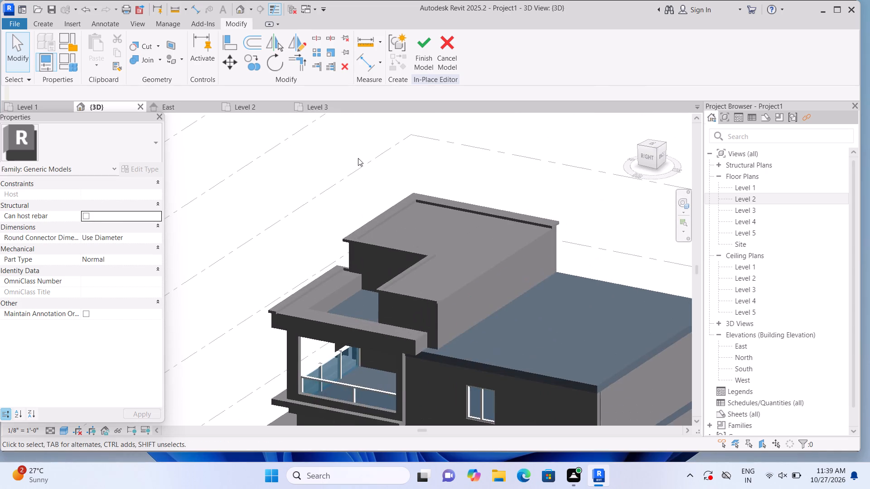
scroll(334, 192, "up", 1)
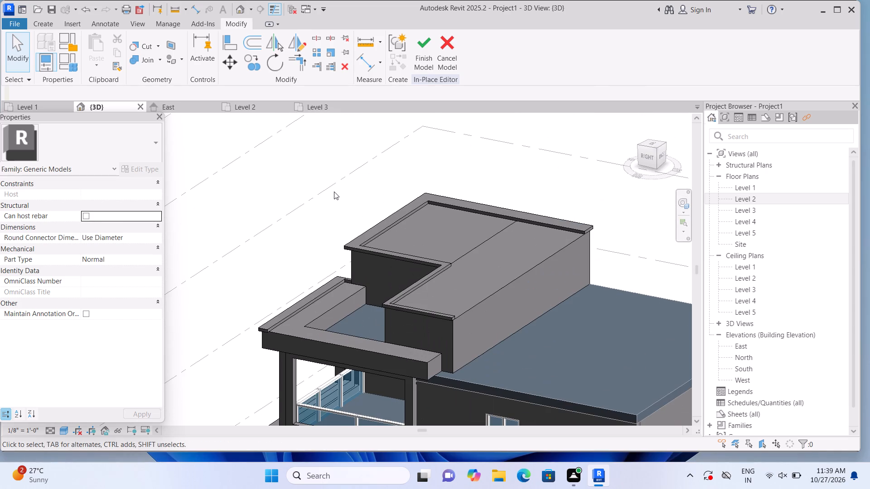
scroll(334, 192, "up", 1)
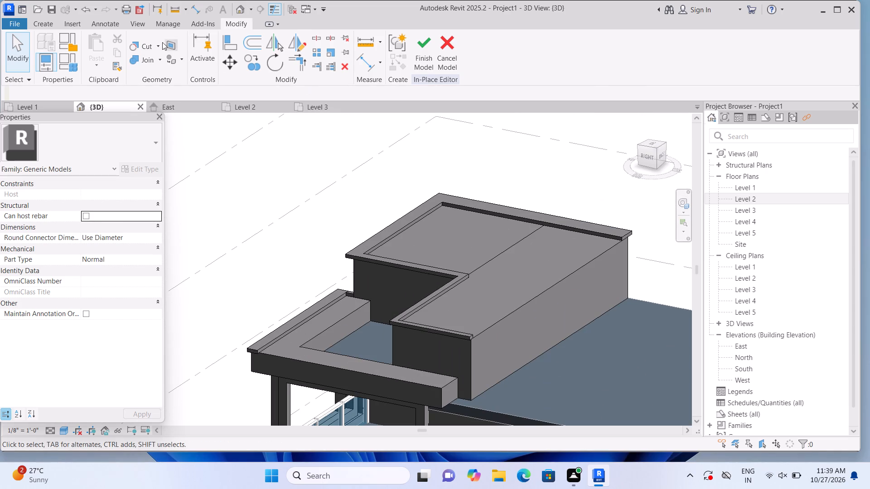
left_click(45, 25)
left_click(112, 49)
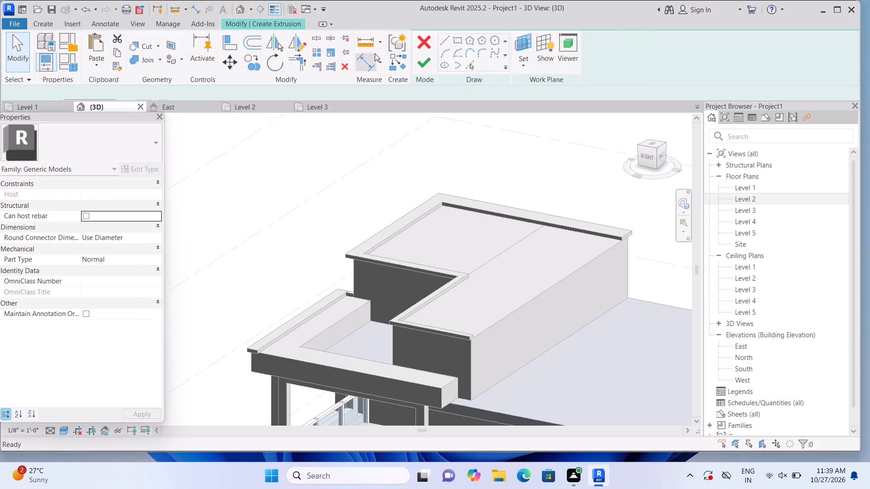
left_click(593, 65)
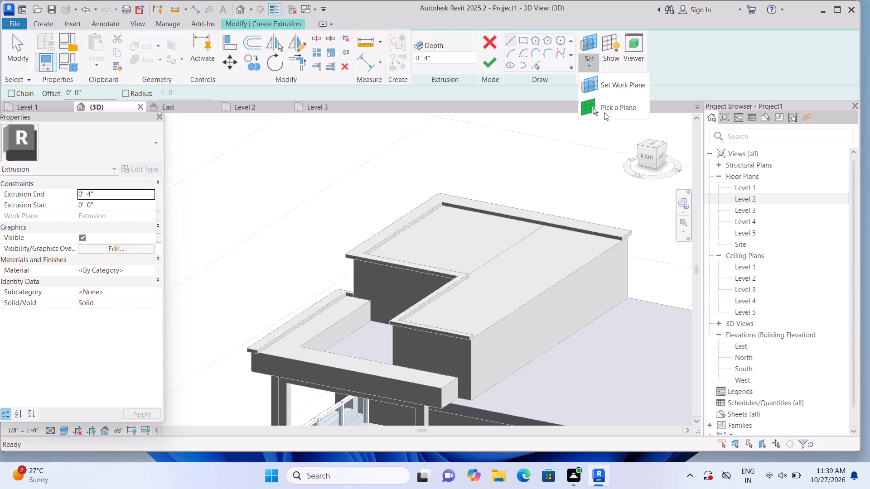
left_click(604, 112)
left_click(307, 361)
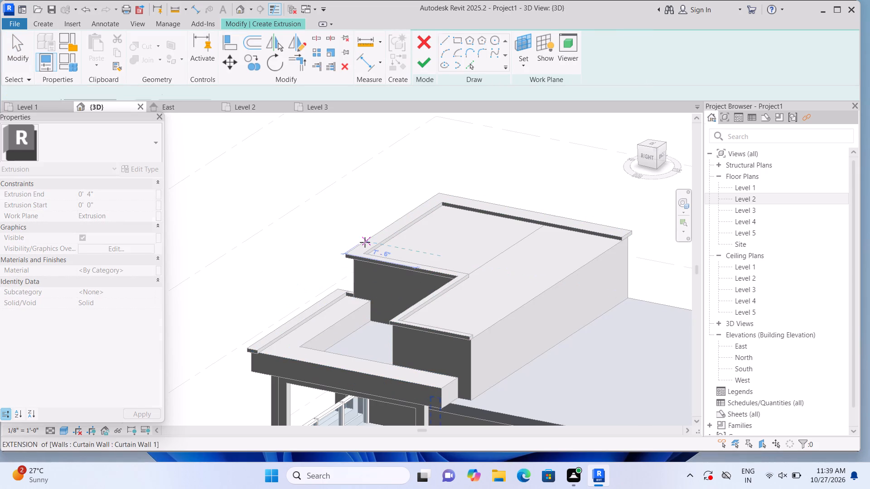
left_click(520, 45)
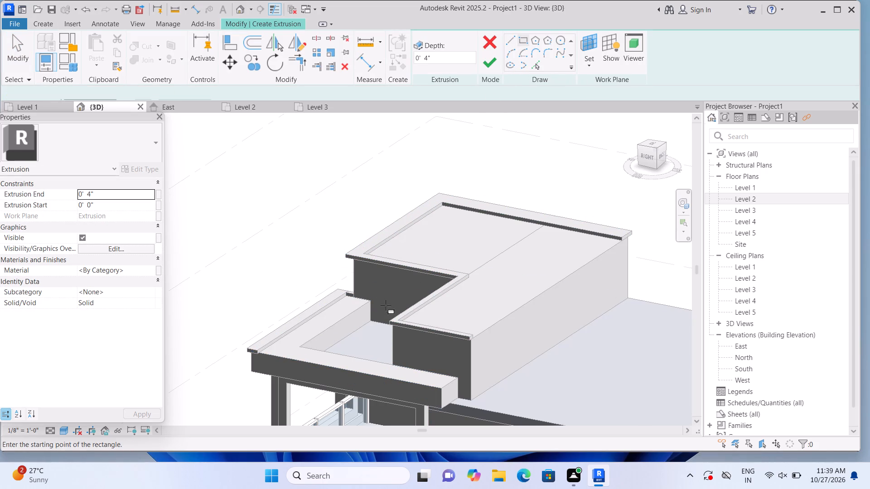
middle_click_drag(342, 331, 301, 268)
middle_click_drag(298, 264, 288, 252)
scroll(280, 279, "up", 1)
scroll(228, 292, "up", 2)
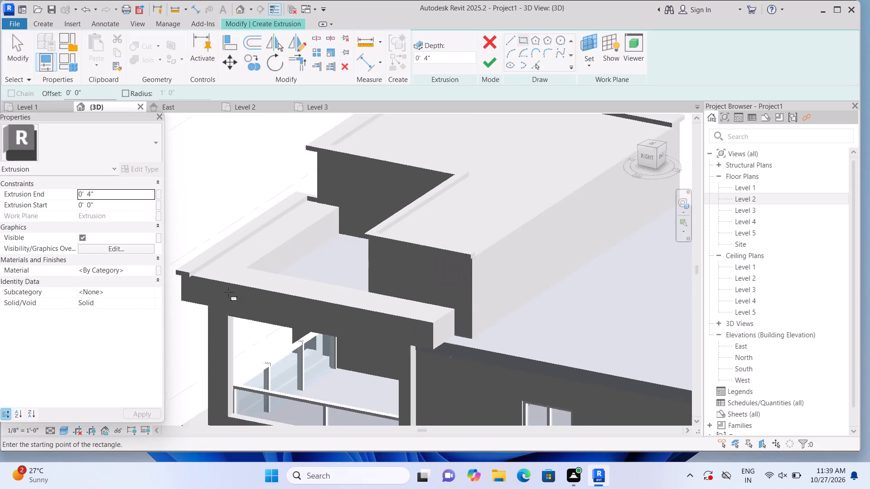
scroll(191, 272, "up", 1)
left_click(189, 273)
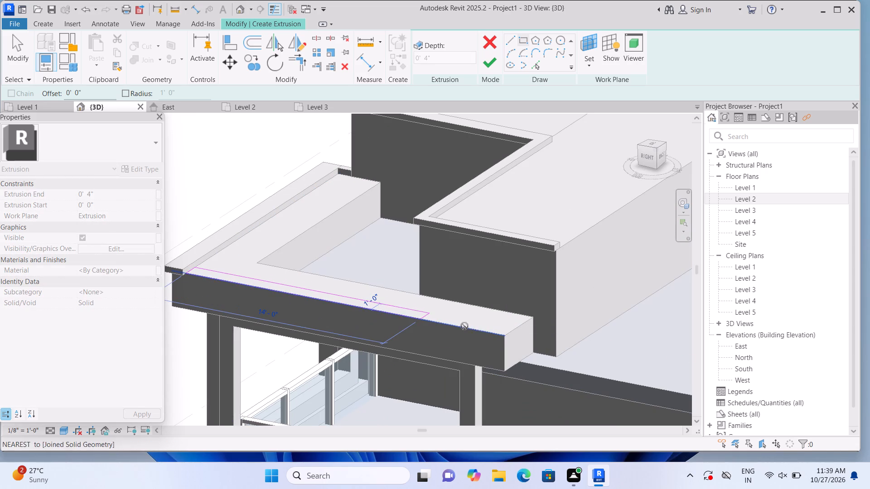
left_click(510, 331)
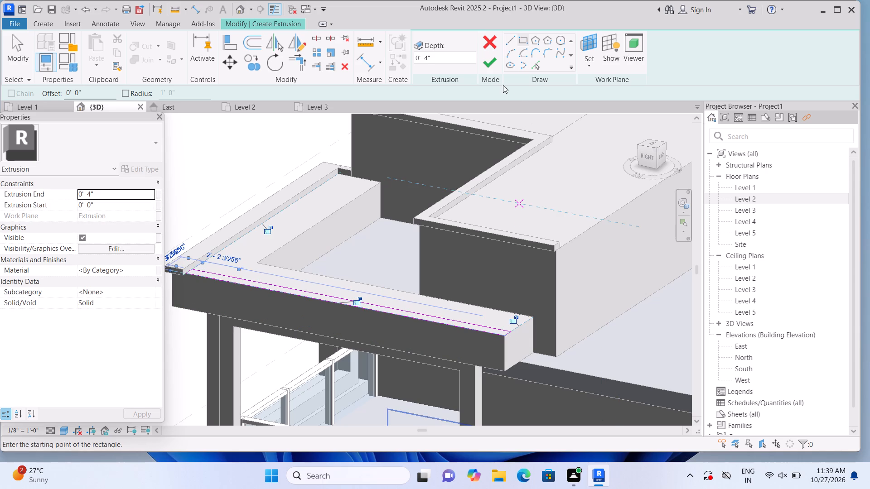
left_click(489, 65)
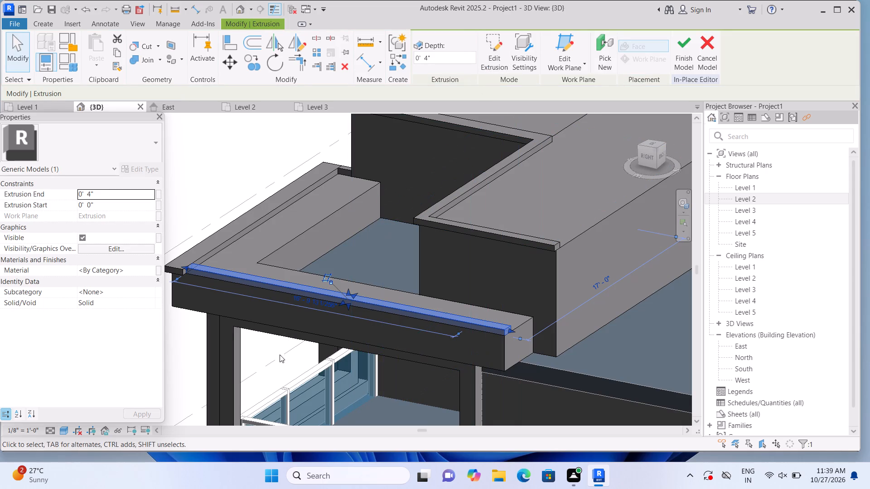
left_click(242, 159)
middle_click_drag(246, 161, 277, 166)
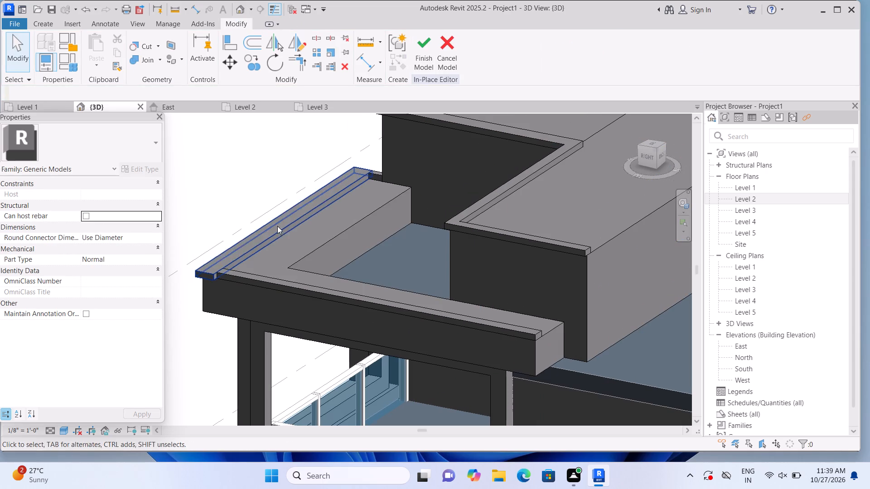
Pull the right-side strip's outer long face outward to overhang the beam slightly, in line with the front strip's corner end.
left_click(290, 278)
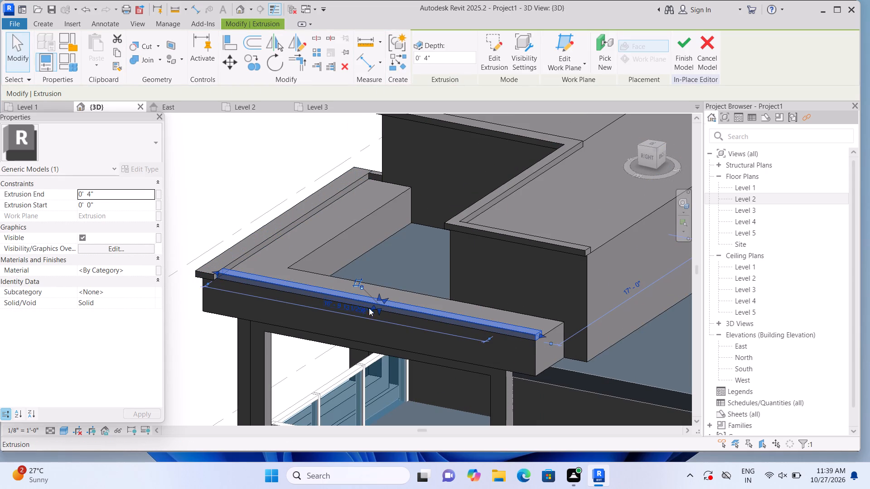
left_click(372, 308)
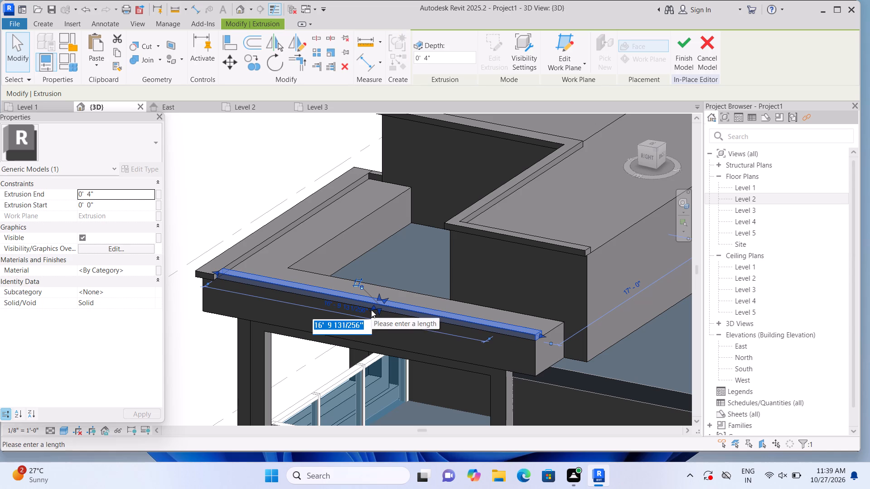
left_click(371, 310)
scroll(368, 315, "up", 1)
middle_click_drag(353, 357, 402, 369)
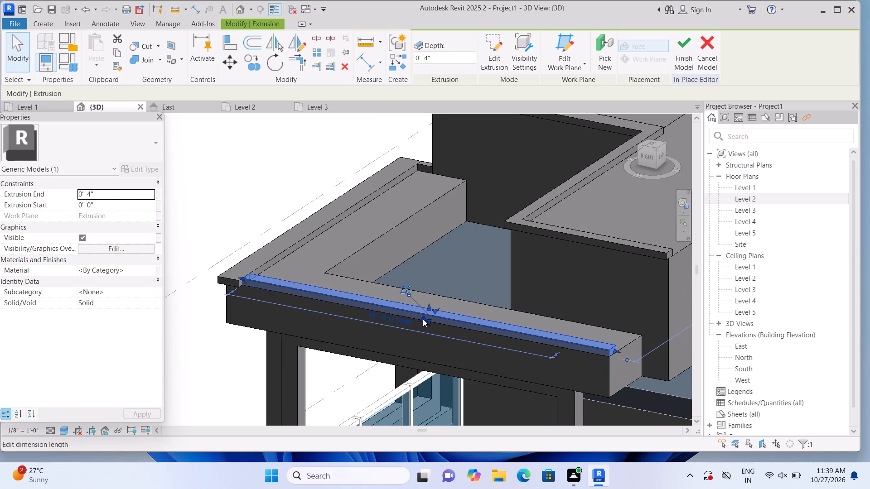
left_click(423, 319)
left_click(243, 208)
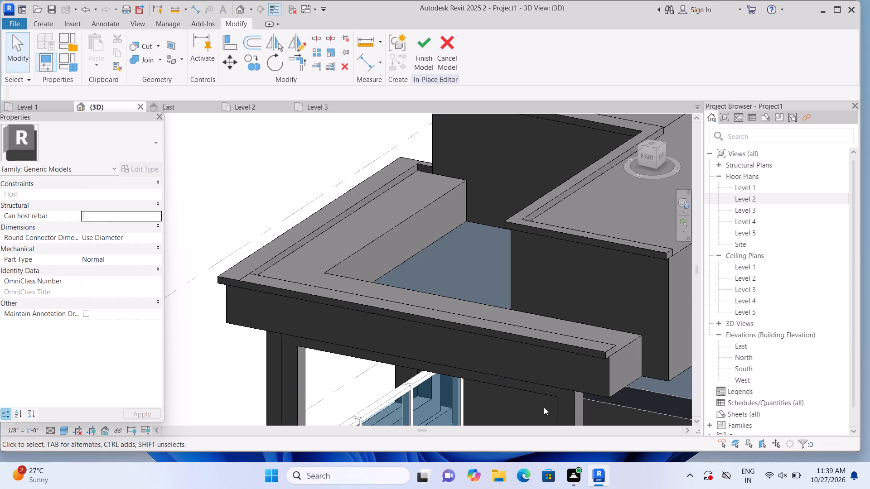
Join the front strip and the right-side strip at the terrace frame's corner.
left_click(159, 61)
left_click(162, 79)
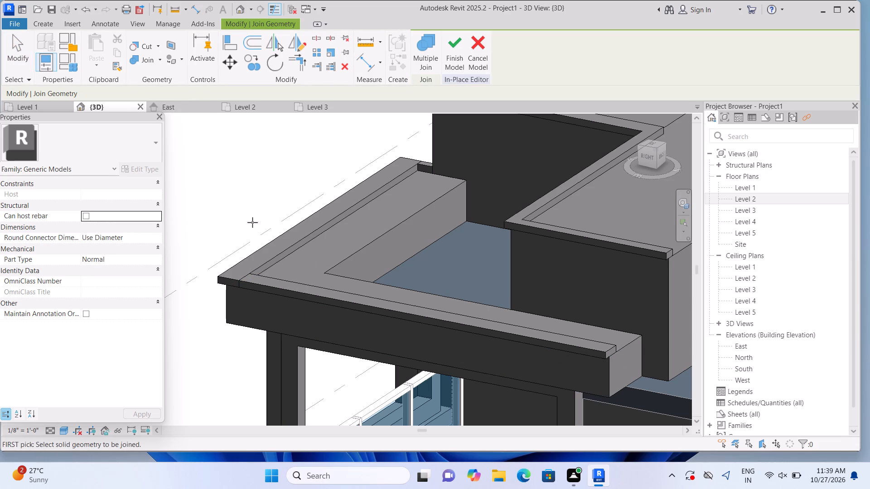
left_click(269, 265)
left_click(270, 285)
key("Escape")
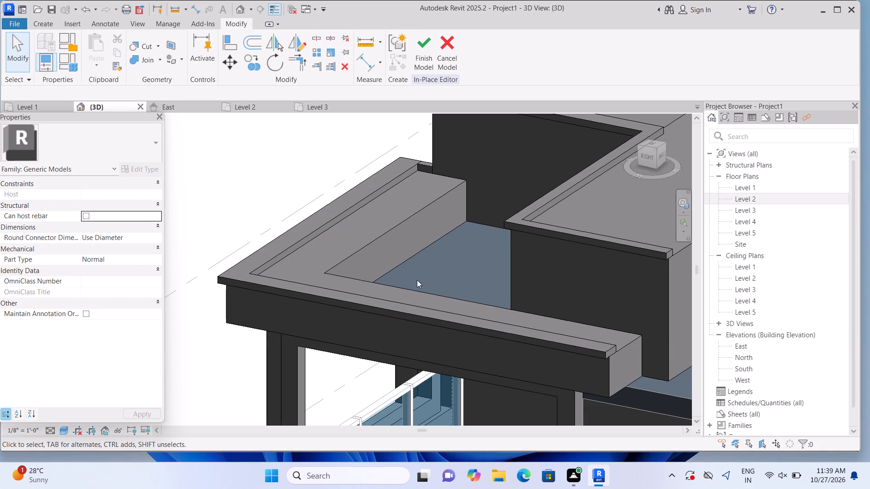
Extrude a 4" thick end strip, about 2'-5 1/2" long and 4.5" wide, across the right-side beam's back end, starting at the side strip.
middle_click_drag(531, 283, 473, 289, "shift")
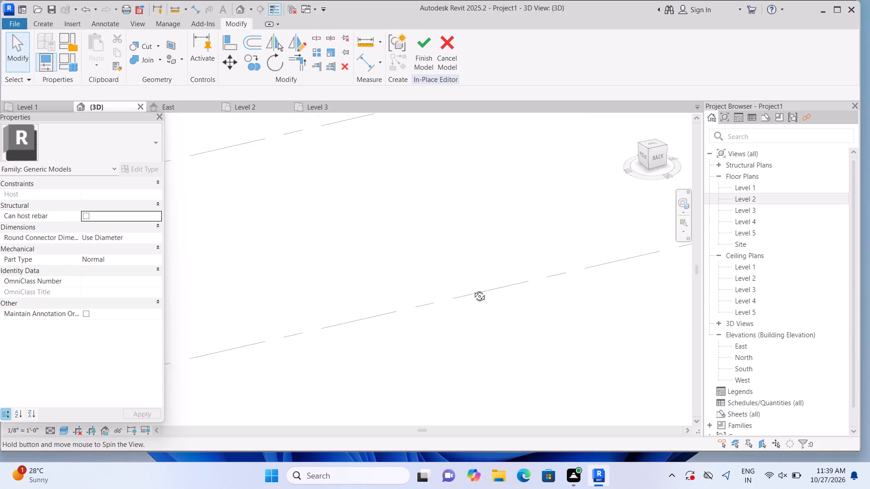
middle_click_drag(473, 289, 462, 288, "shift")
scroll(463, 288, "down", 10)
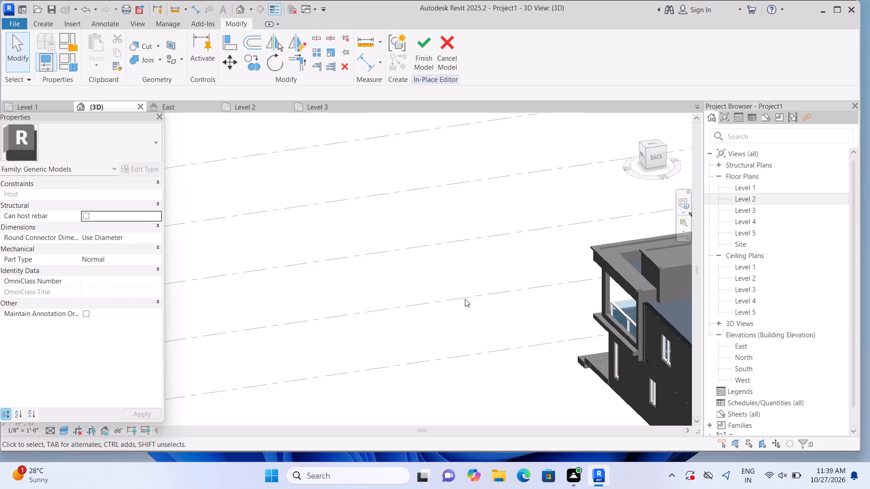
middle_click_drag(478, 309, 290, 339)
middle_click(290, 339)
middle_click_drag(337, 348, 285, 347, "shift")
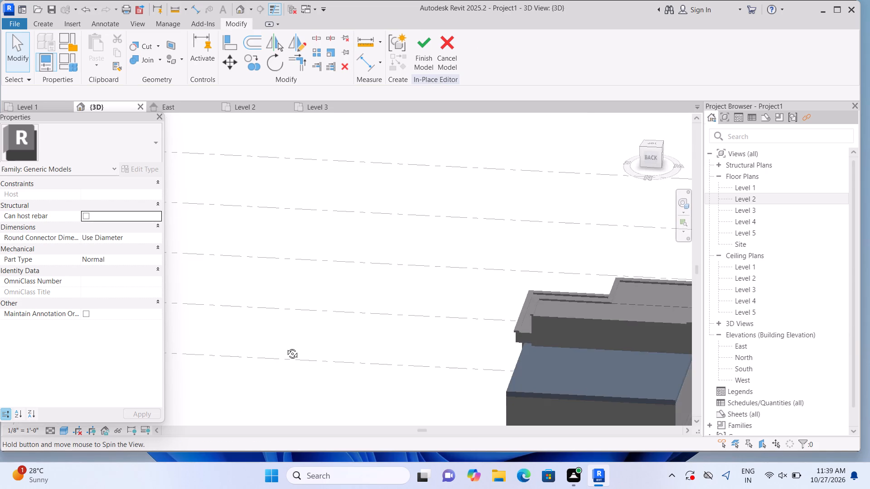
middle_click_drag(285, 347, 283, 345, "shift")
scroll(439, 372, "up", 2)
middle_click_drag(382, 365, 408, 377)
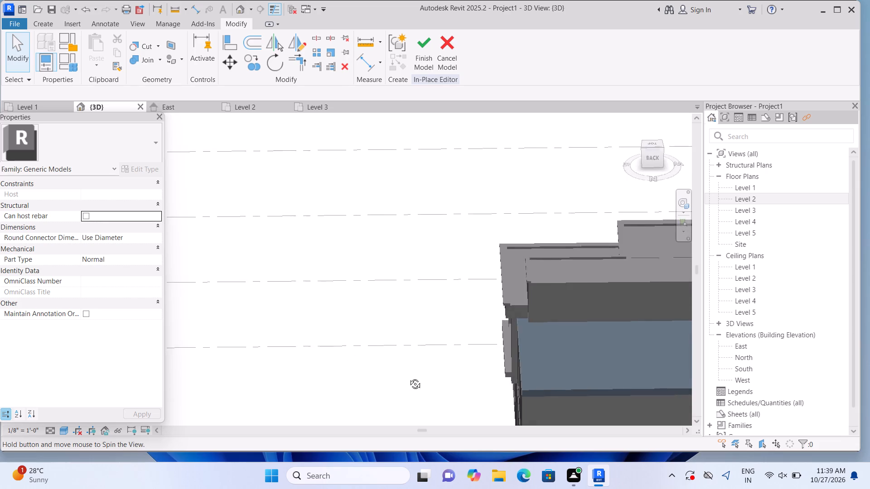
middle_click_drag(408, 377, 409, 377)
scroll(494, 352, "up", 5)
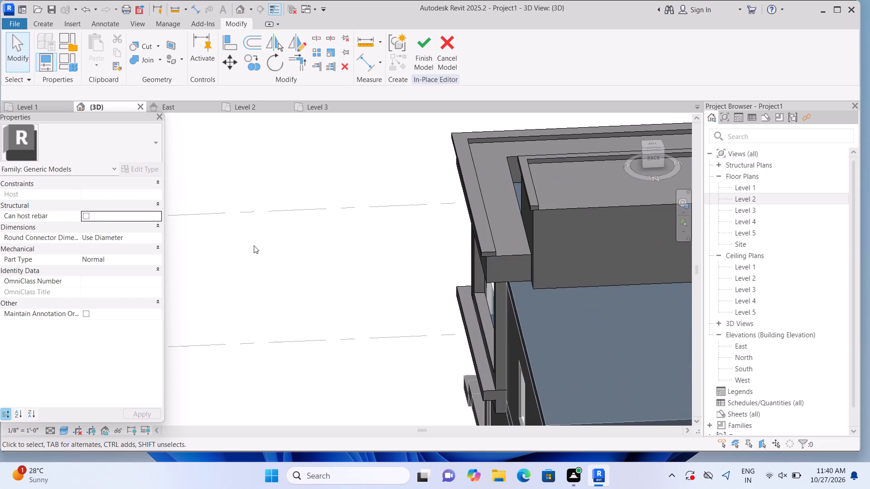
left_click(52, 27)
left_click(90, 36)
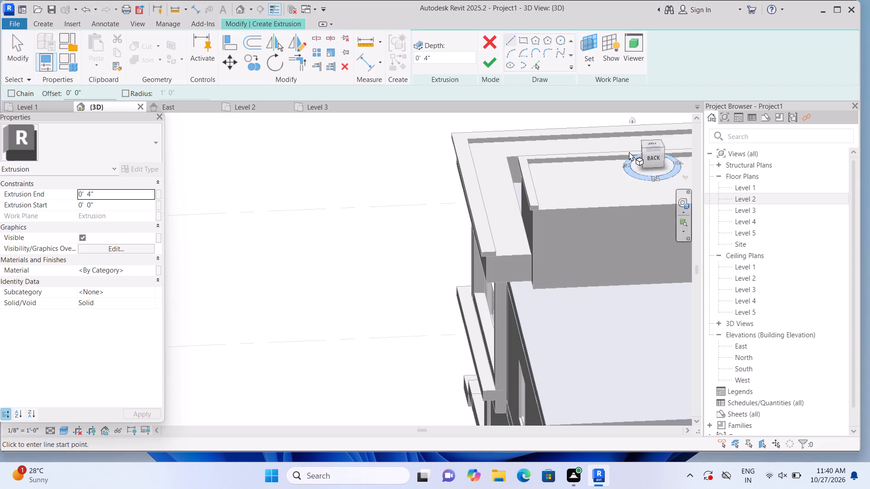
left_click(589, 68)
left_click(605, 99)
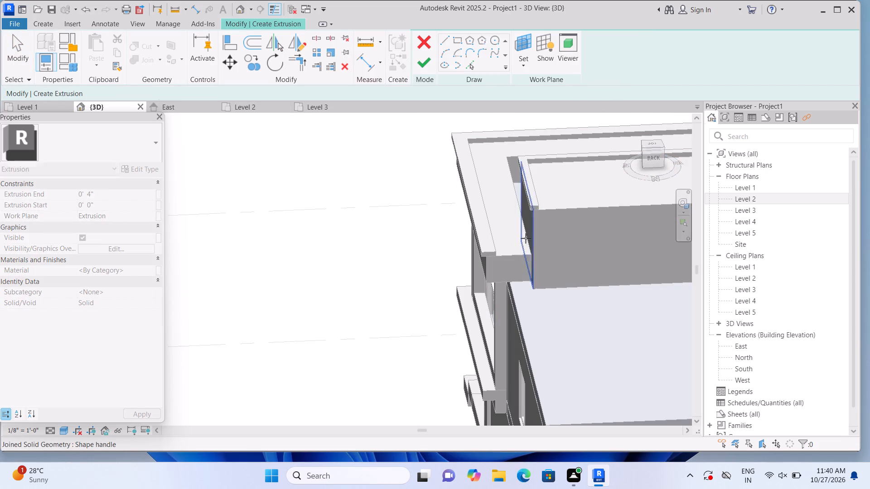
left_click(518, 242)
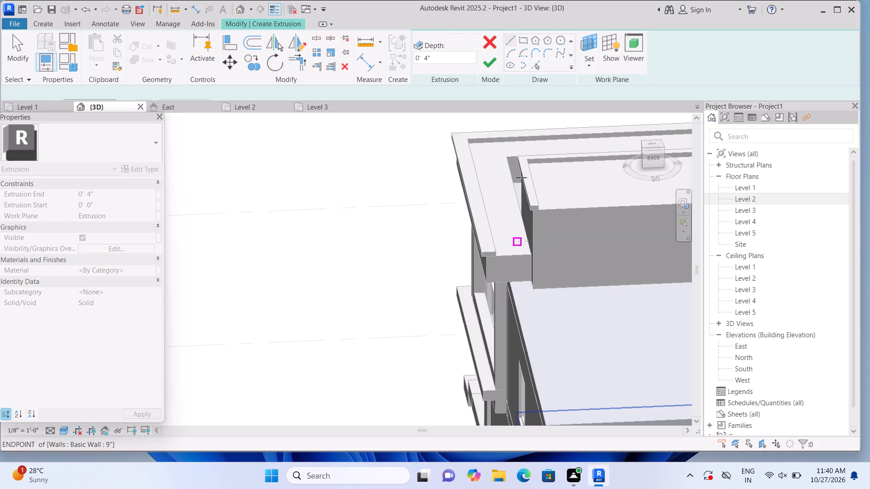
left_click(527, 41)
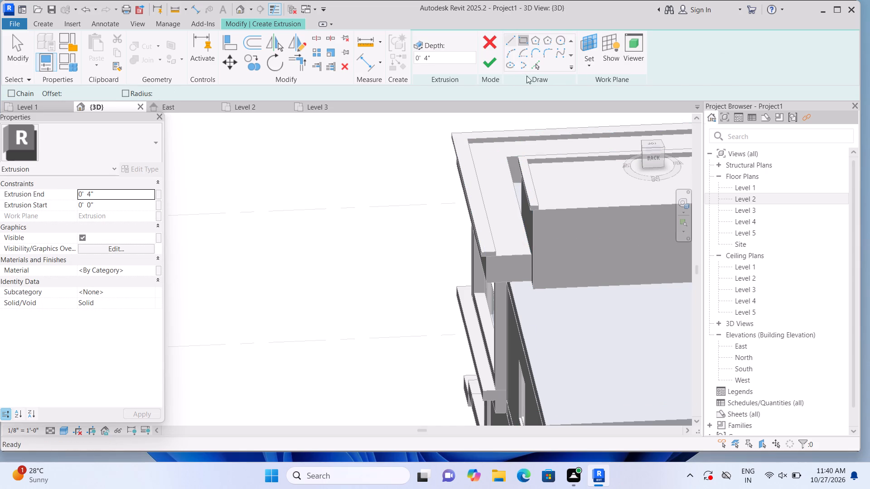
scroll(524, 260, "up", 9)
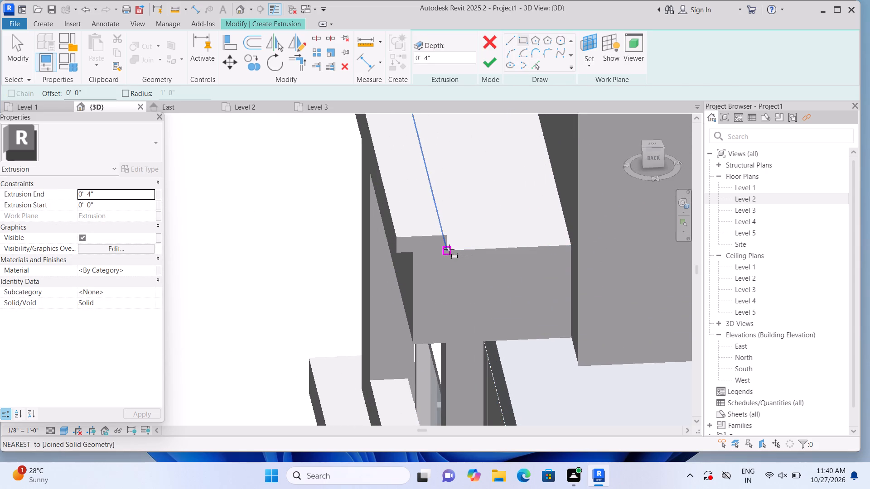
left_click(447, 248)
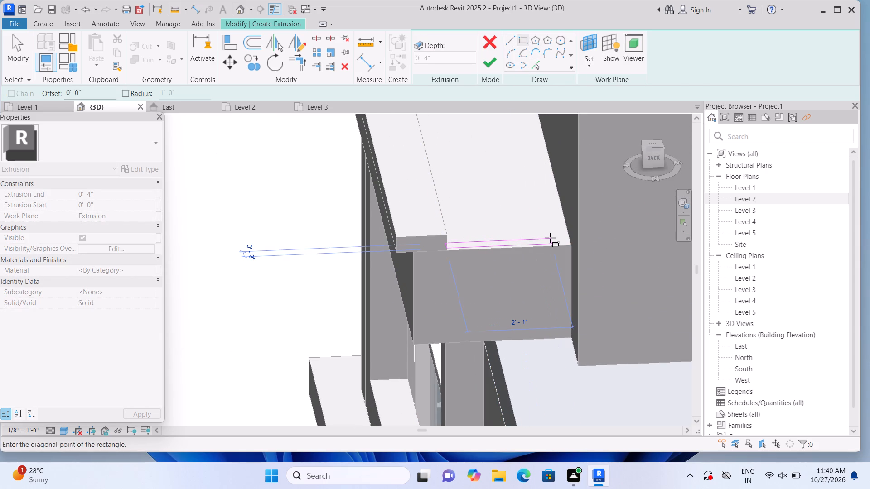
key("Escape")
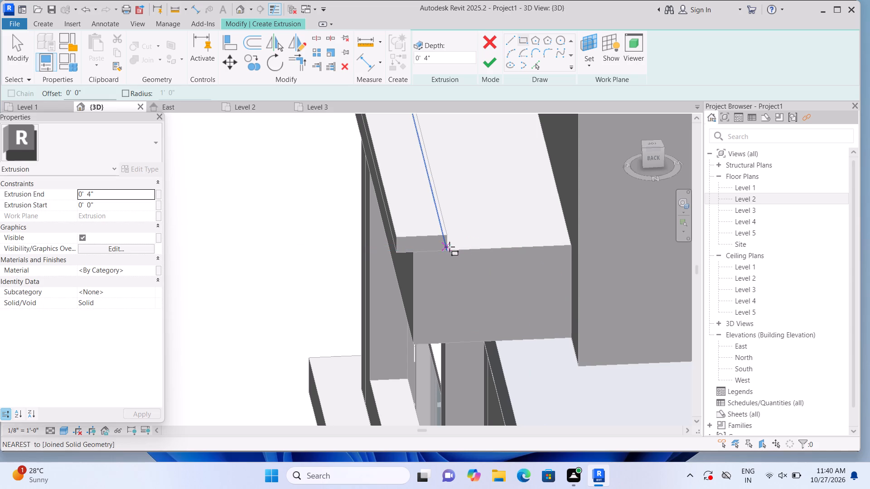
left_click(449, 250)
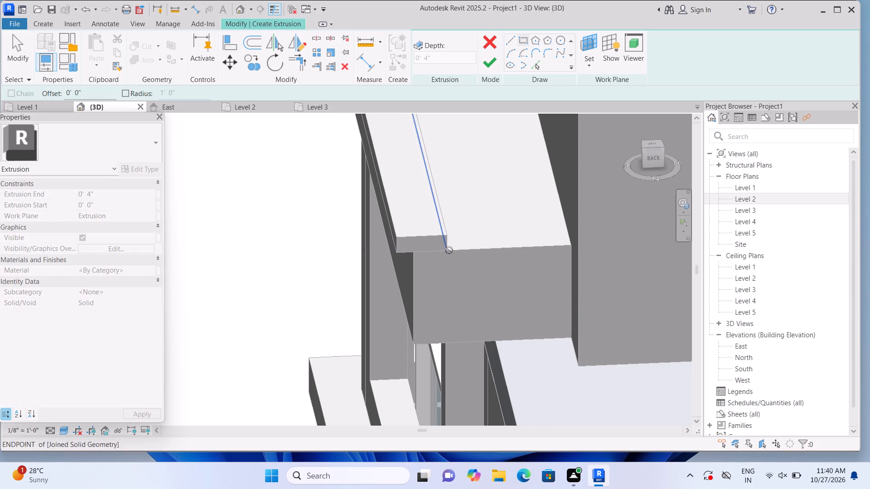
left_click(567, 237)
left_click(485, 61)
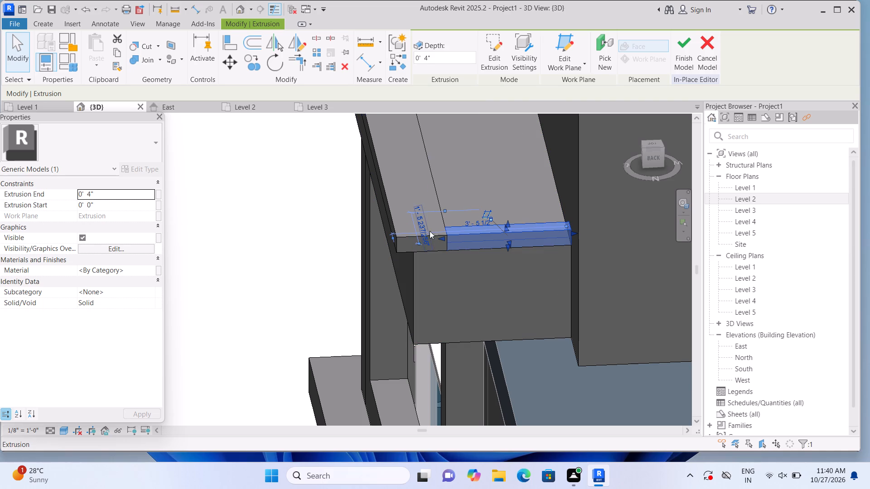
left_click(284, 259)
Pull the right-side strip's back end face slightly outward so it overhangs the beam's back end.
left_click(436, 241)
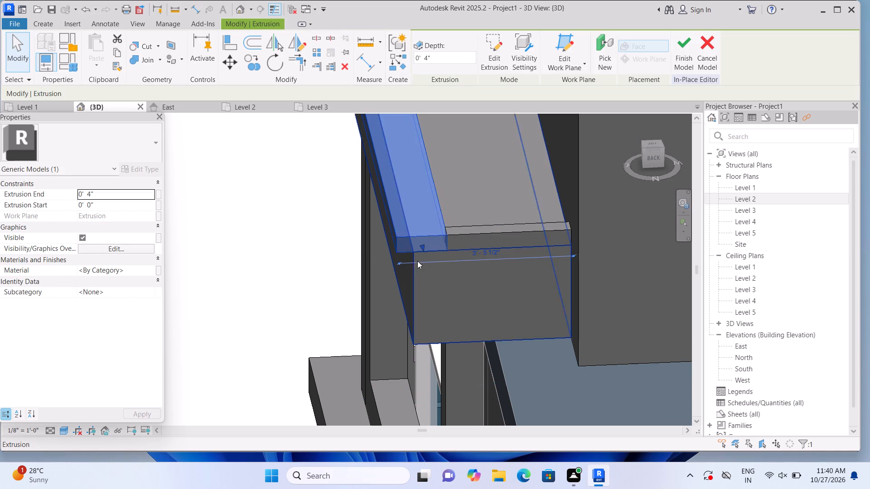
left_click(421, 246)
triple_click(422, 249)
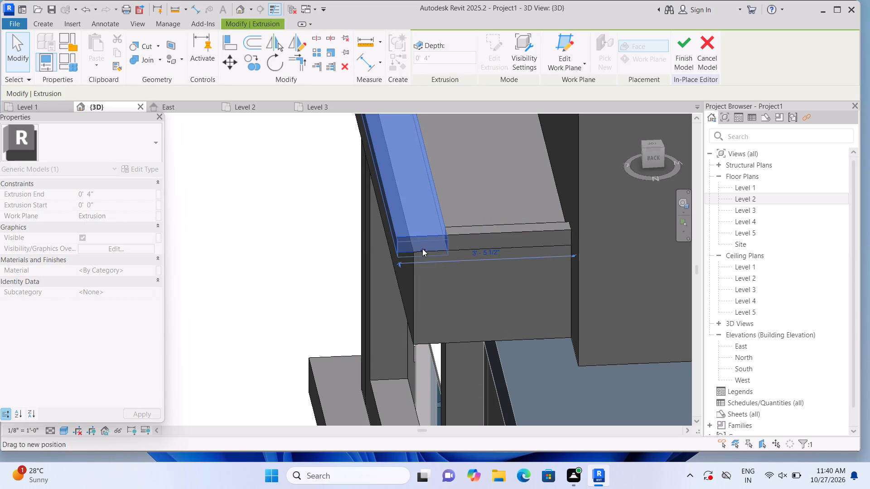
left_click(311, 278)
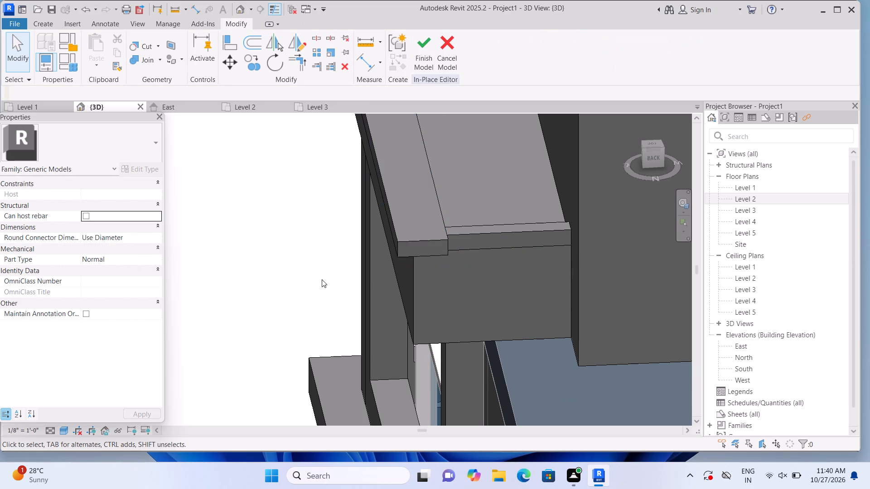
Pull the end strip's outer long face outward over the beam's back end, in line with the right-side strip's end.
left_click(475, 239)
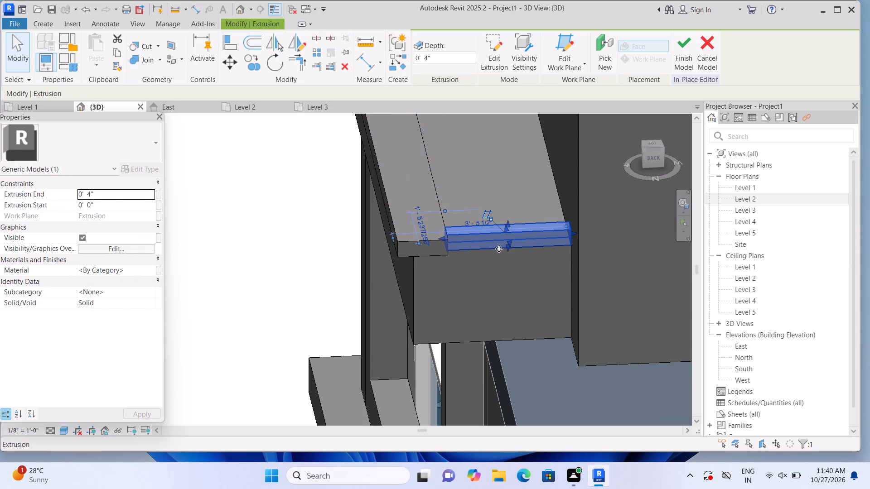
left_click(509, 241)
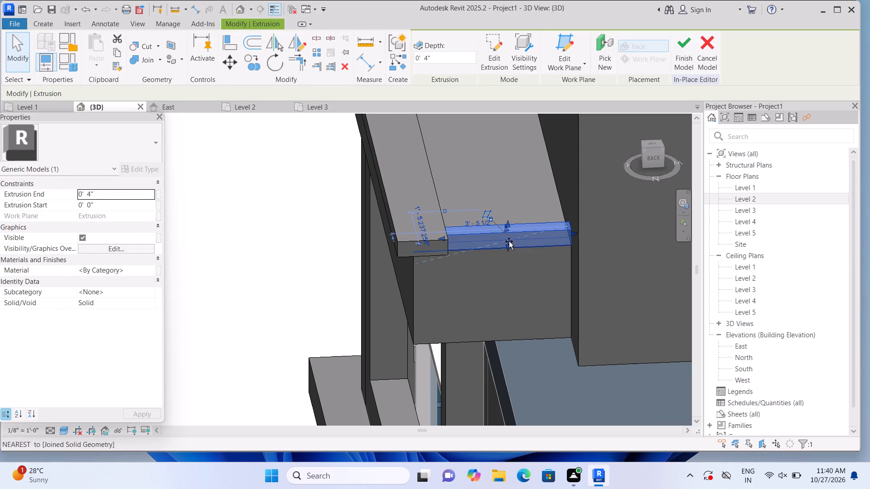
double_click(511, 245)
left_click(306, 268)
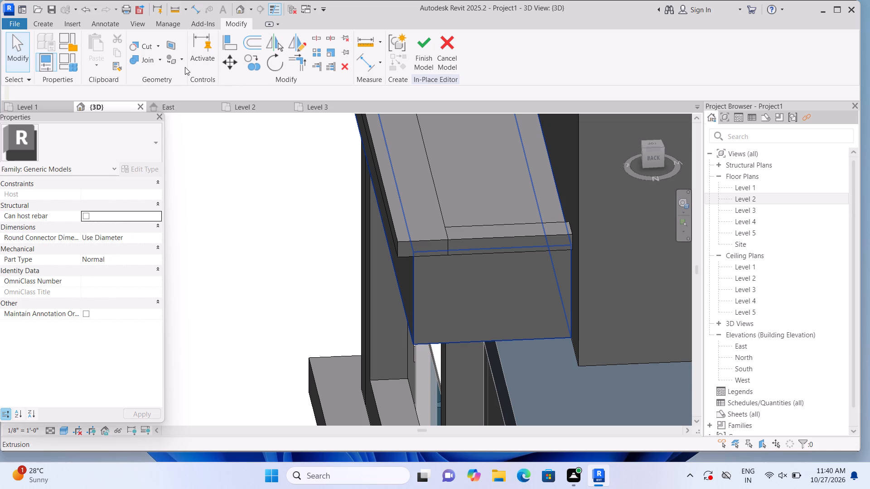
Join the right-side strip and the end strip at the beam's back corner.
left_click(160, 61)
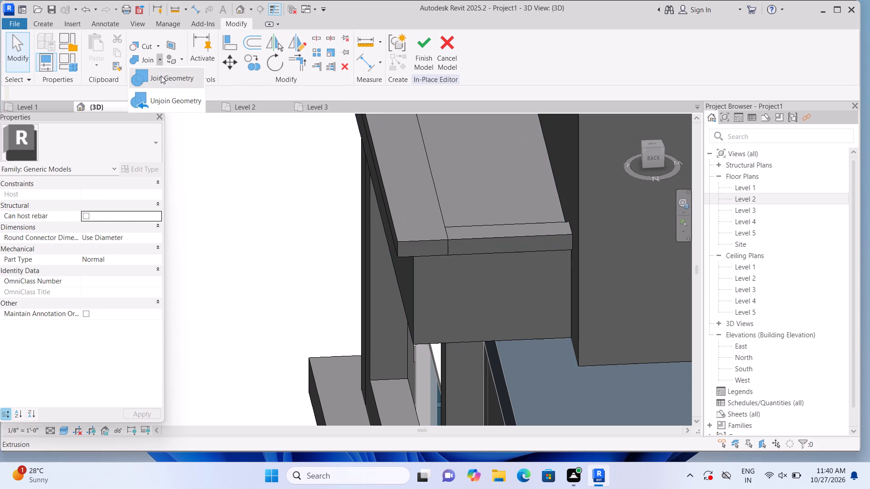
left_click(161, 76)
left_click(409, 206)
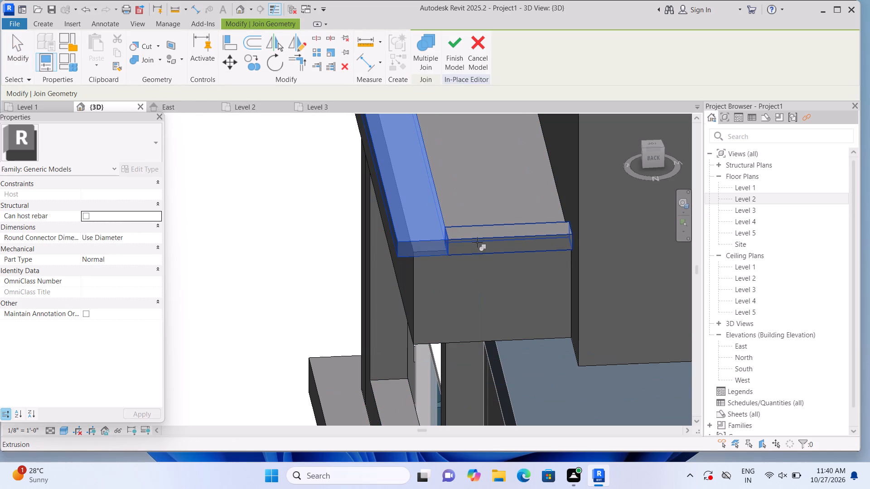
left_click(477, 242)
scroll(264, 261, "down", 2)
key("Escape")
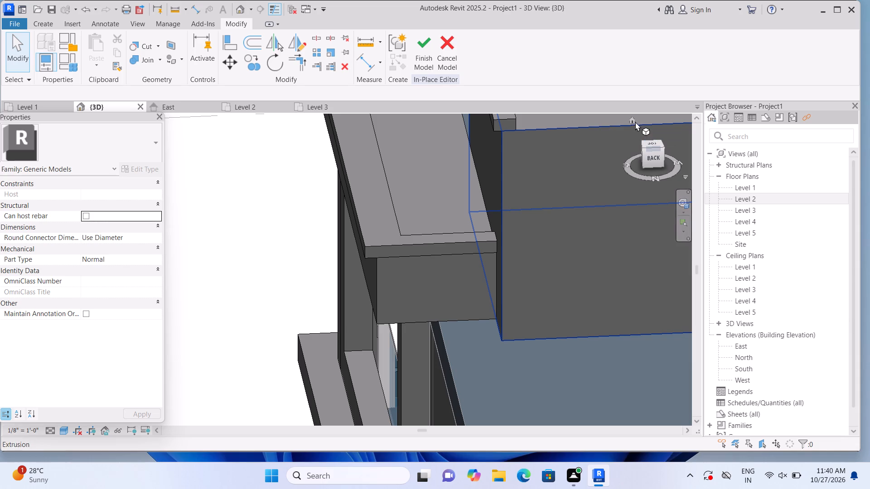
Examine the whole house with its new coping strips from the home view, lower angles and straight from the front.
left_click(632, 117)
left_click(275, 206)
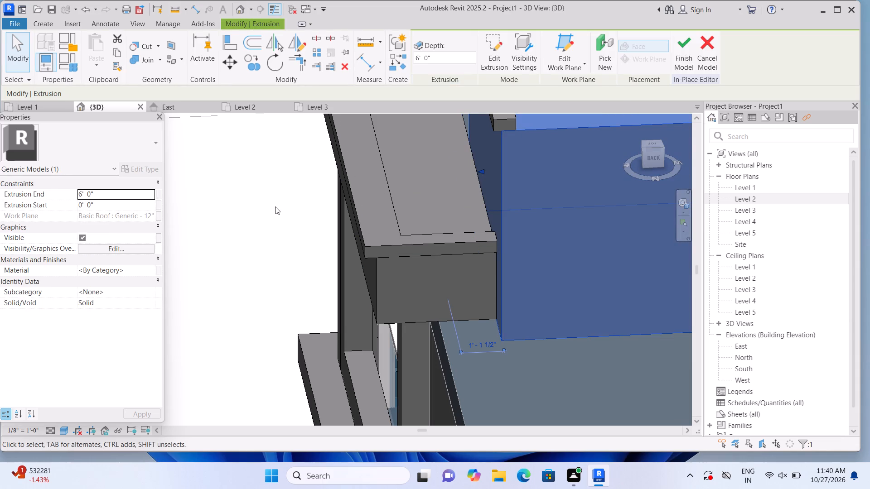
scroll(561, 188, "down", 3)
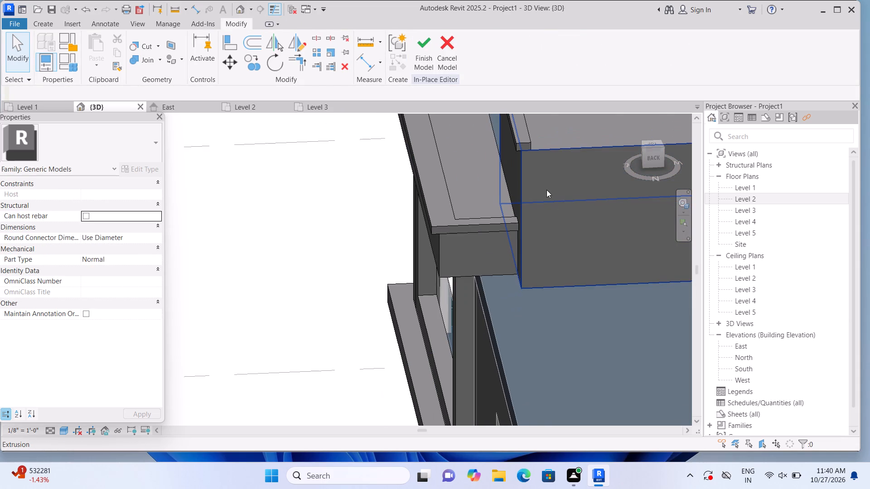
middle_click_drag(546, 190, 279, 263)
scroll(279, 263, "up", 1)
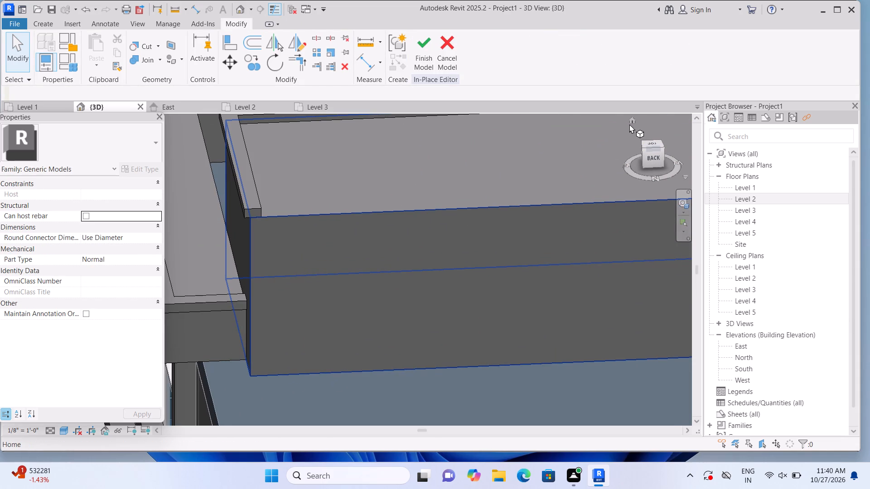
double_click(631, 120)
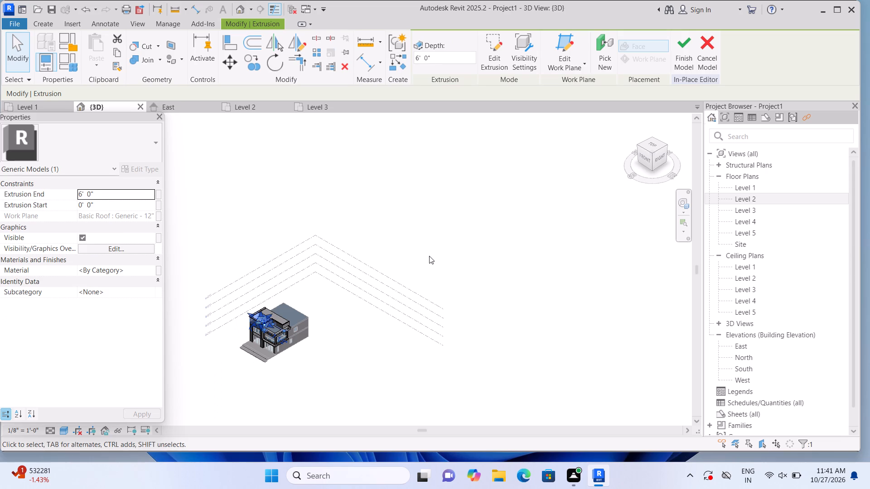
scroll(236, 394, "up", 10)
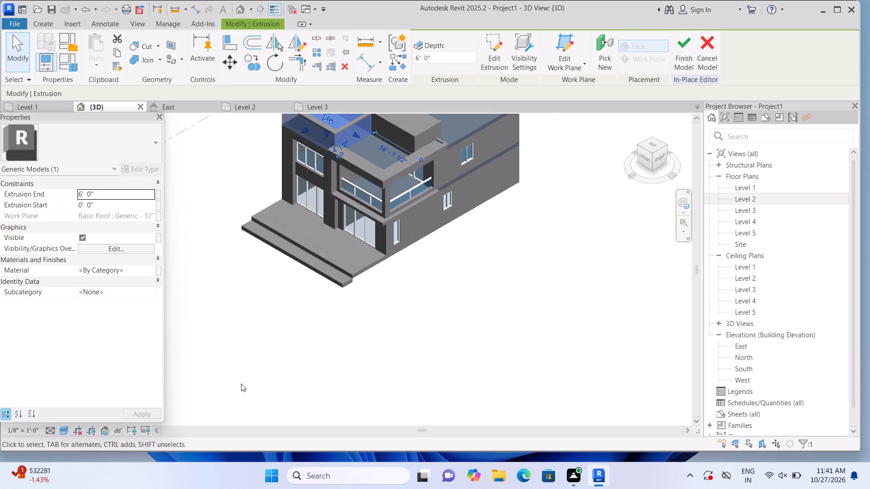
left_click(288, 371)
middle_click_drag(324, 356, 312, 476)
middle_click(311, 478)
middle_click(309, 479)
scroll(316, 432, "up", 2)
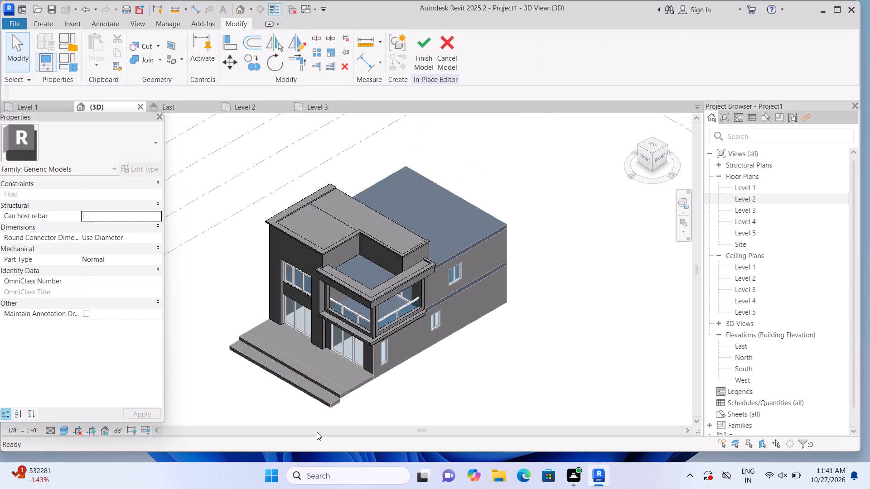
middle_click_drag(433, 462, 435, 399, "shift")
middle_click_drag(472, 393, 472, 372, "shift")
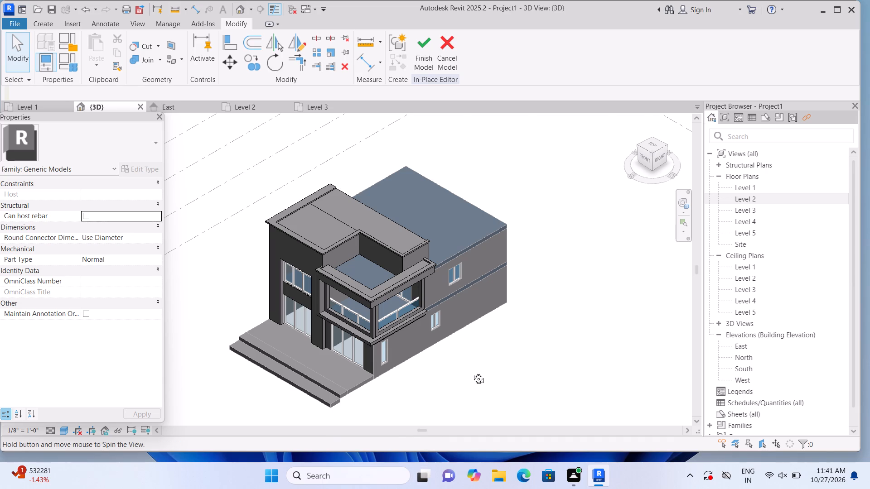
middle_click_drag(472, 372, 478, 309, "shift")
scroll(459, 323, "up", 1)
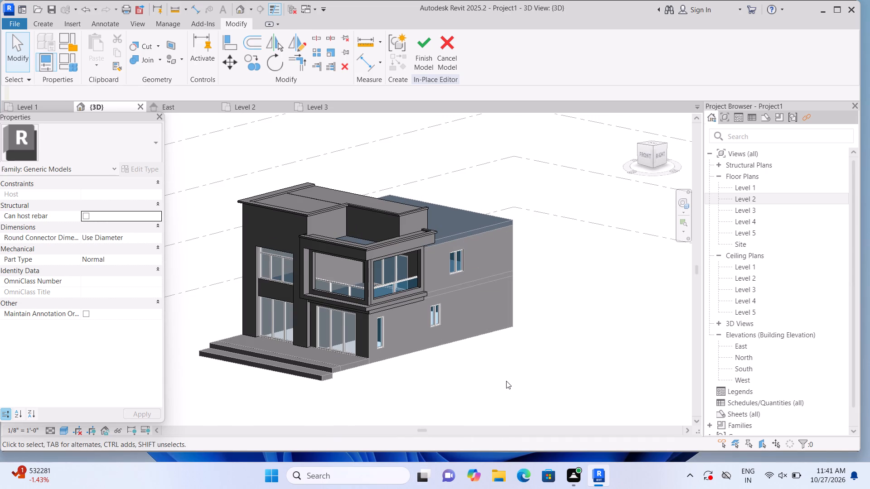
middle_click_drag(506, 380, 516, 347)
scroll(478, 355, "up", 1)
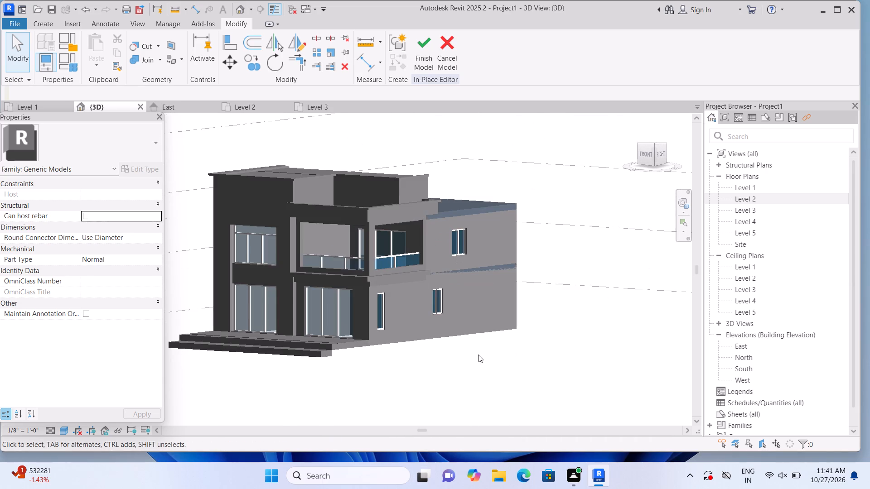
middle_click_drag(476, 360, 503, 360, "shift")
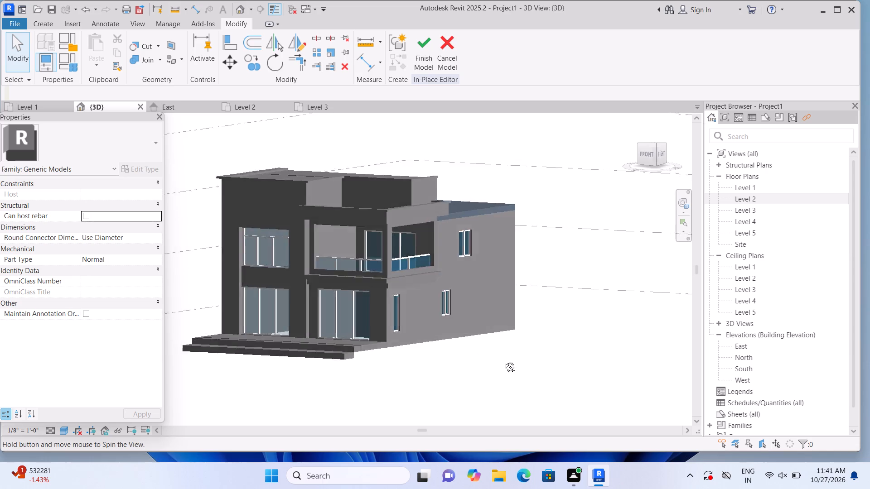
middle_click_drag(503, 360, 533, 360, "shift")
middle_click(533, 360)
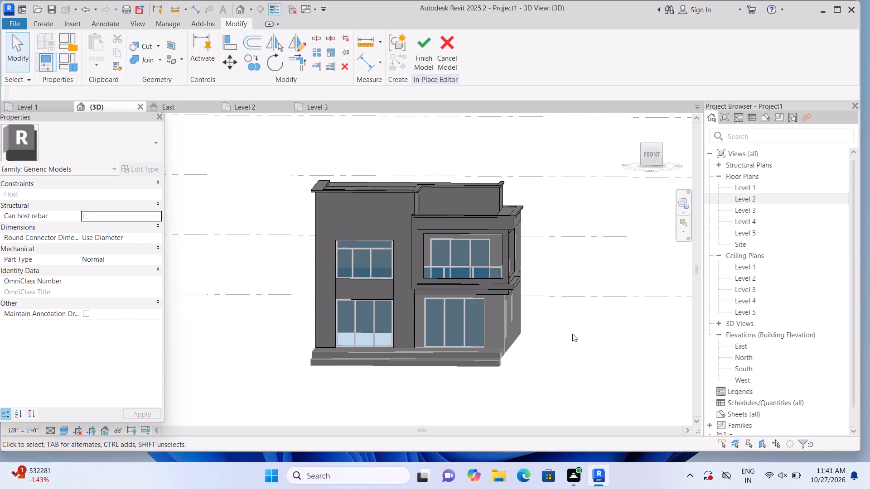
left_click(650, 163)
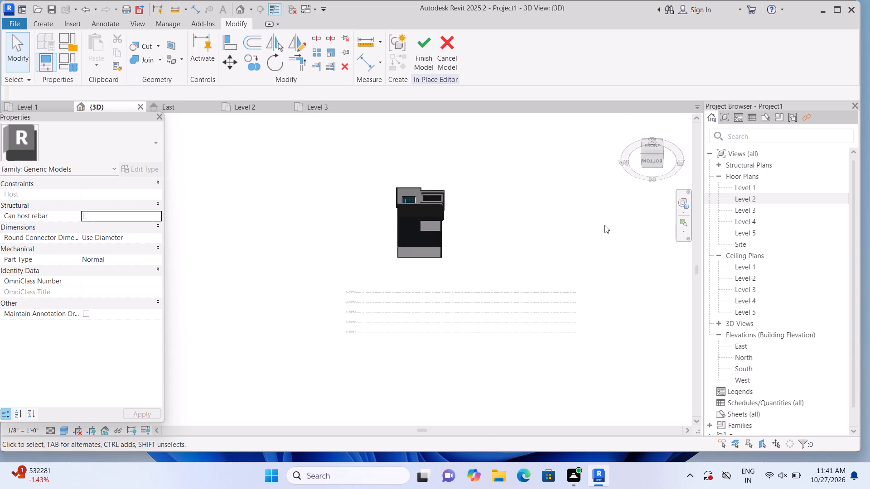
left_click(659, 146)
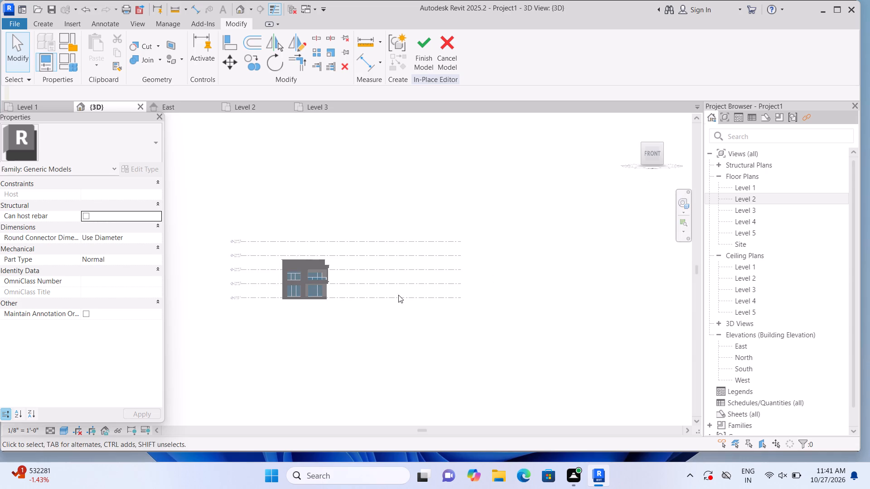
scroll(266, 269, "up", 9)
middle_click_drag(281, 277, 245, 273)
scroll(245, 278, "up", 3)
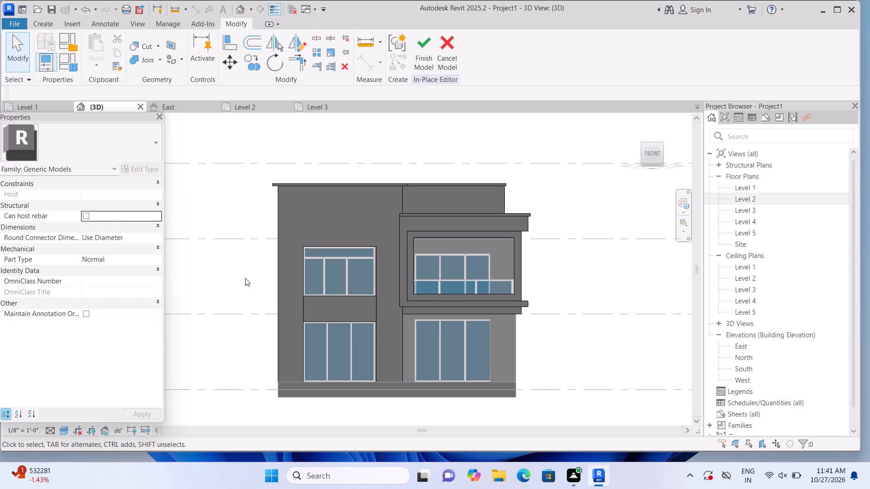
scroll(245, 278, "up", 1)
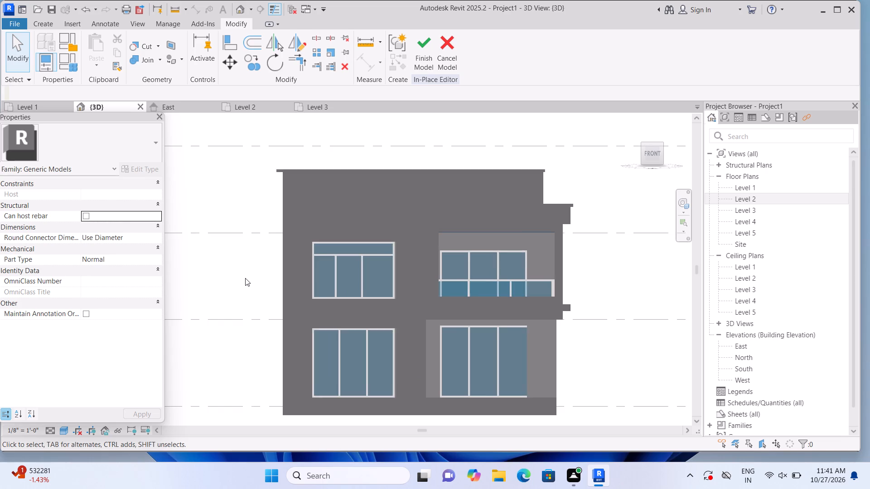
scroll(245, 278, "up", 1)
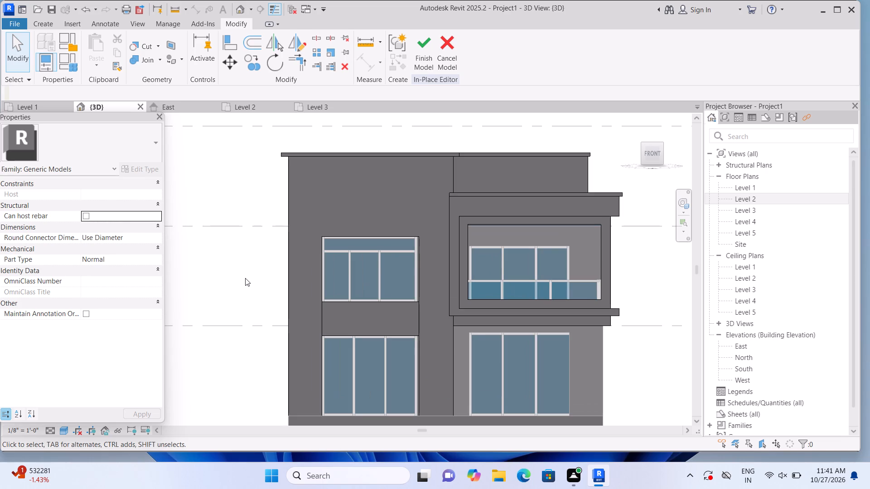
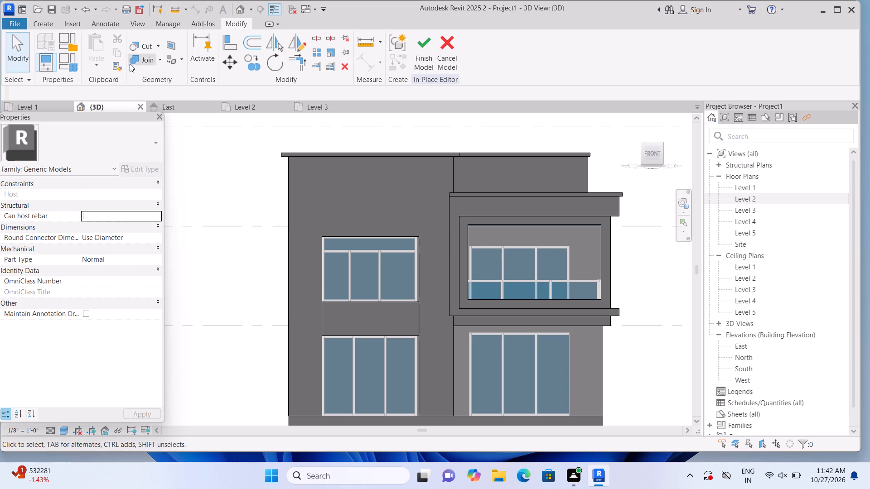
Start a void extrusion using the front face of the tall left block as its work plane.
left_click(51, 23)
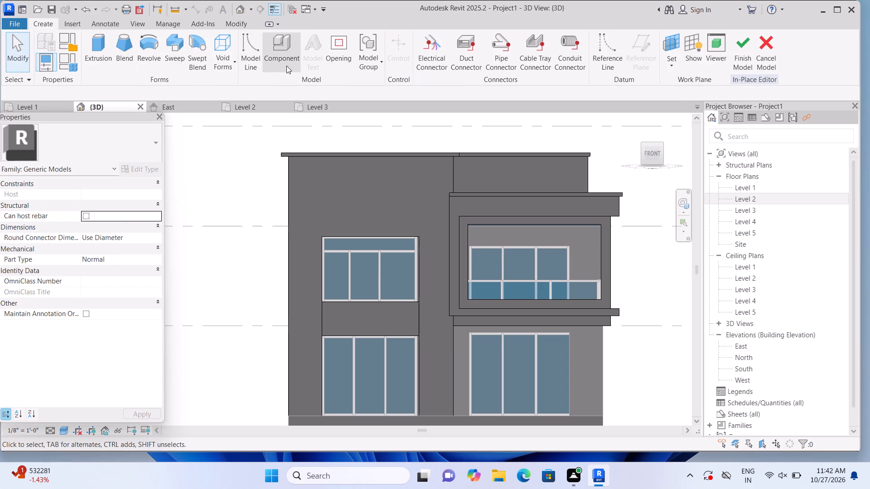
left_click(232, 59)
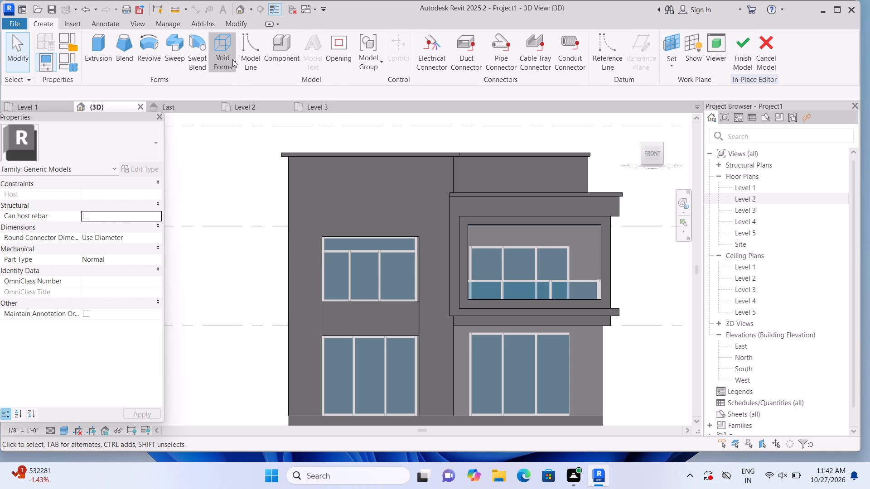
left_click(259, 83)
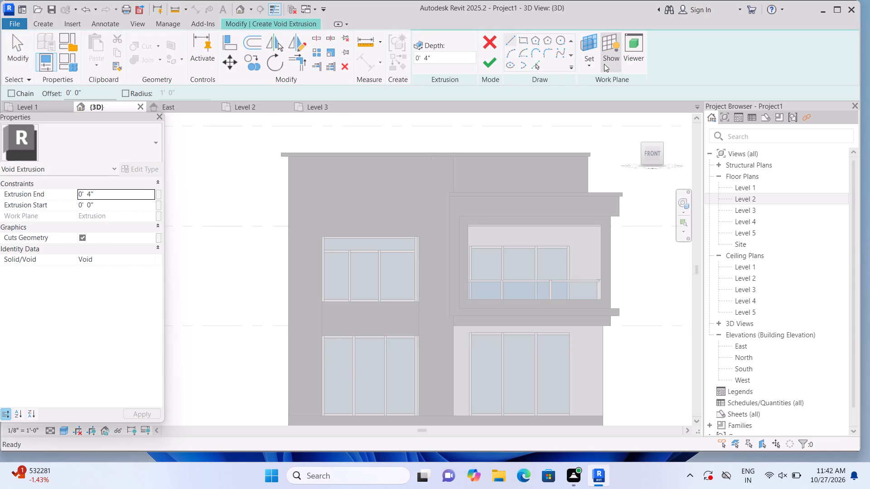
left_click(590, 63)
left_click(604, 103)
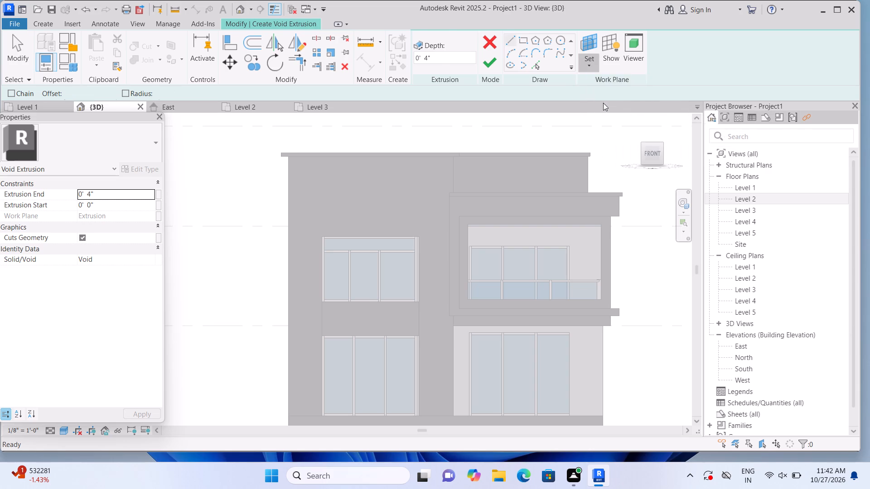
left_click(395, 195)
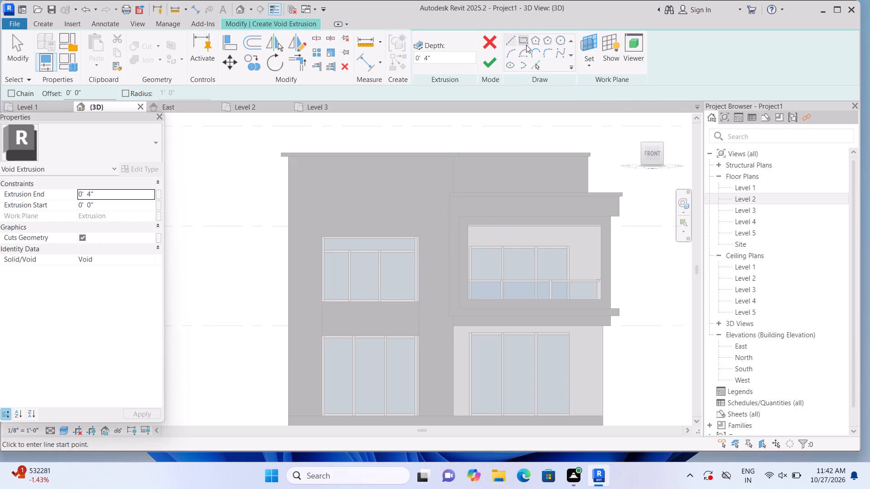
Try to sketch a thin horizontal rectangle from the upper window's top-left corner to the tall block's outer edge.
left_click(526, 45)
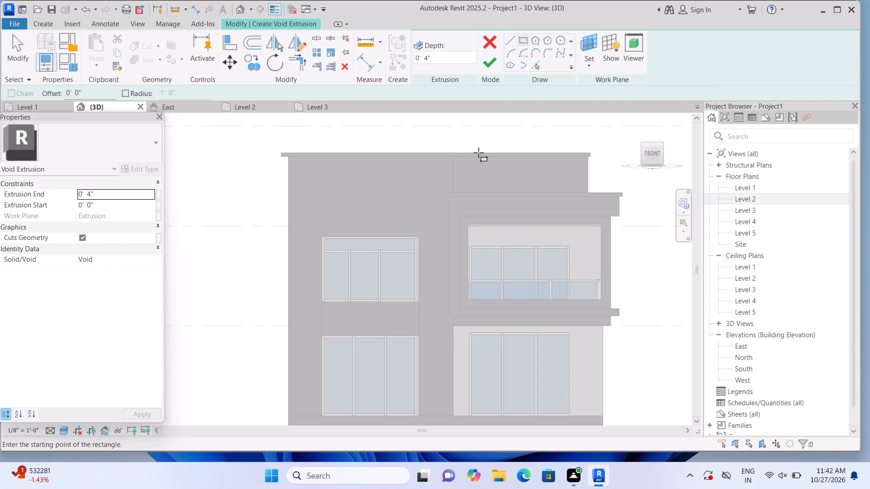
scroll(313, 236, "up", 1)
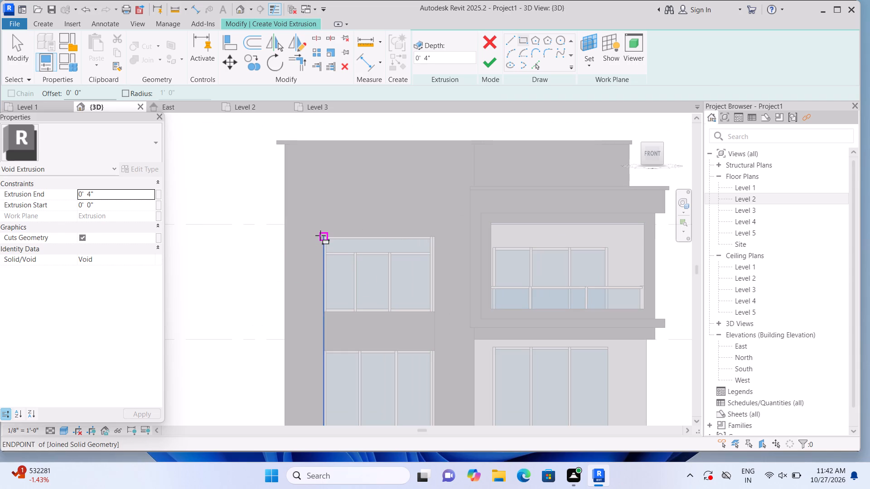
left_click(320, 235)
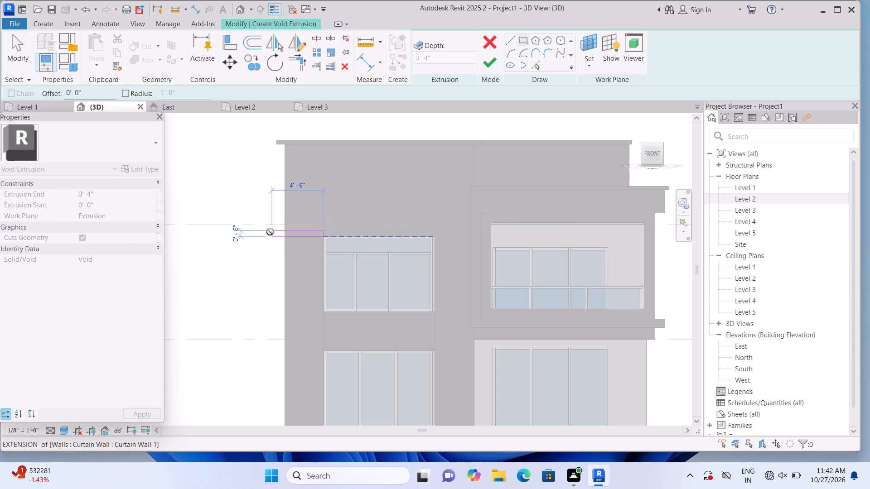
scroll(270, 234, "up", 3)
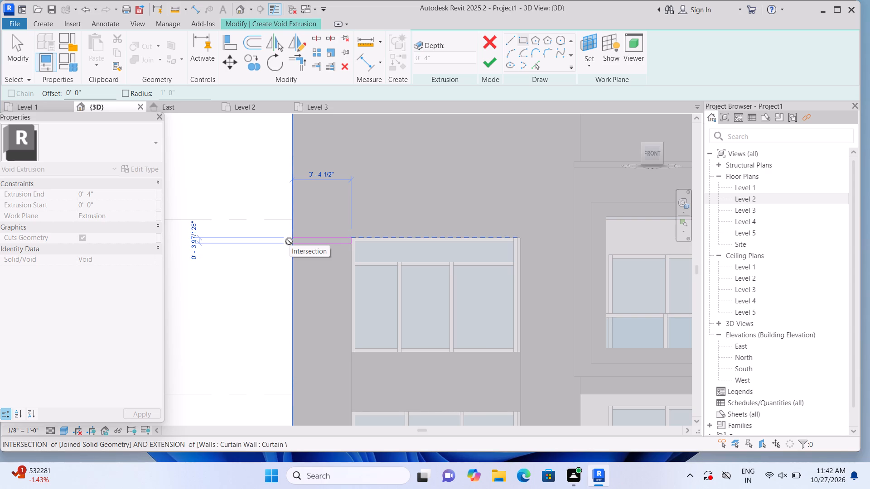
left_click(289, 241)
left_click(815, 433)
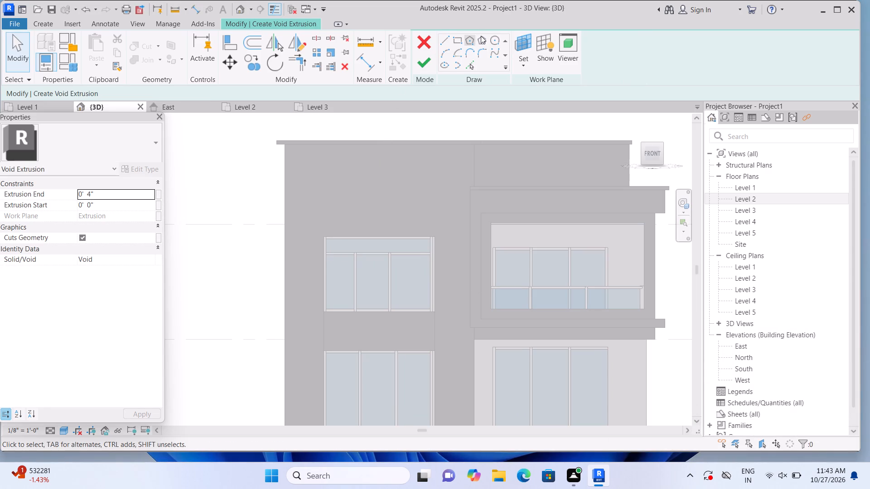
Sketch a horizontal rectangle about 3'-4 1/2" by 5 1/4" from the upper window's top-left corner to the block's outer edge.
left_click(457, 40)
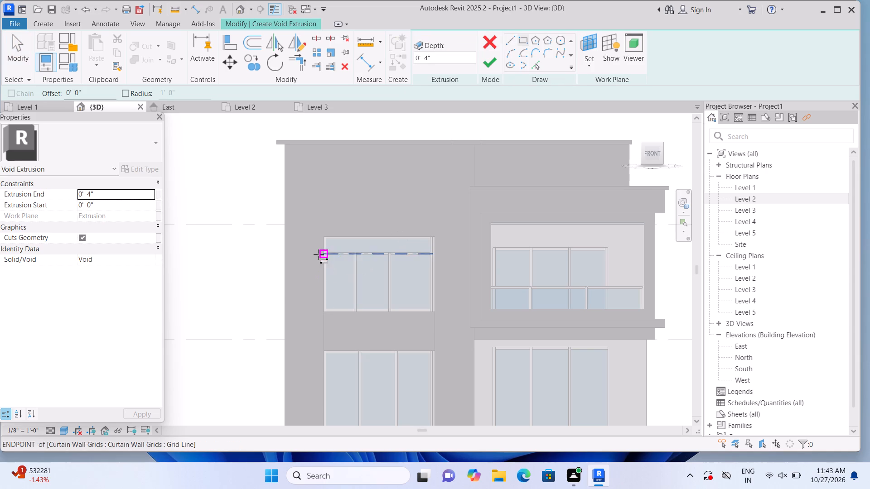
scroll(319, 254, "up", 1)
left_click(324, 233)
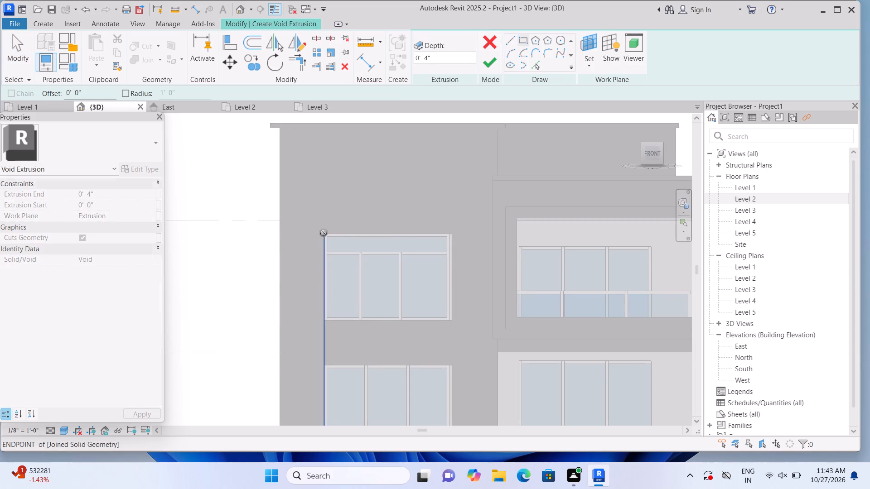
left_click(279, 240)
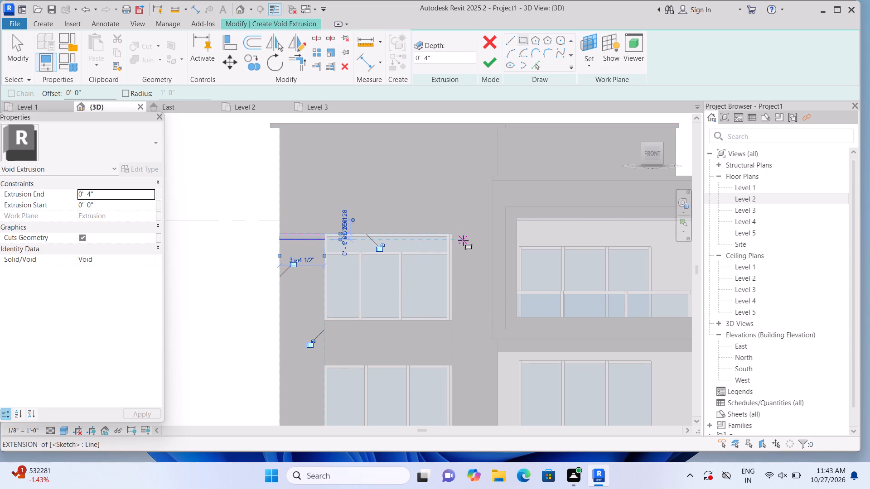
Sketch a matching rectangle about 3'-3" by 5 1/4" from the upper window's top-right corner to the terrace frame's edge.
middle_click_drag(463, 240, 341, 245)
middle_click(341, 245)
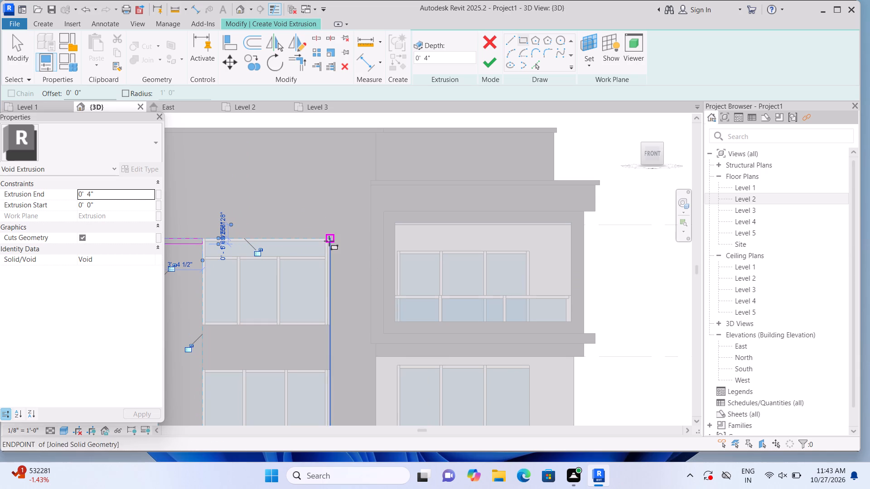
left_click(328, 238)
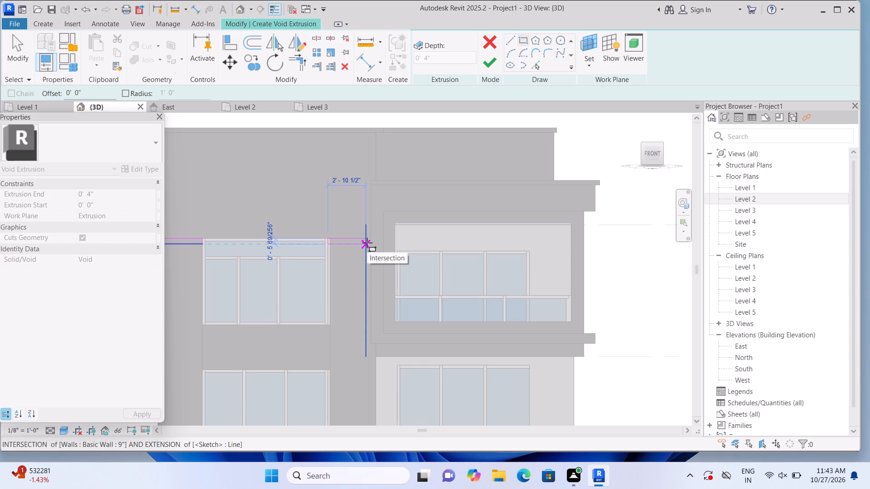
scroll(367, 243, "up", 1)
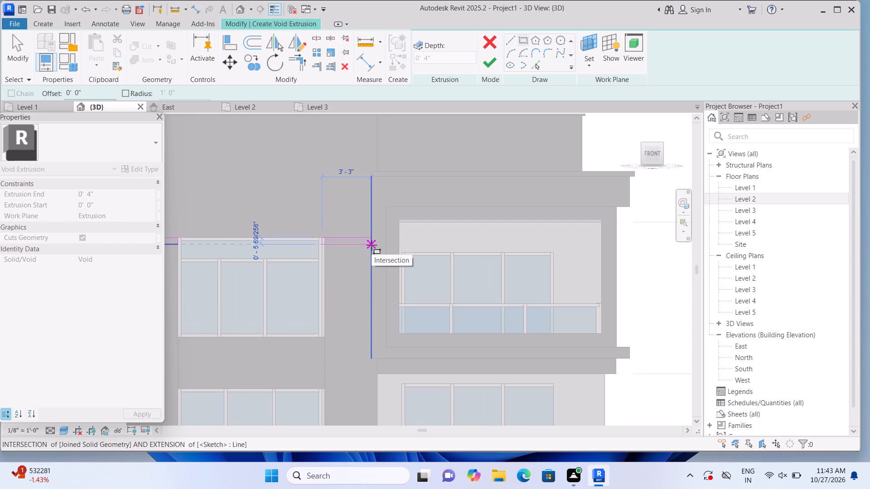
left_click(372, 245)
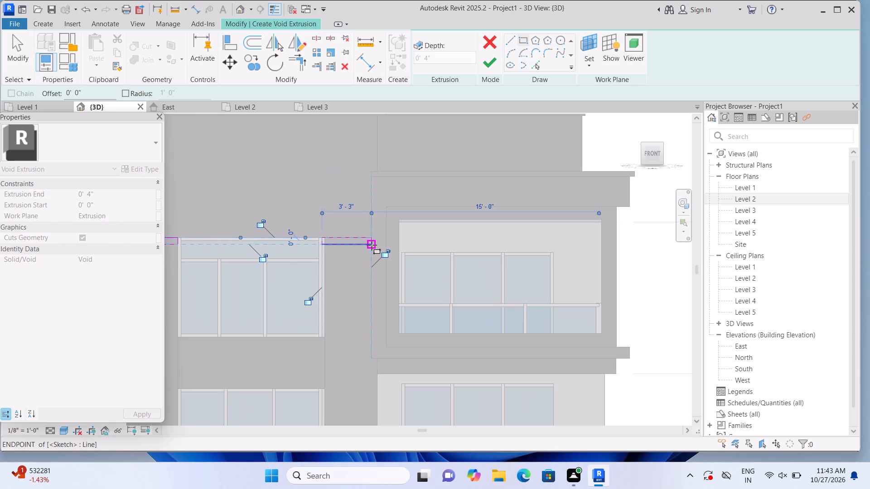
scroll(362, 285, "down", 5)
scroll(362, 285, "up", 3)
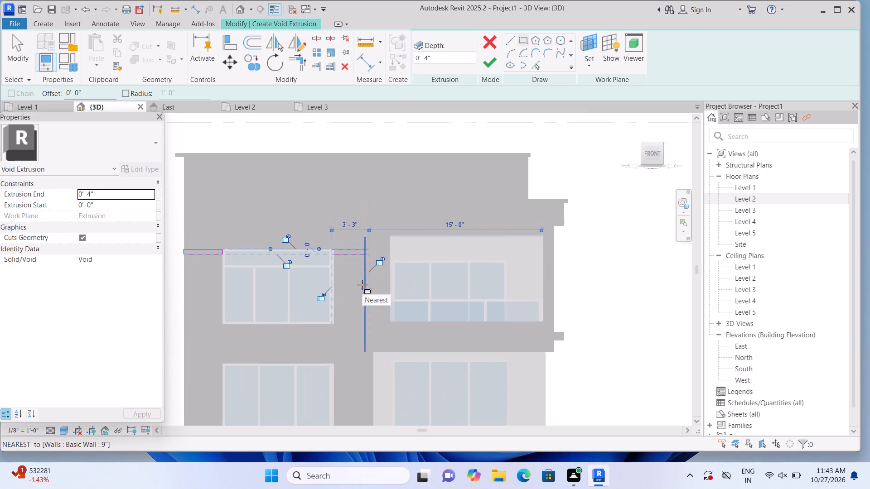
key("Escape")
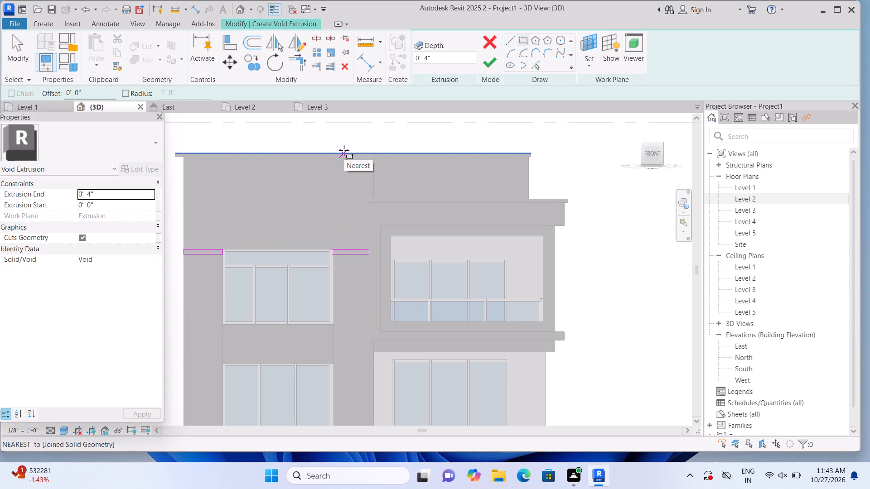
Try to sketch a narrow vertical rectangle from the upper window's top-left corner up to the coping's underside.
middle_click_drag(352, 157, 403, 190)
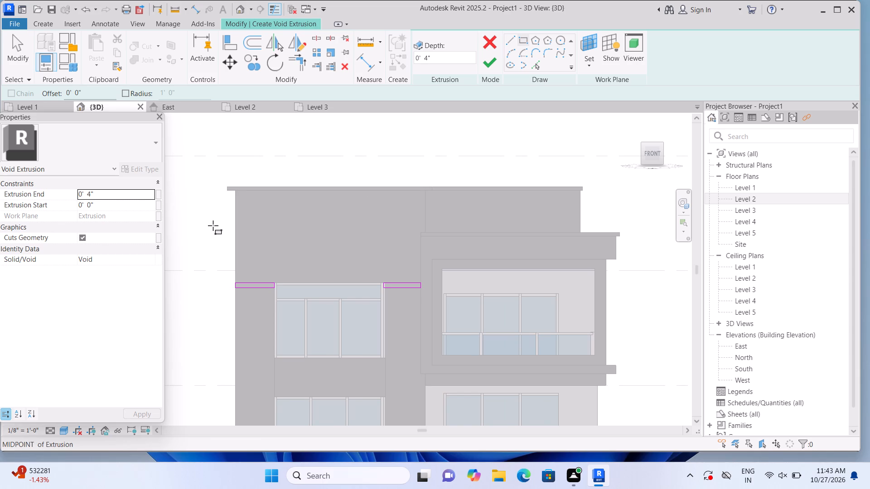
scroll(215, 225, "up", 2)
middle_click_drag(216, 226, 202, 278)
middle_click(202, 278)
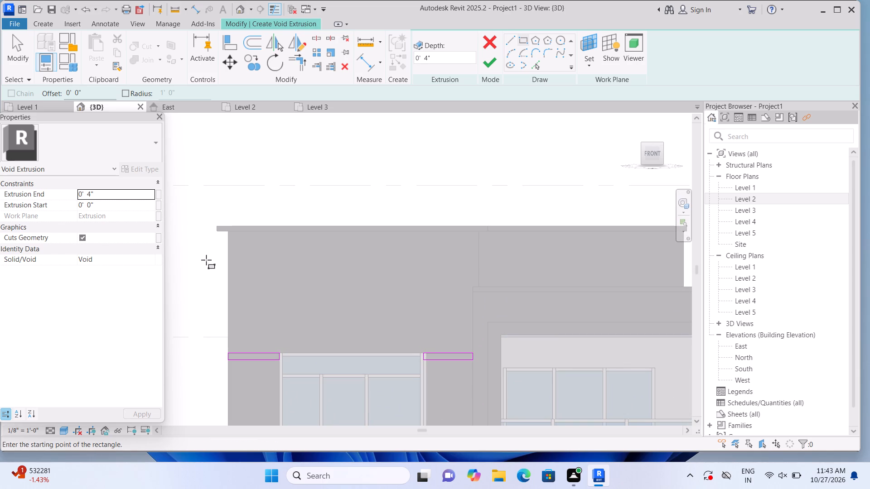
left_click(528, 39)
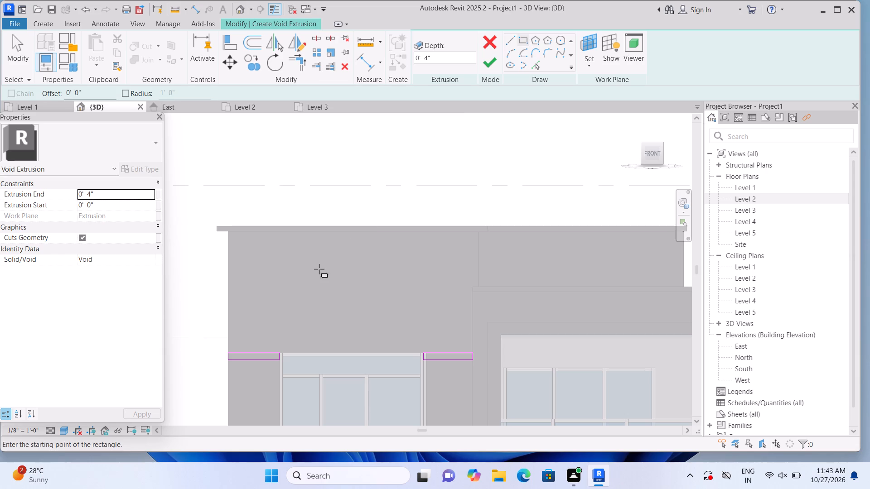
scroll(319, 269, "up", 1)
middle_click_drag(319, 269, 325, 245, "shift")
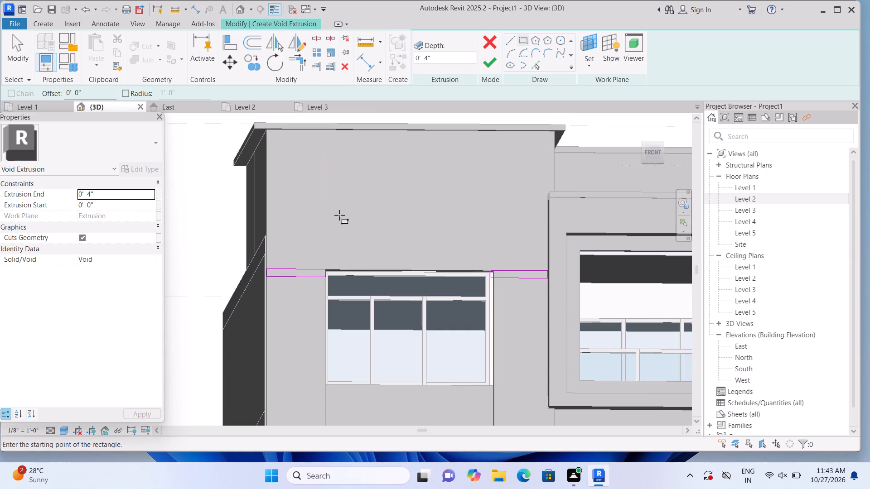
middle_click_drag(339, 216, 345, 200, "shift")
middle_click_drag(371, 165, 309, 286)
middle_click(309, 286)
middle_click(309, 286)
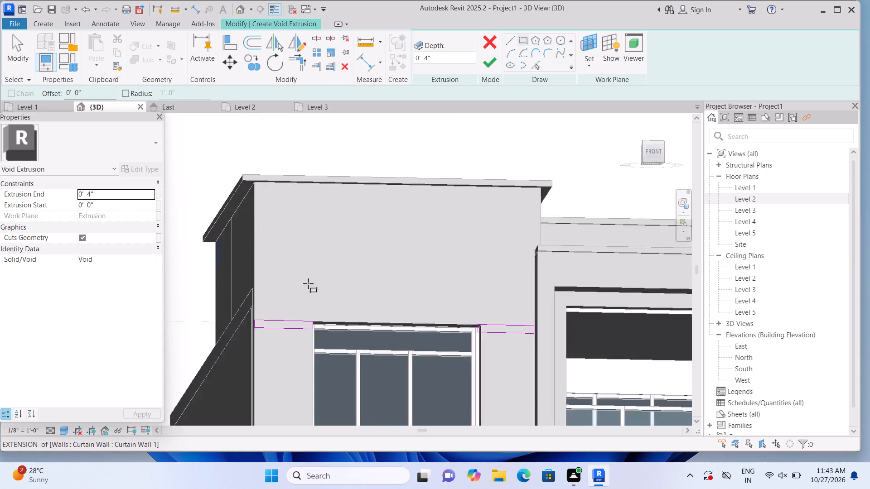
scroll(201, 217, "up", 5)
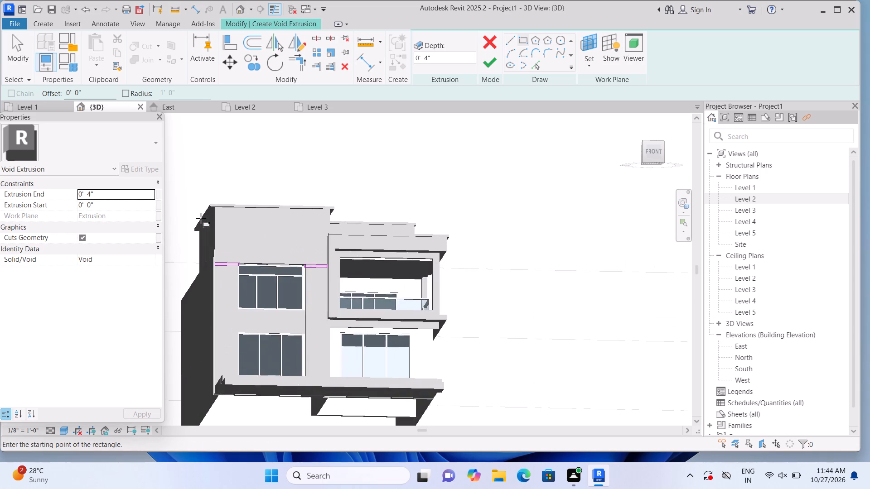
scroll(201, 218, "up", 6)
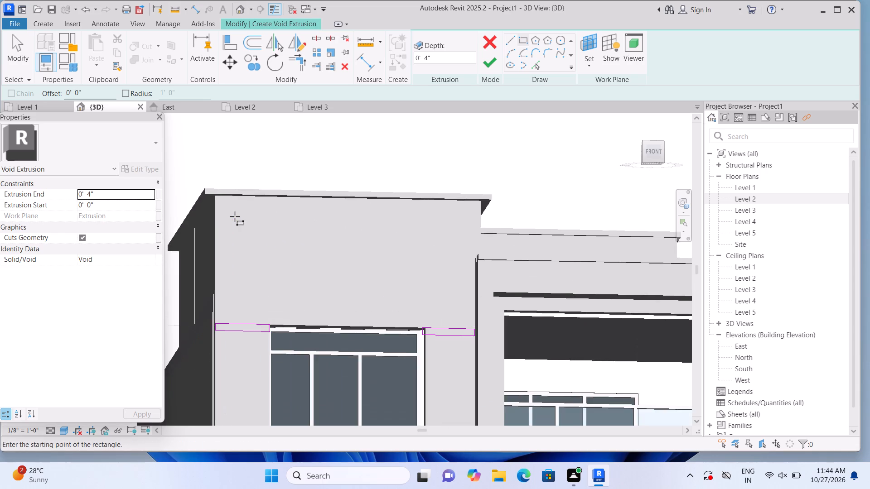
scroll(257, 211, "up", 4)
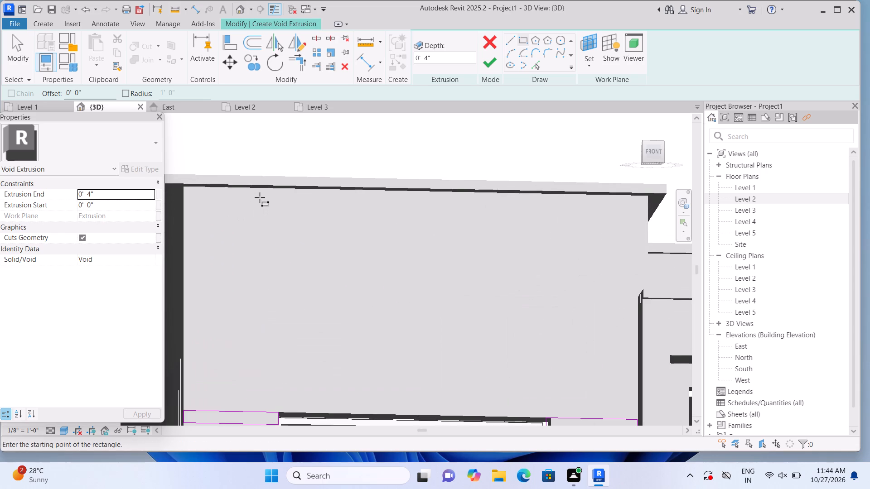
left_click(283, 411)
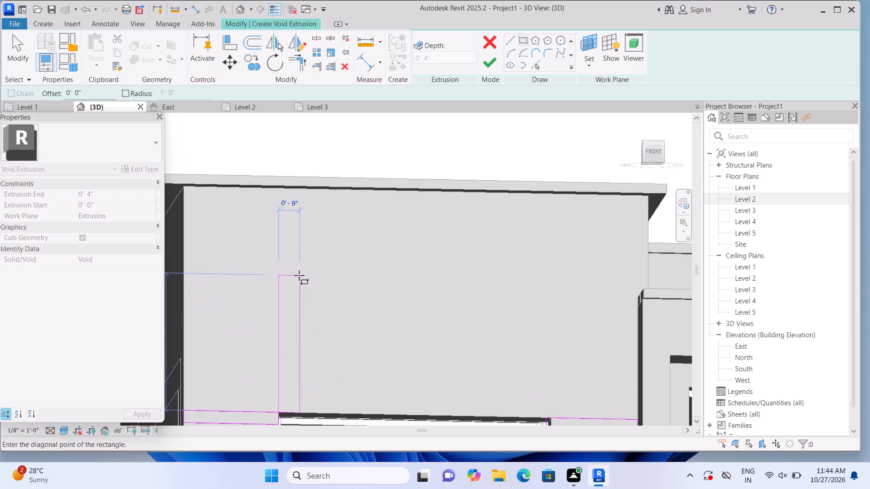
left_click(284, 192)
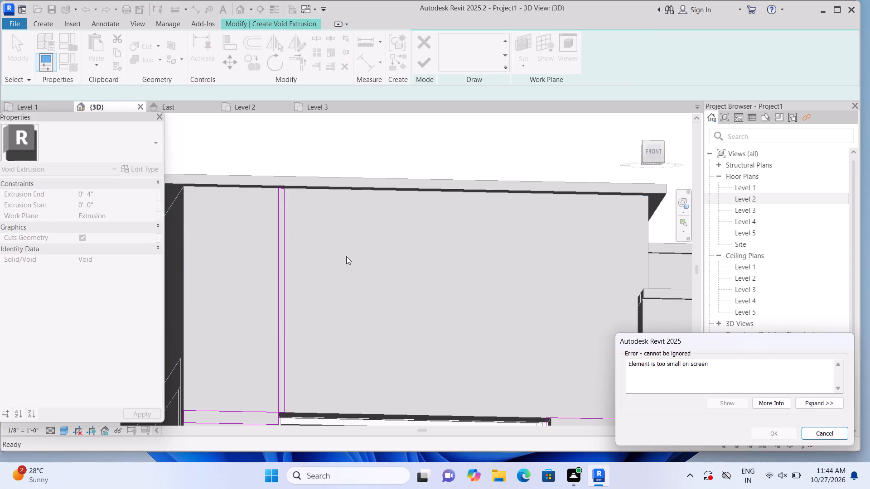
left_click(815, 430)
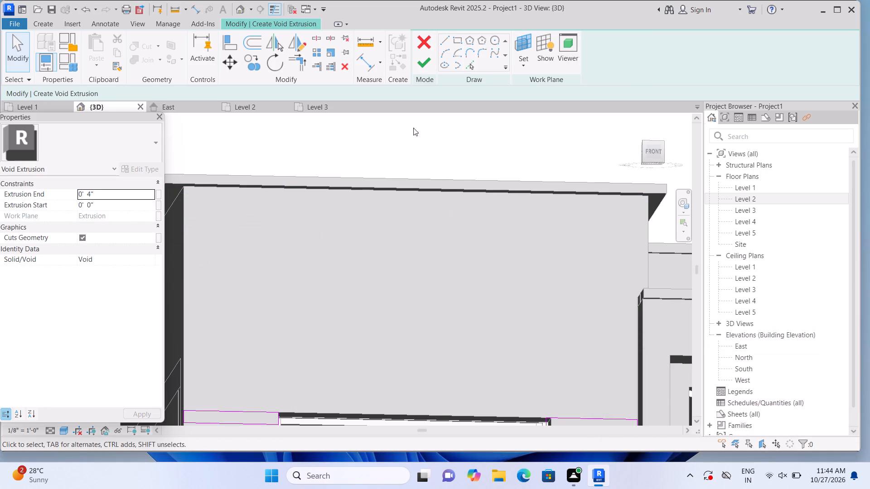
Sketch a vertical rectangle about 4" wide and 8'-0 1/2" tall from the upper window's top-left corner to the coping's underside.
left_click(454, 38)
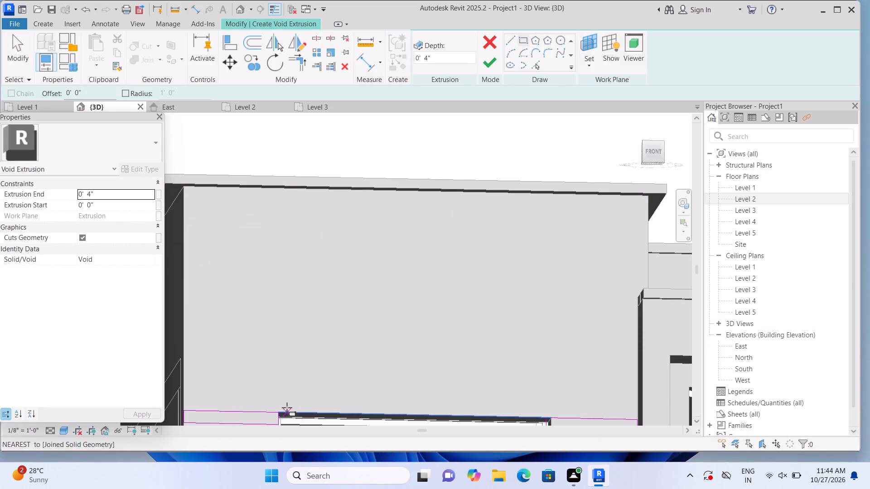
left_click(280, 408)
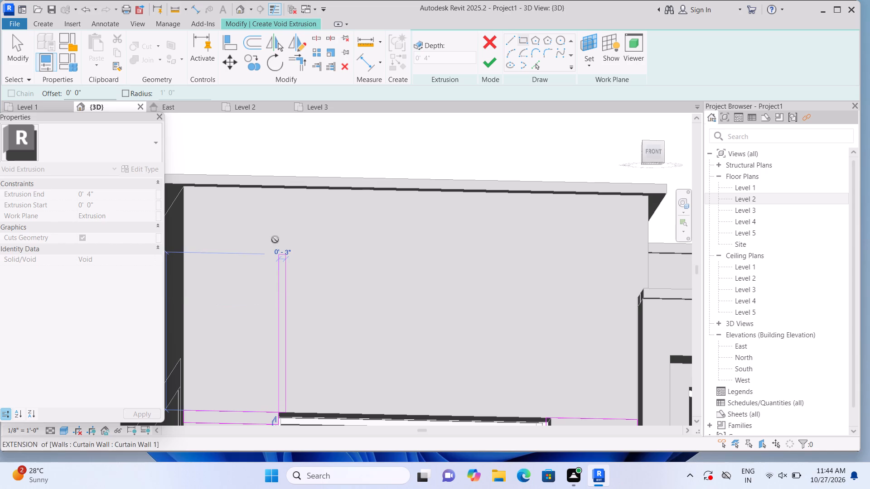
left_click(288, 186)
scroll(380, 287, "down", 2)
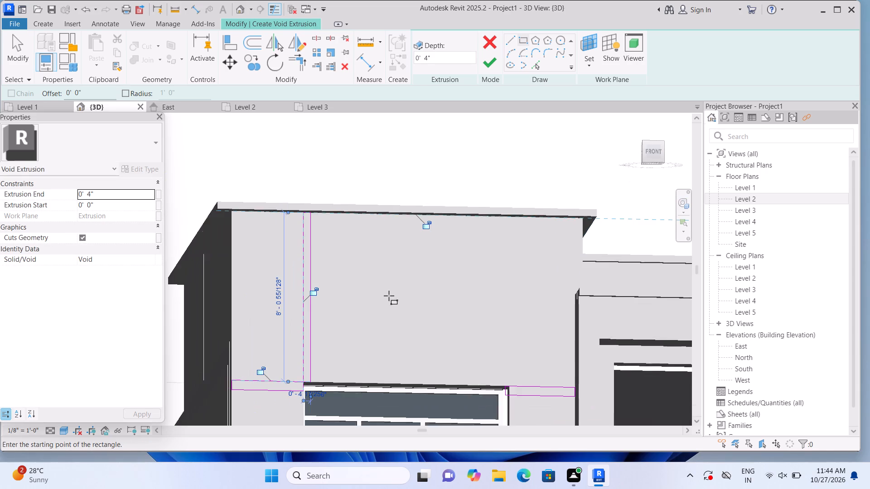
middle_click_drag(348, 304, 225, 302)
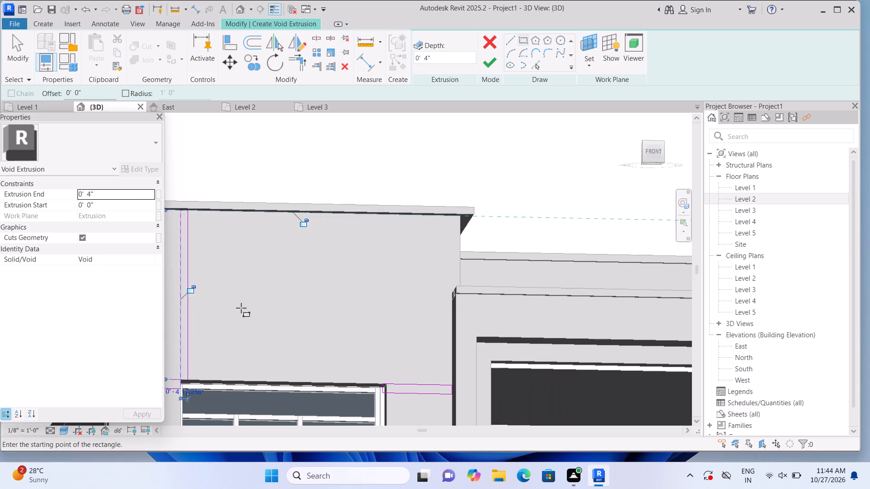
middle_click_drag(283, 311, 308, 312)
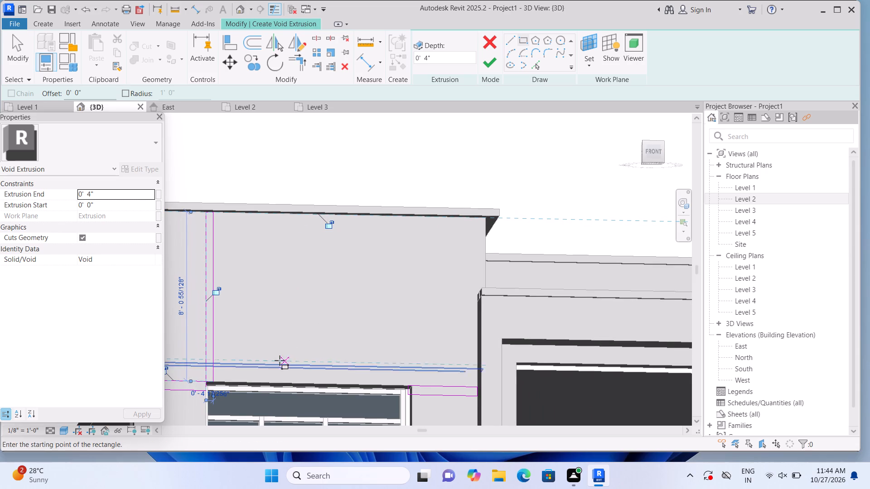
Sketch two more vertical rectangles about 8'-0 1/2" tall from the upper window's top edge to the coping's underside, one above its first mullion.
left_click(262, 379)
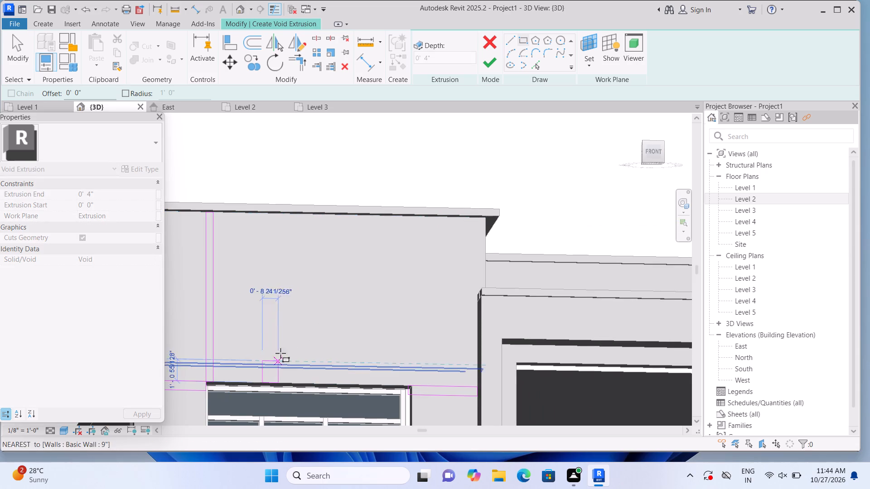
left_click(269, 212)
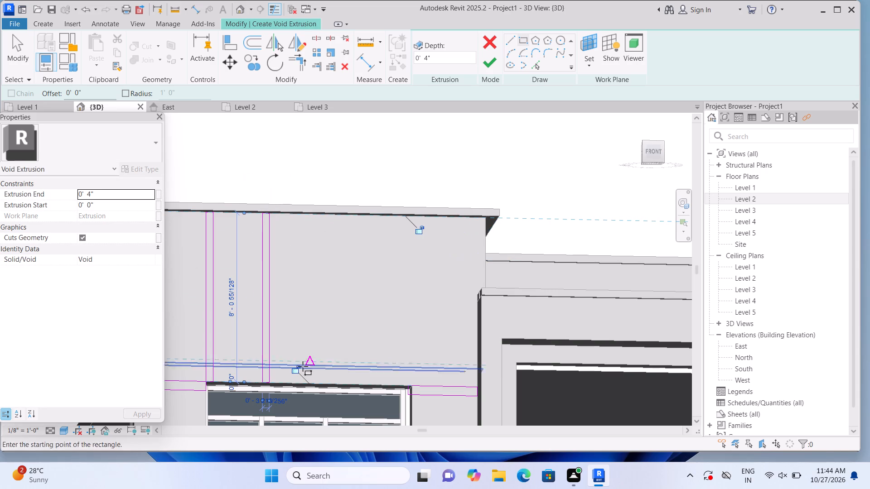
left_click(352, 381)
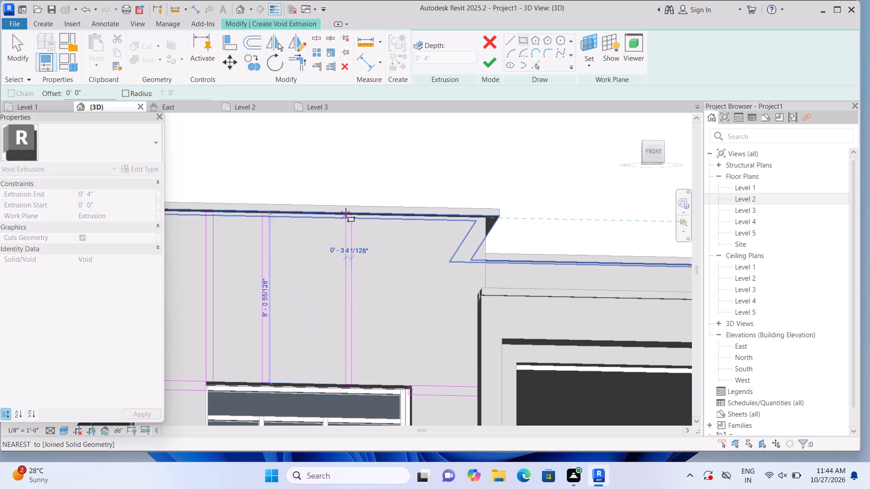
left_click(346, 213)
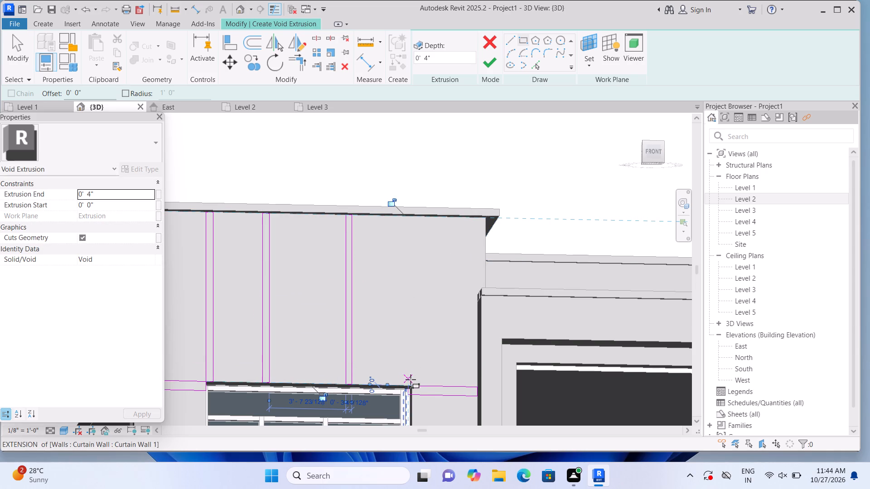
key("Escape")
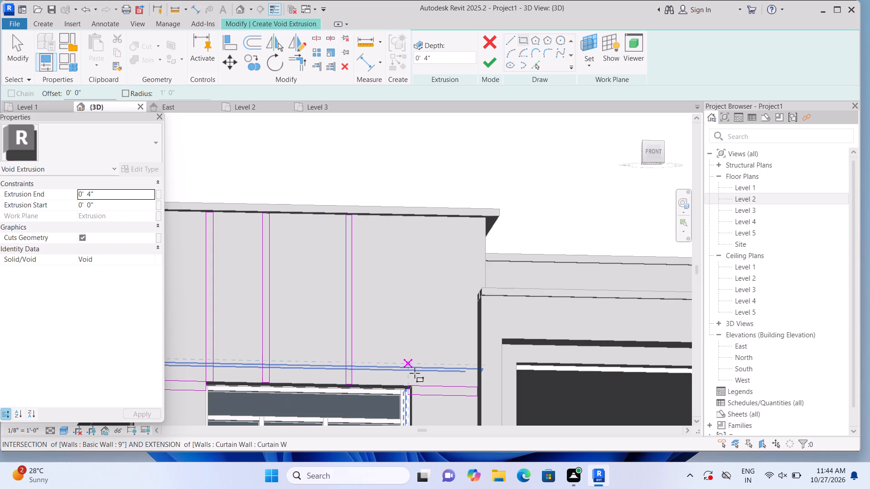
key("Escape")
Delete the window-side, top and bottom lines of the horizontal rectangle between the upper window and the terrace frame.
scroll(421, 398, "up", 1)
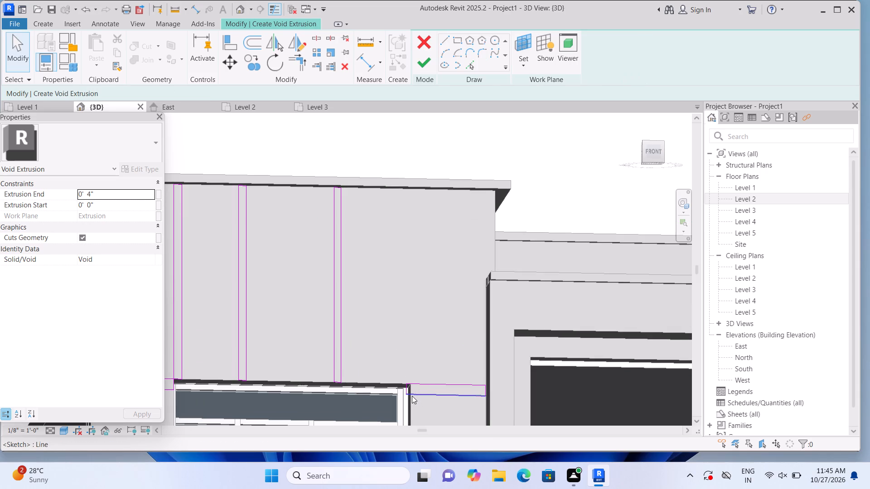
left_click(406, 389)
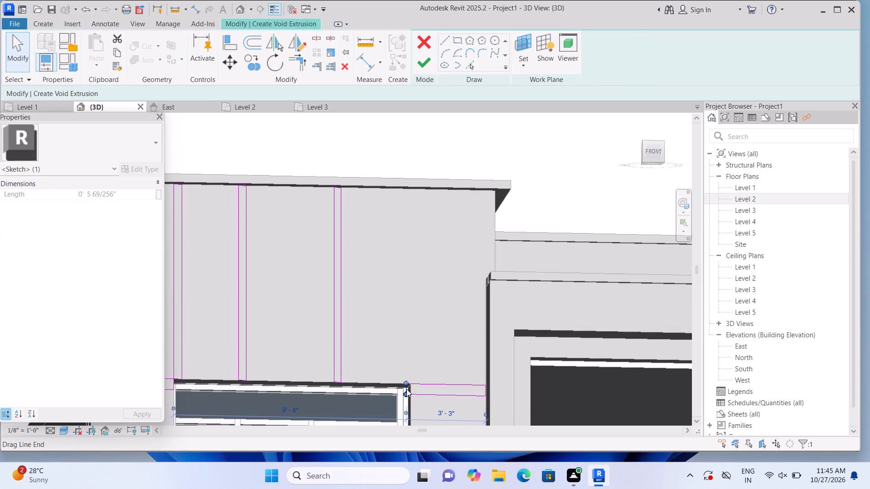
key("Delete")
left_click(416, 381)
key("Delete")
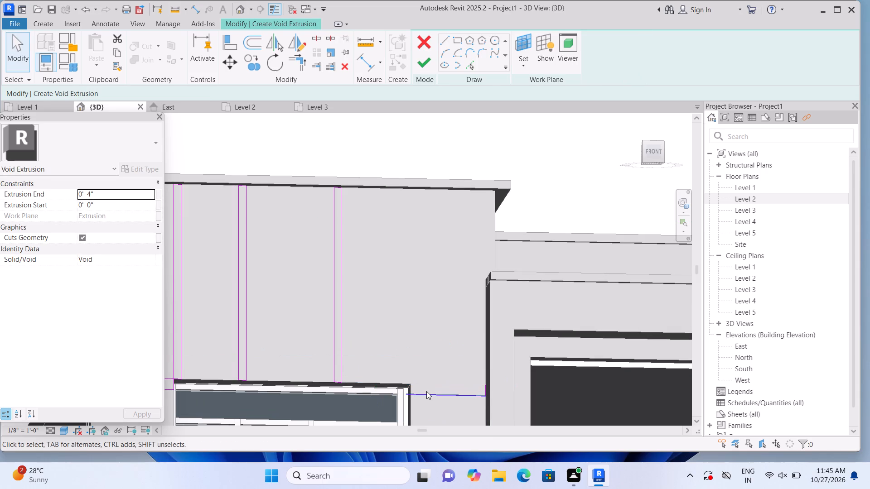
left_click(426, 391)
key("Delete")
Sketch a thinner horizontal rectangle about 3'-0 3/4" long from the upper window's outer top-right corner to the terrace frame's edge.
left_click(458, 43)
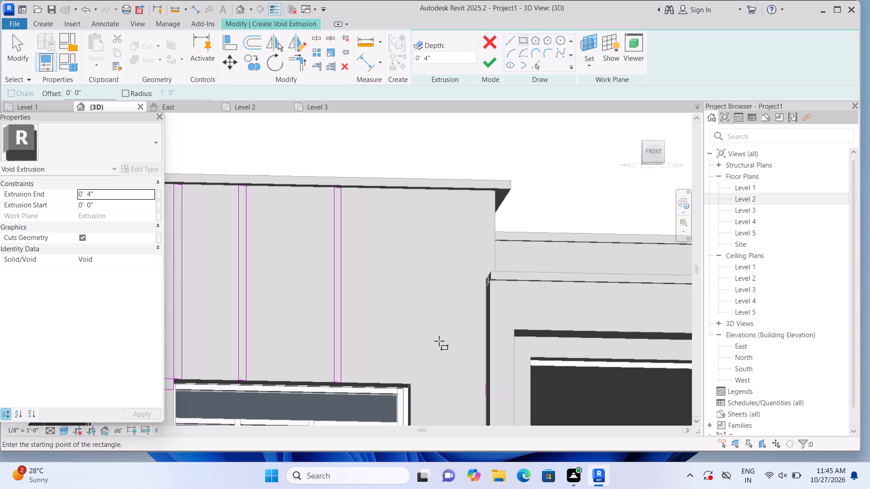
left_click(412, 385)
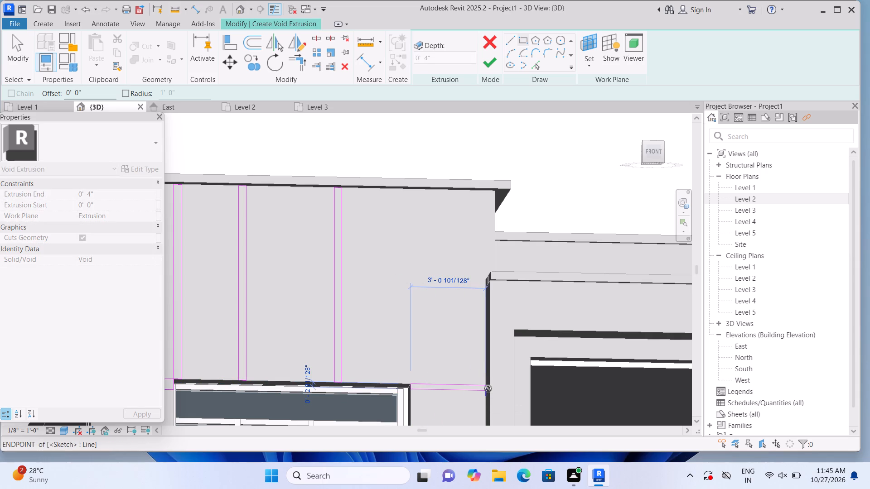
scroll(488, 388, "up", 5)
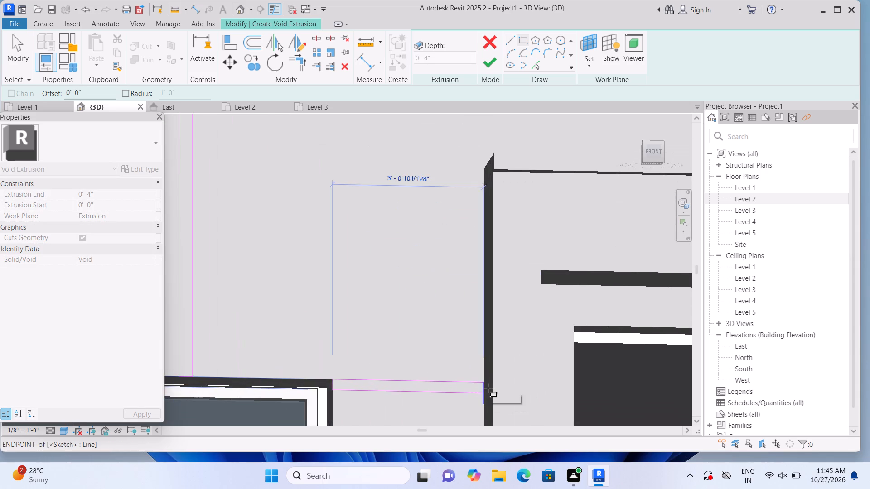
scroll(488, 388, "up", 2)
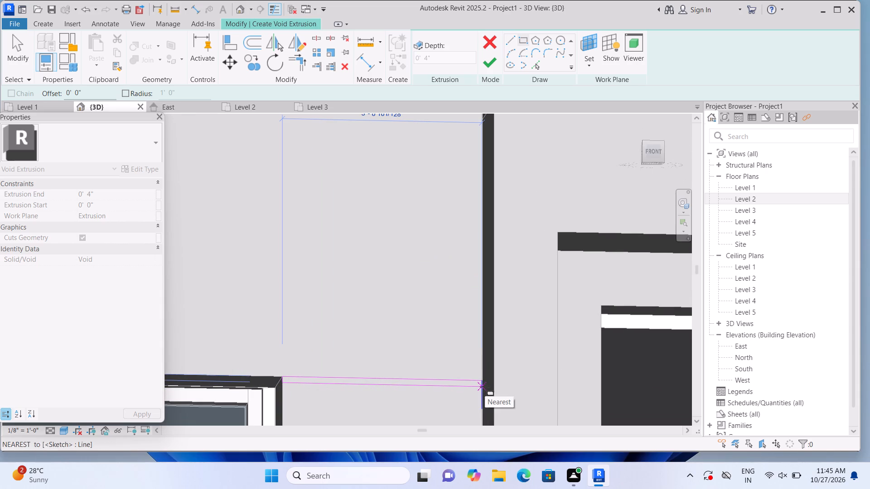
double_click(485, 387)
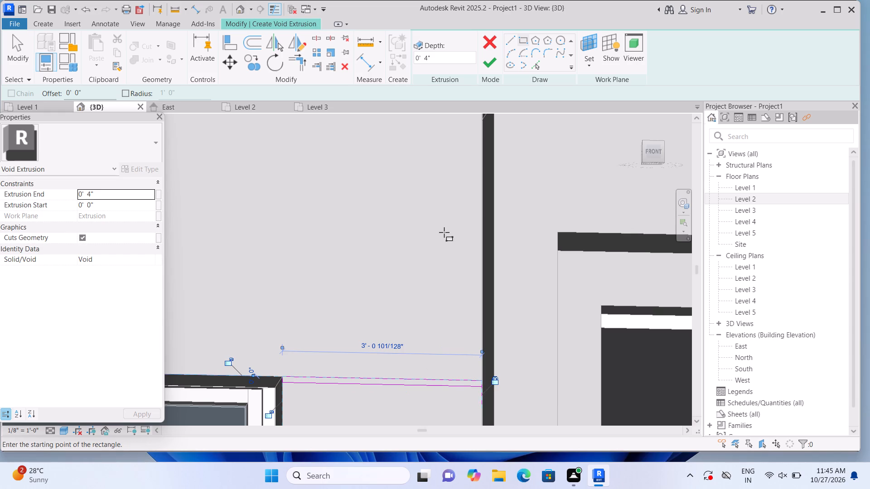
scroll(435, 273, "down", 5)
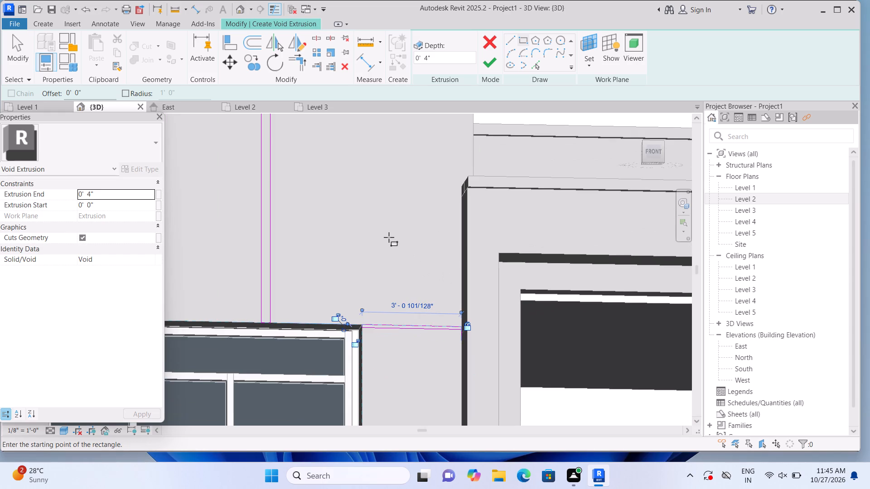
key("Escape")
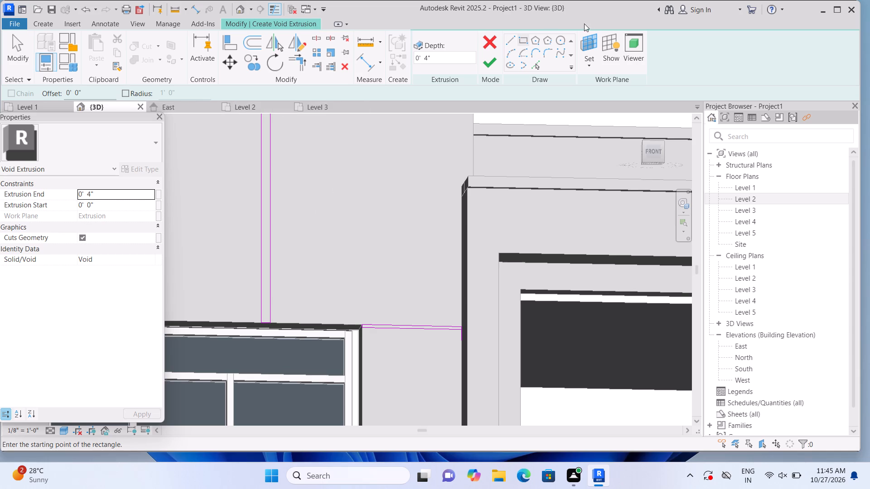
Sketch a vertical rectangle about 1 1/2" wide and 8'-0 1/2" tall from the upper window's top-right corner to the coping's underside.
left_click(523, 40)
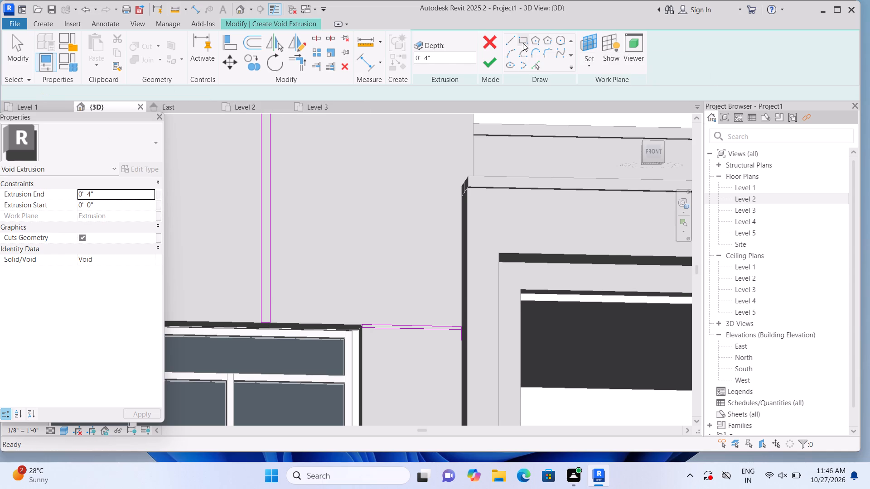
scroll(387, 292, "down", 1)
middle_click(379, 248)
middle_click_drag(403, 263, 447, 286)
scroll(437, 282, "down", 2)
scroll(442, 297, "up", 1)
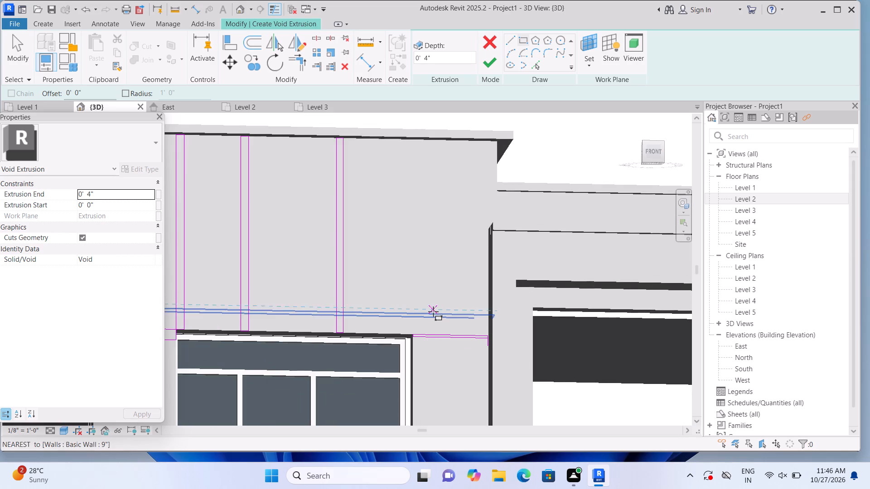
scroll(433, 312, "up", 6)
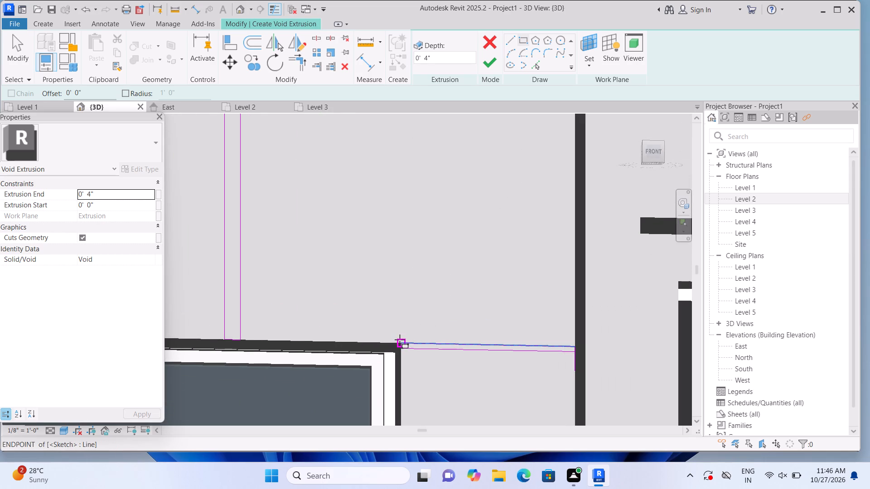
left_click(400, 340)
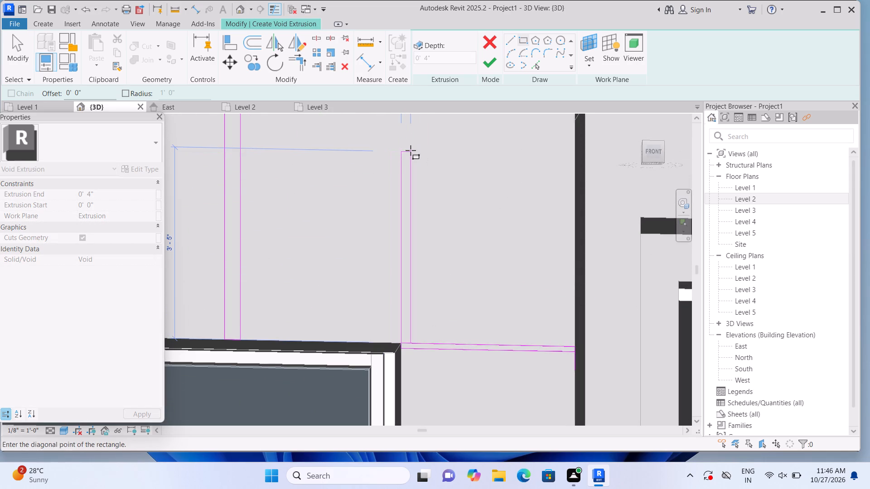
middle_click_drag(404, 135, 438, 295)
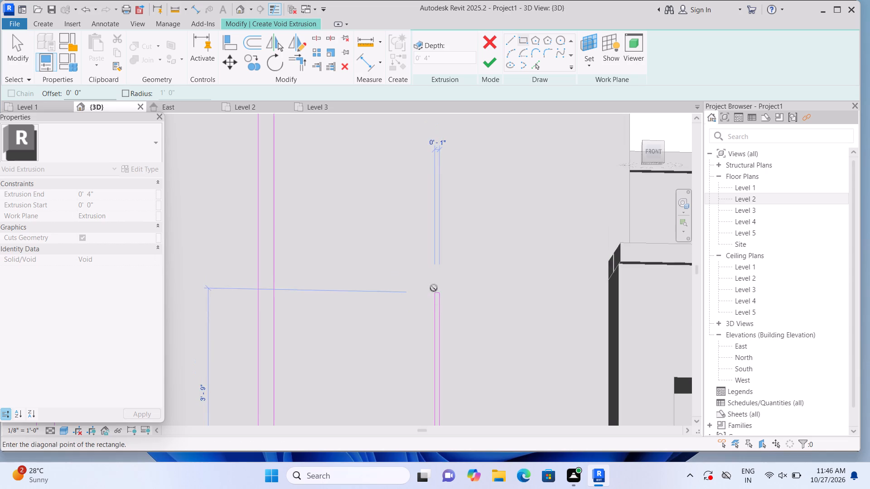
scroll(437, 258, "down", 2)
middle_click_drag(445, 221, 447, 308)
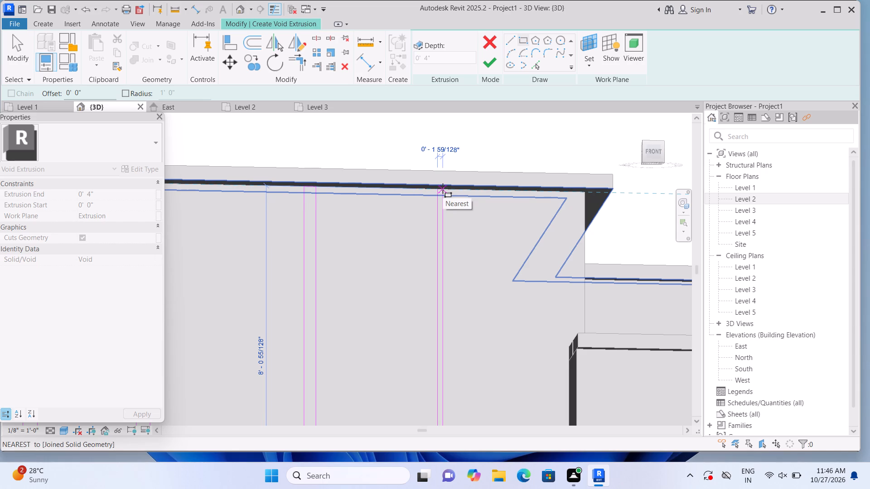
scroll(443, 188, "up", 1)
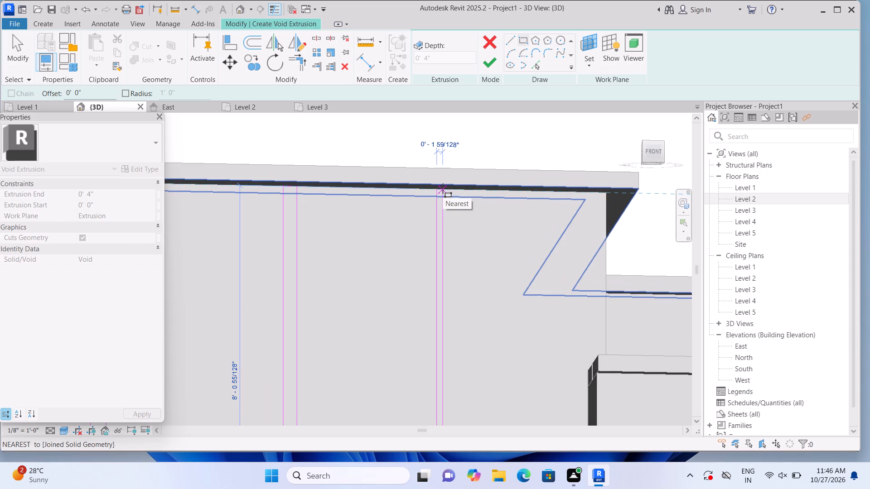
left_click(443, 188)
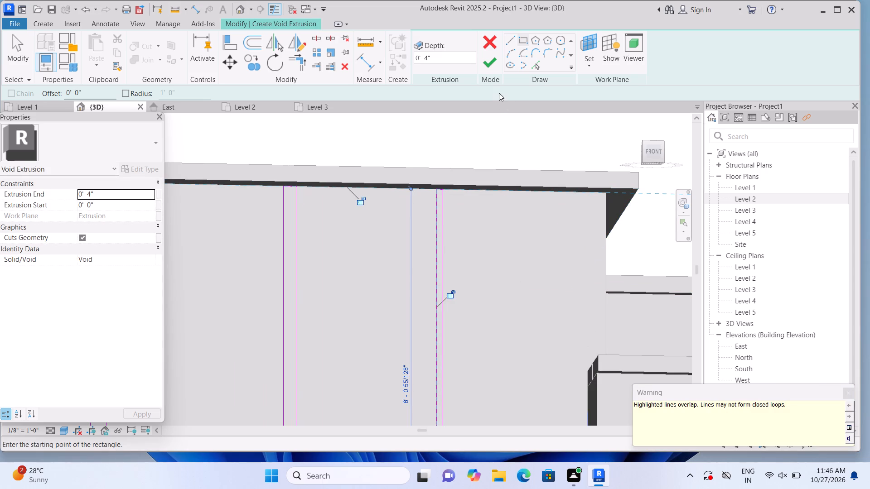
scroll(520, 150, "down", 7)
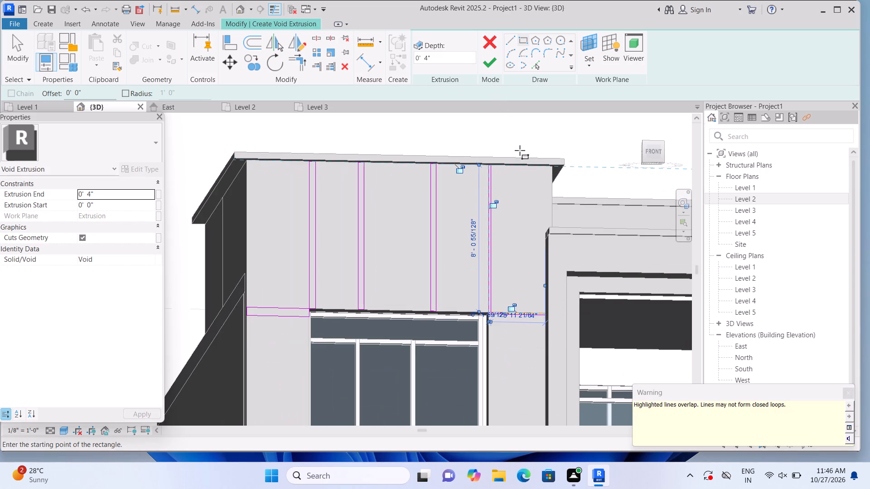
scroll(520, 150, "up", 1)
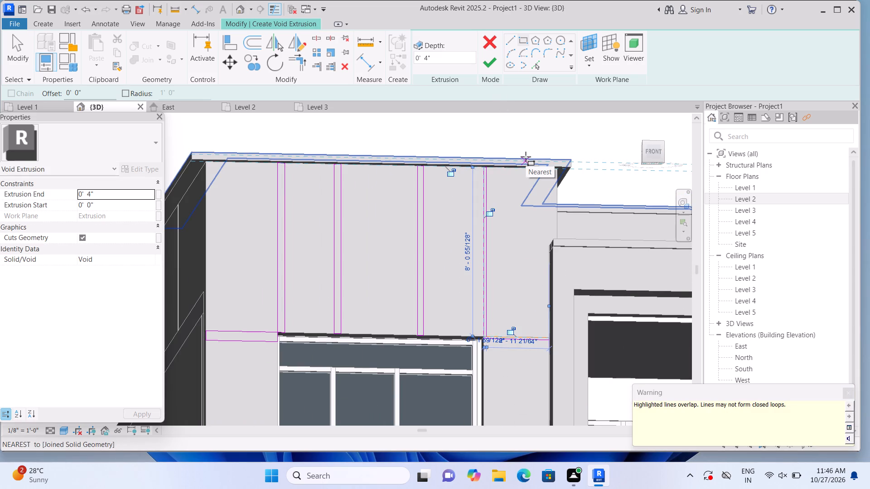
scroll(522, 144, "up", 2)
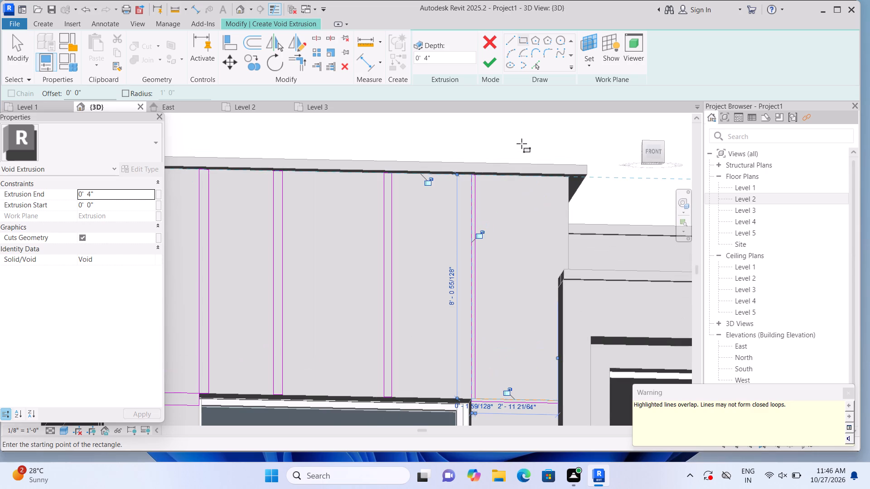
scroll(522, 144, "down", 2)
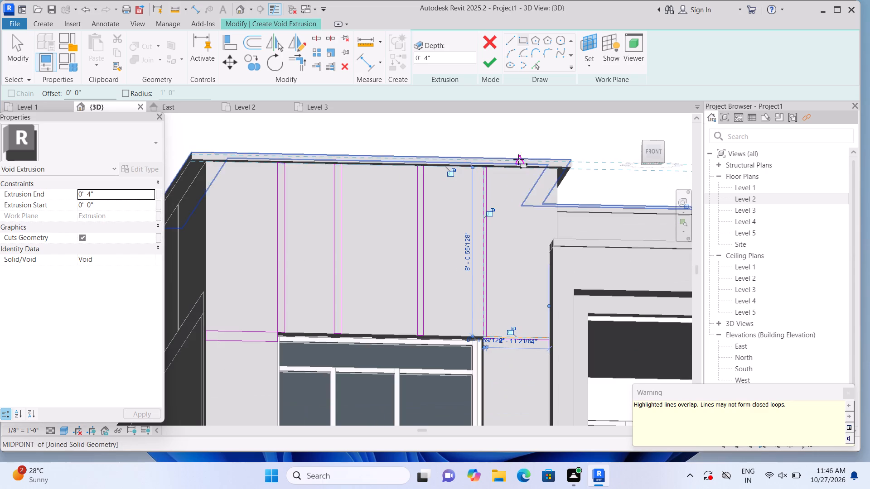
key("Escape")
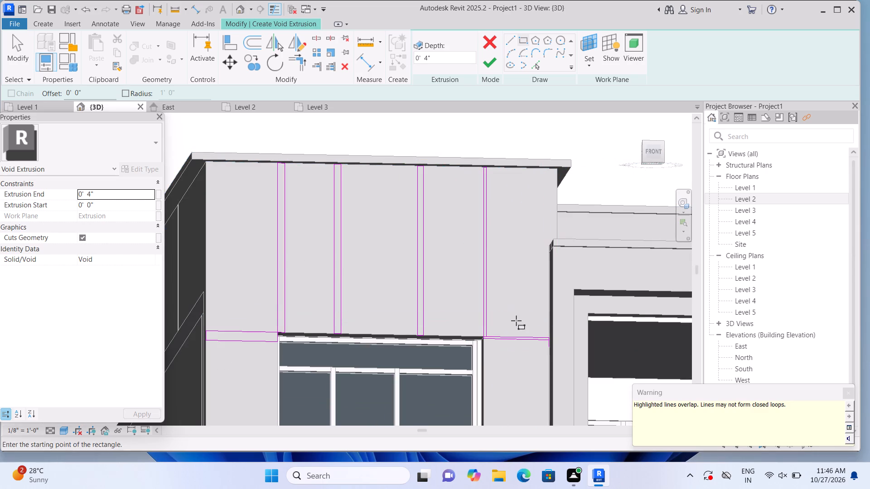
key("Escape")
Select the leftover short vertical line of the deleted rectangle at the terrace frame's edge.
scroll(491, 369, "up", 3)
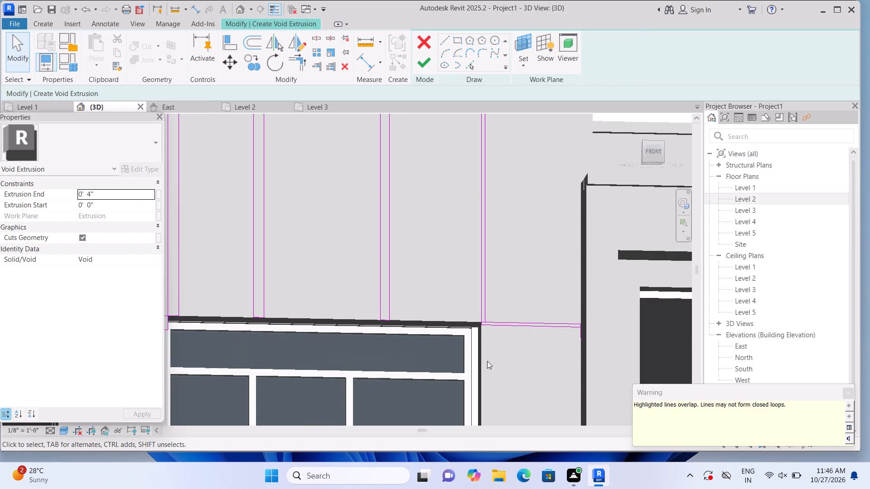
scroll(487, 360, "up", 1)
middle_click_drag(480, 359, 372, 358)
scroll(372, 358, "up", 1)
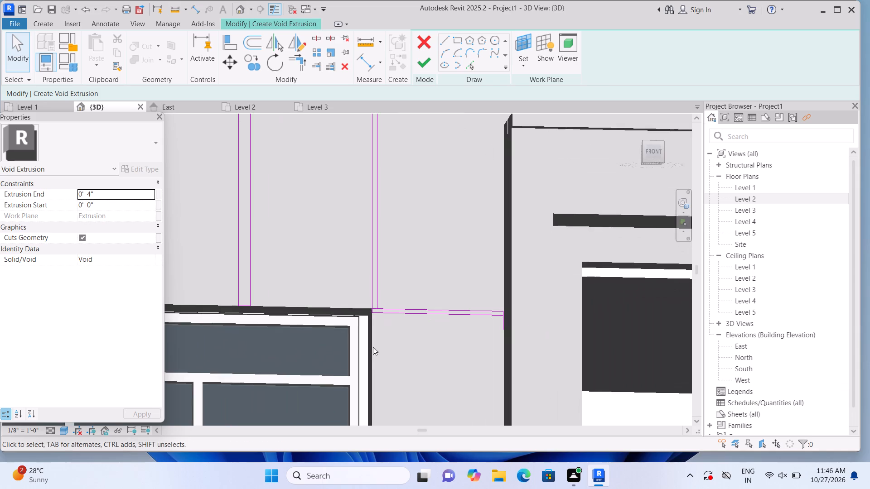
scroll(387, 322, "up", 2)
middle_click_drag(384, 327, 350, 360)
scroll(350, 360, "up", 1)
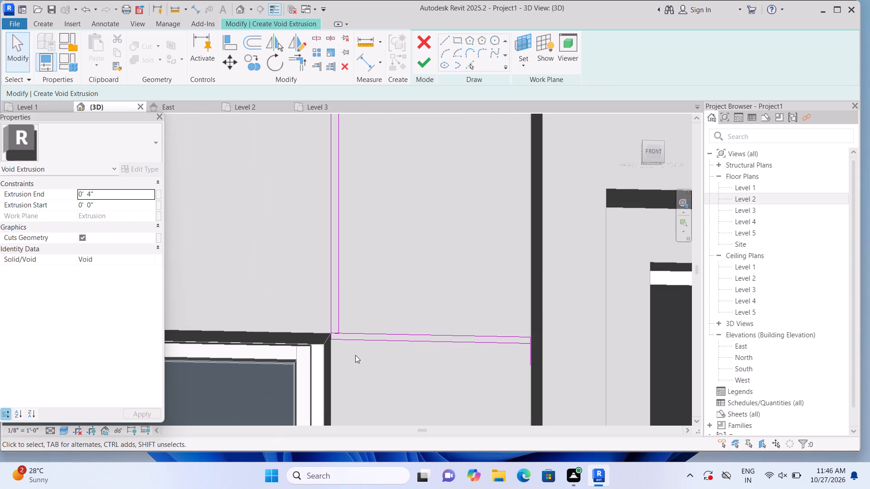
middle_click_drag(375, 376, 358, 375)
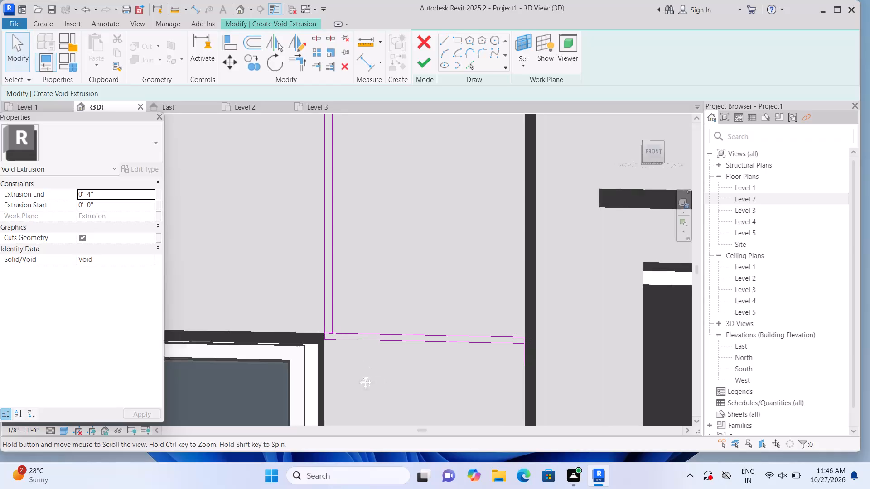
middle_click_drag(358, 375, 320, 360)
scroll(320, 360, "up", 1)
middle_click_drag(319, 359, 288, 370)
scroll(437, 376, "up", 2)
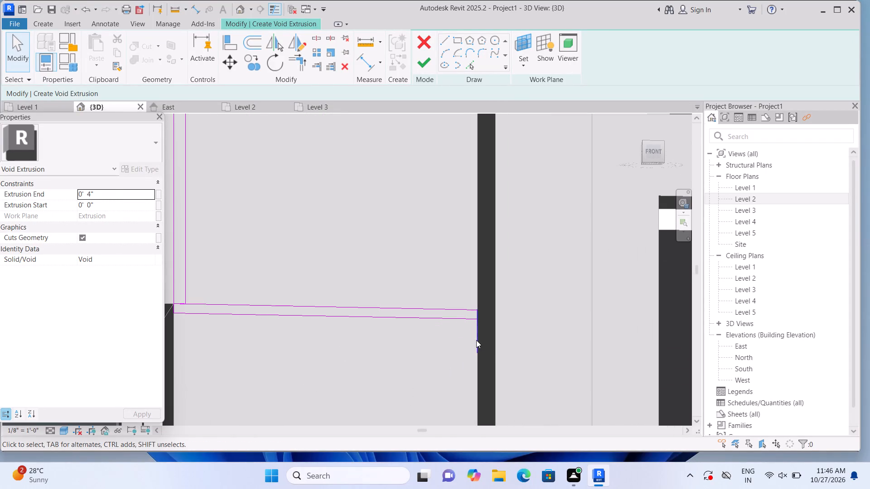
left_click(477, 340)
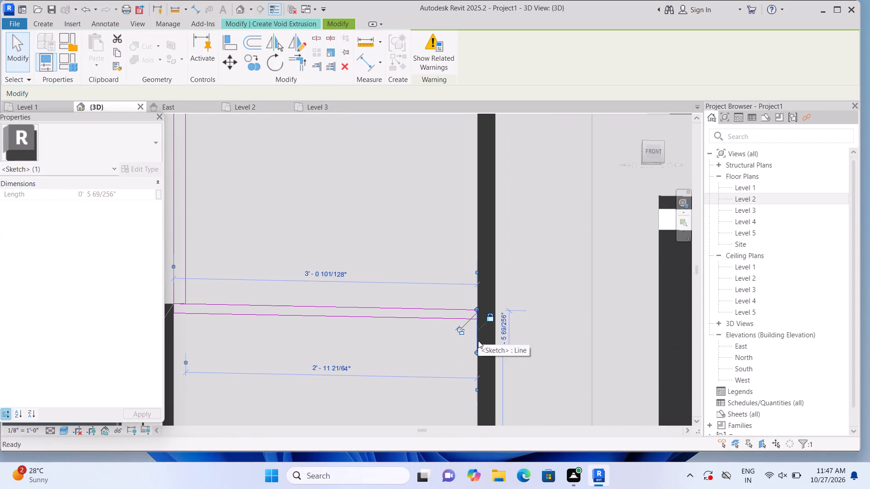
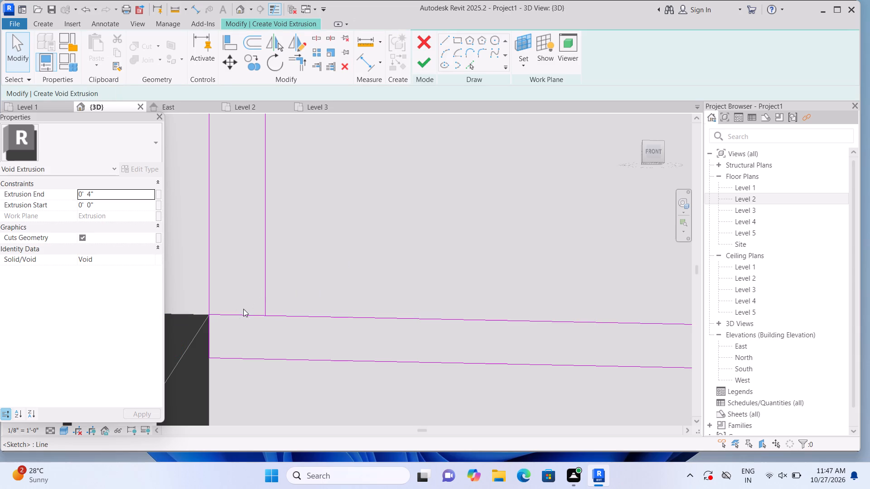
Select the top line of the thin horizontal sketch rectangle where it meets the base of the vertical rectangle.
left_click(237, 313)
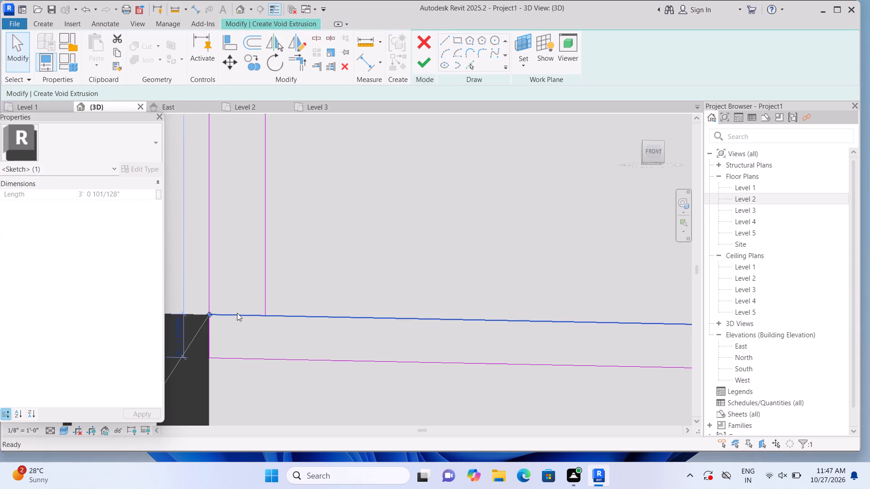
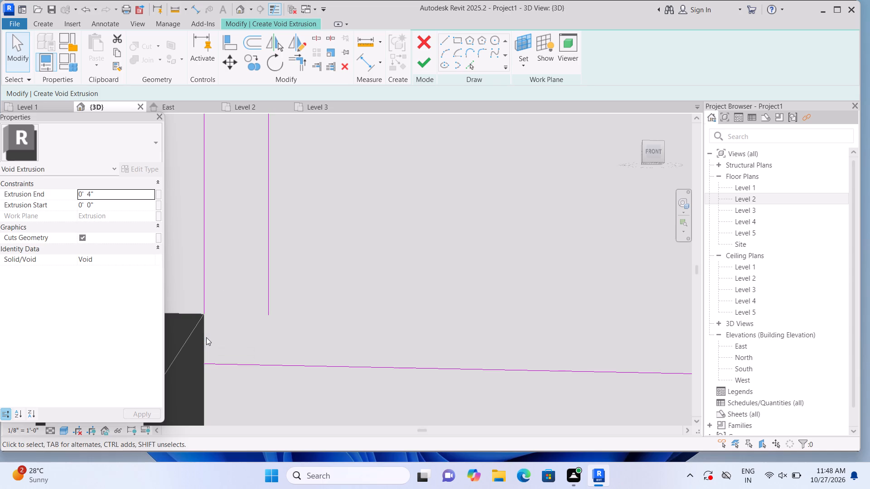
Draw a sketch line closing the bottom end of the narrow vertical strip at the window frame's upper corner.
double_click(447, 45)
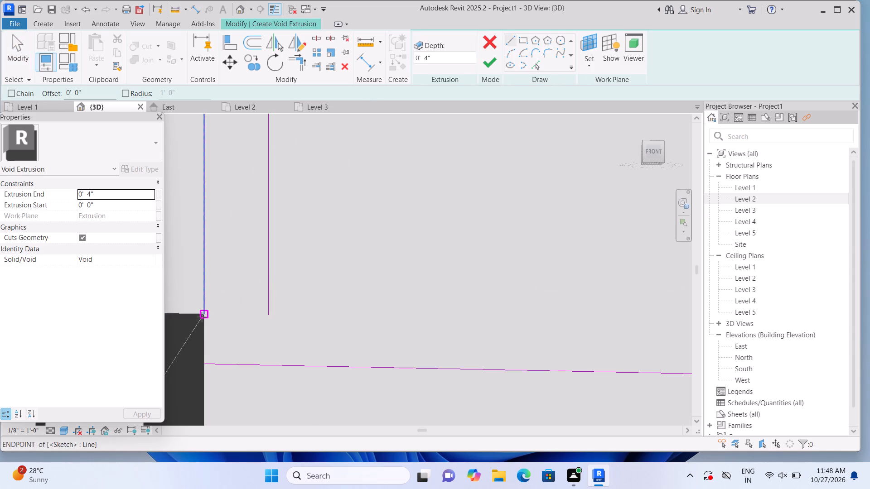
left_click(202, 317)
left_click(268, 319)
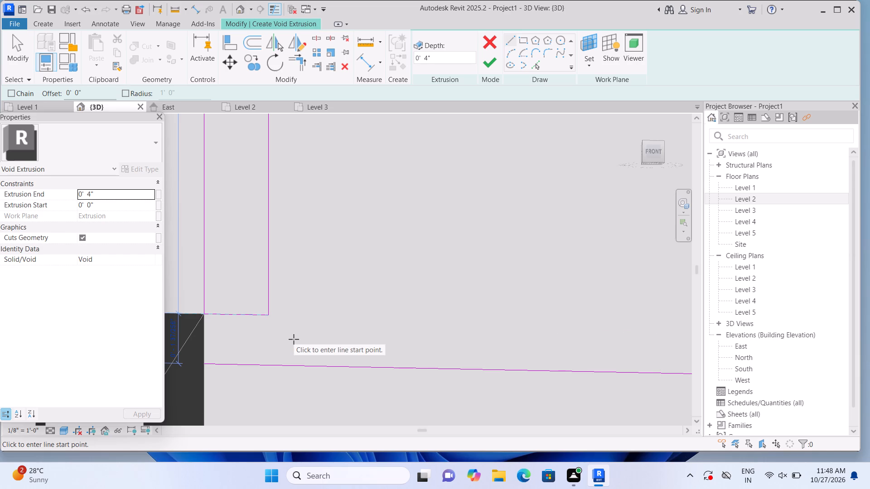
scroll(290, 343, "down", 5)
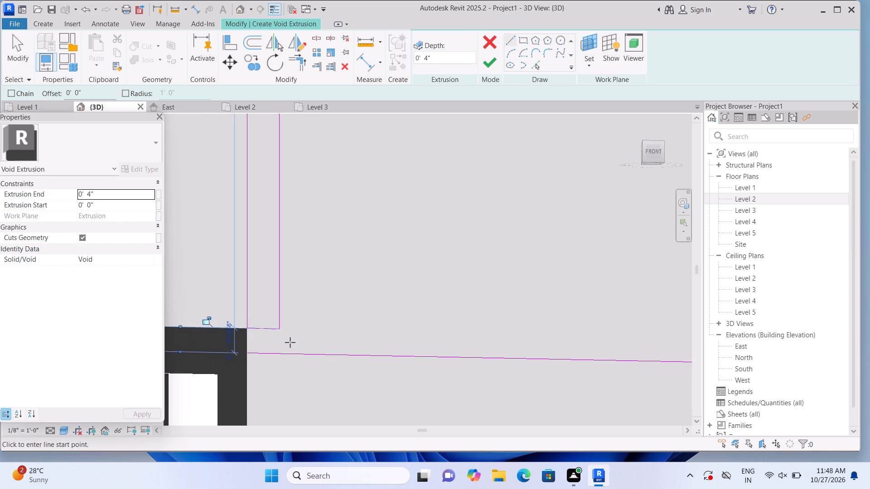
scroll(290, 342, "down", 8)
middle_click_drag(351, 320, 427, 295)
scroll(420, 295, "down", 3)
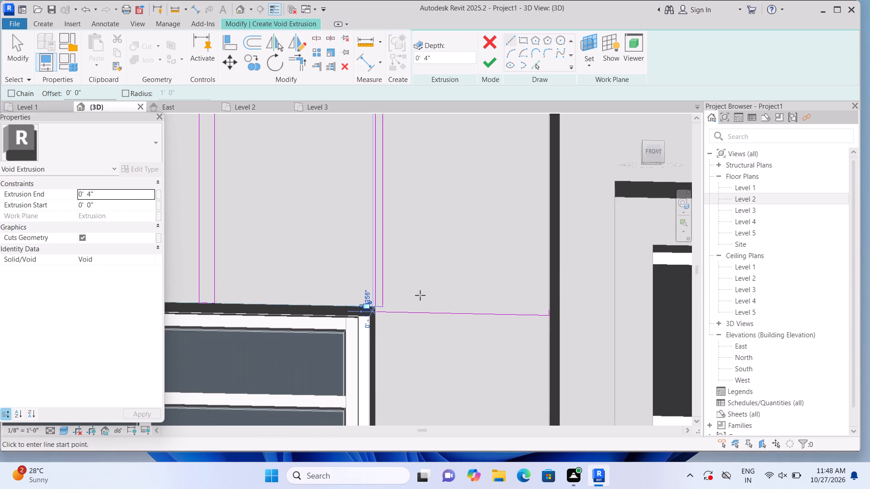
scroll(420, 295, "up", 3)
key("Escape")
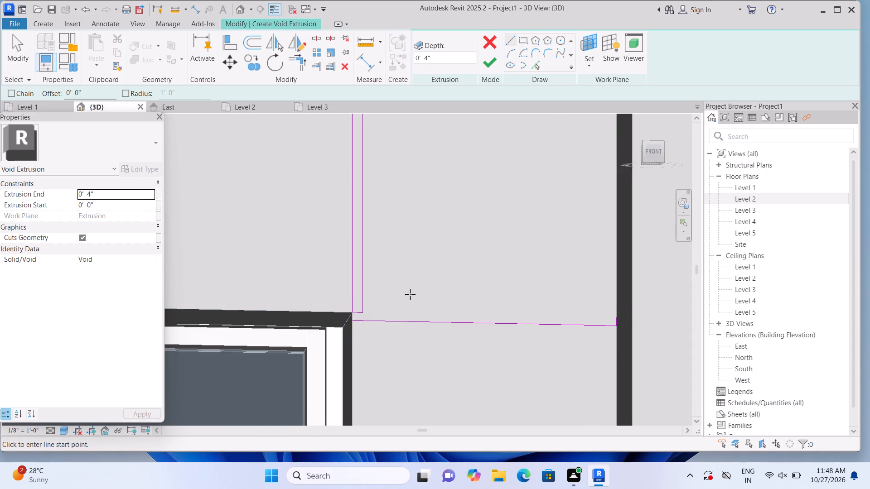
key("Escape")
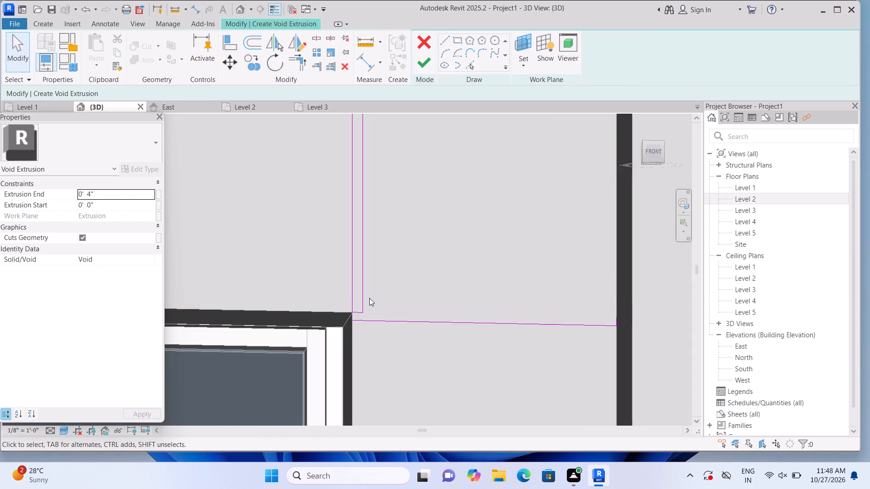
Delete the two vertical lines and the short bottom line of the narrow strip sketch above the window frame's corner.
left_click(364, 297)
key("Delete")
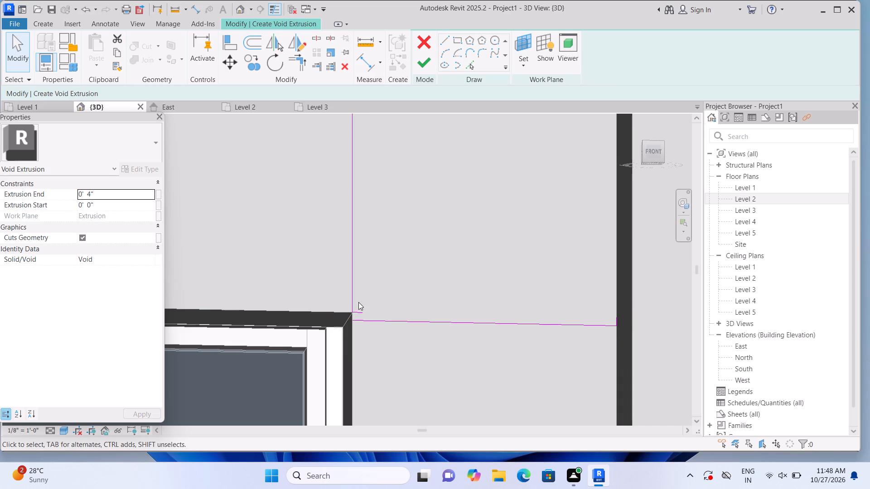
left_click(358, 308)
key("Delete")
left_click(354, 297)
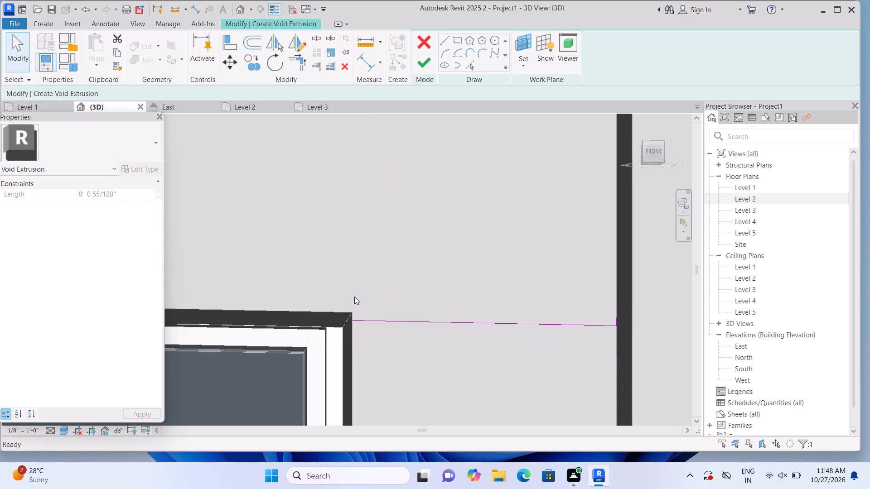
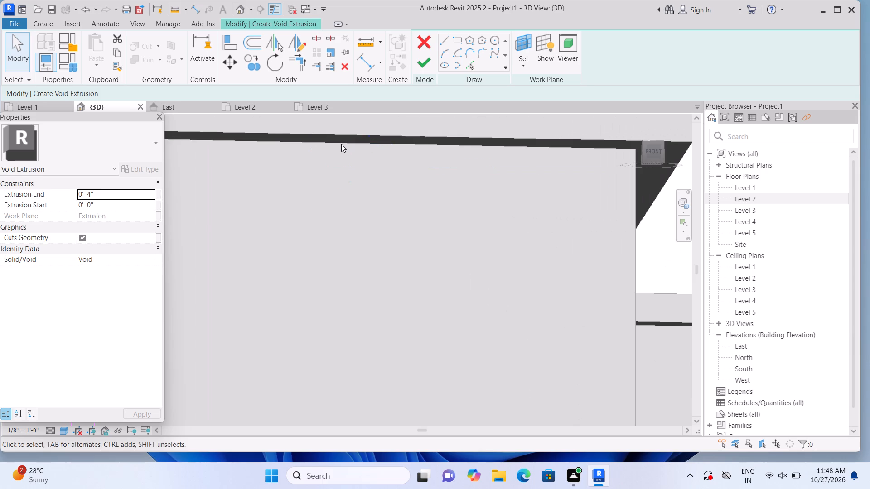
Delete the leftover horizontal sketch line between the window frame's upper corner and the tall block's edge.
scroll(341, 144, "down", 5)
middle_click_drag(347, 193, 367, 154)
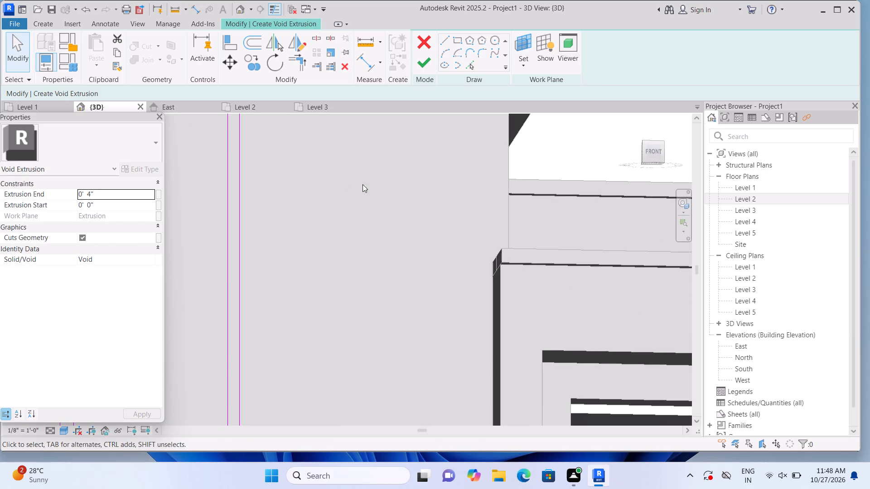
scroll(357, 204, "down", 3)
middle_click_drag(355, 231, 352, 178)
scroll(371, 288, "up", 1)
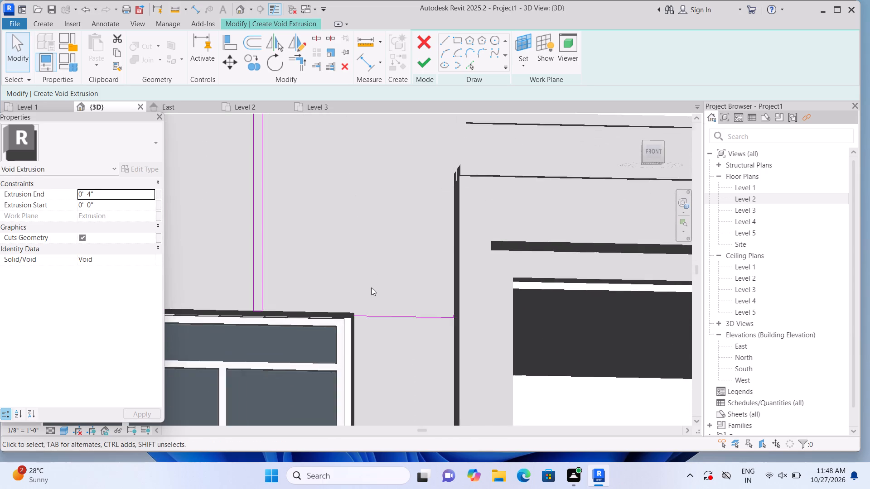
scroll(371, 288, "up", 1)
left_click(370, 325)
key("Delete")
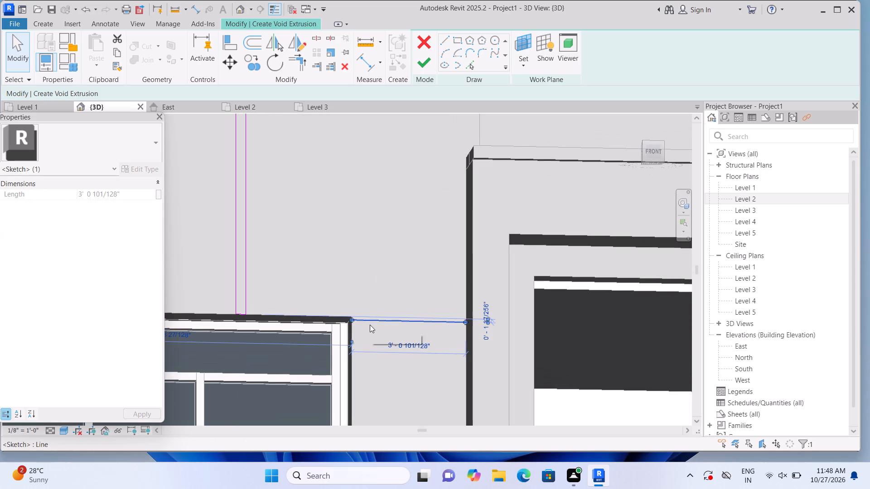
Sketch a narrow vertical rectangle about 8' high from the window frame's upper corner to the underside of the roof coping.
scroll(362, 282, "down", 3)
middle_click_drag(368, 267, 368, 285)
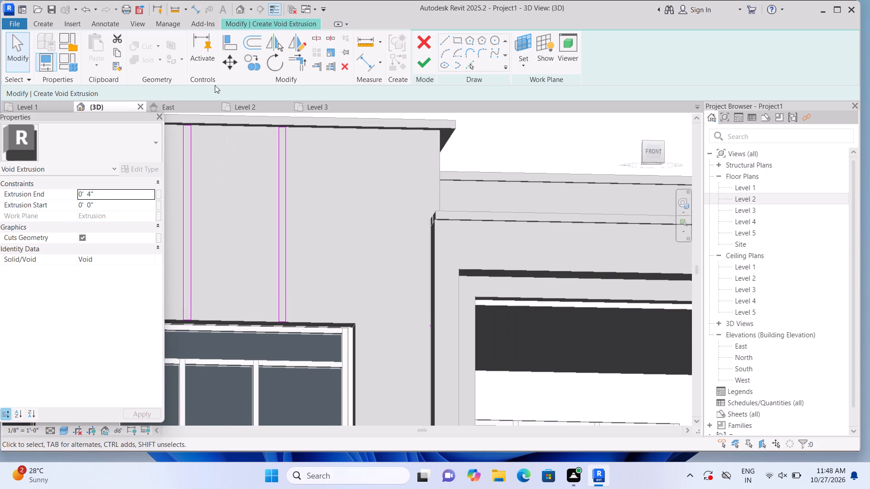
left_click(452, 39)
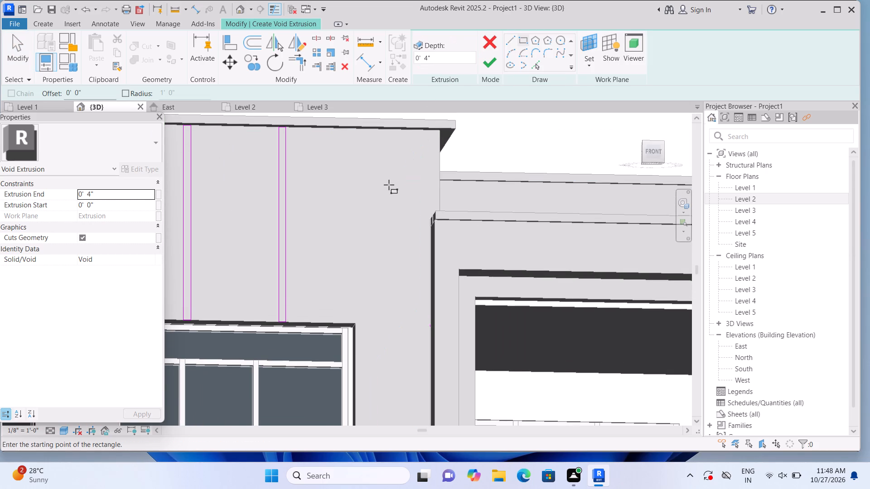
left_click(354, 321)
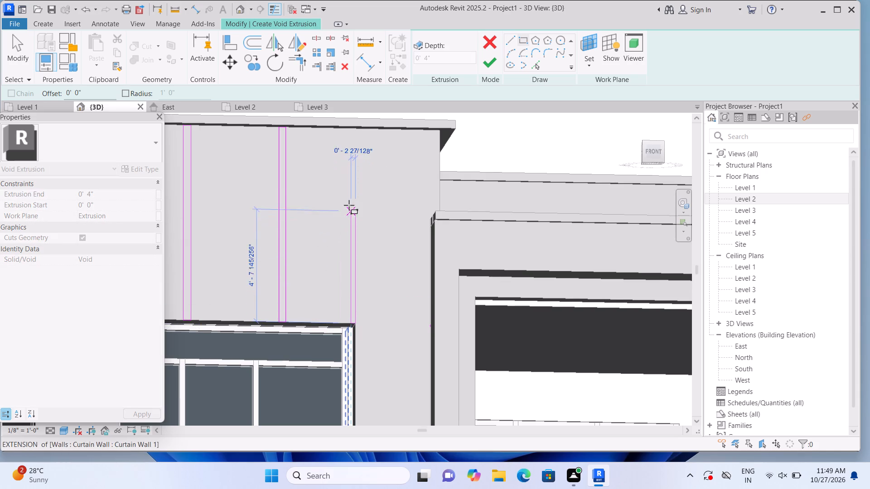
left_click(349, 129)
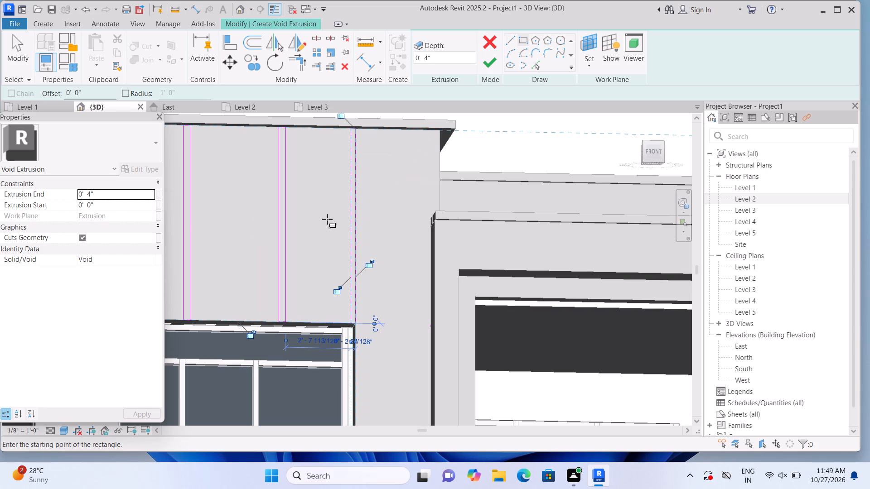
key("Escape")
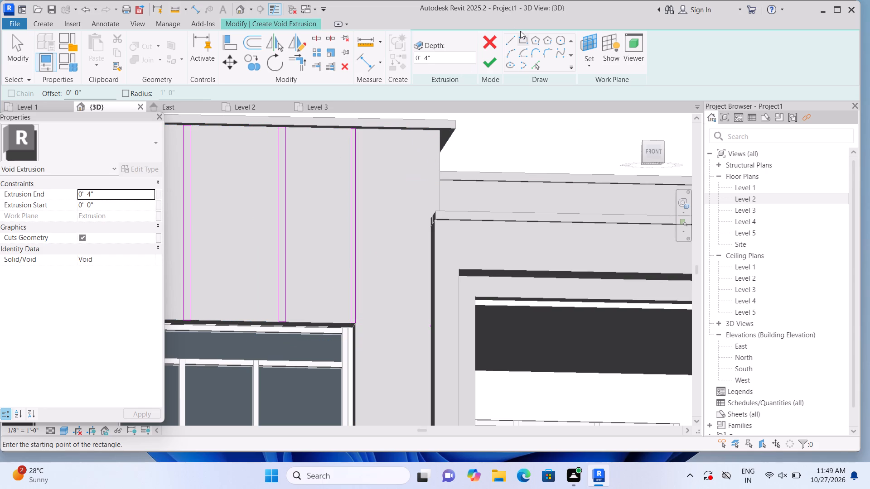
Sketch a horizontal rectangle about 3'-1" long from the window frame's upper corner to the tall block's edge.
left_click(523, 38)
middle_click_drag(389, 365, 357, 331)
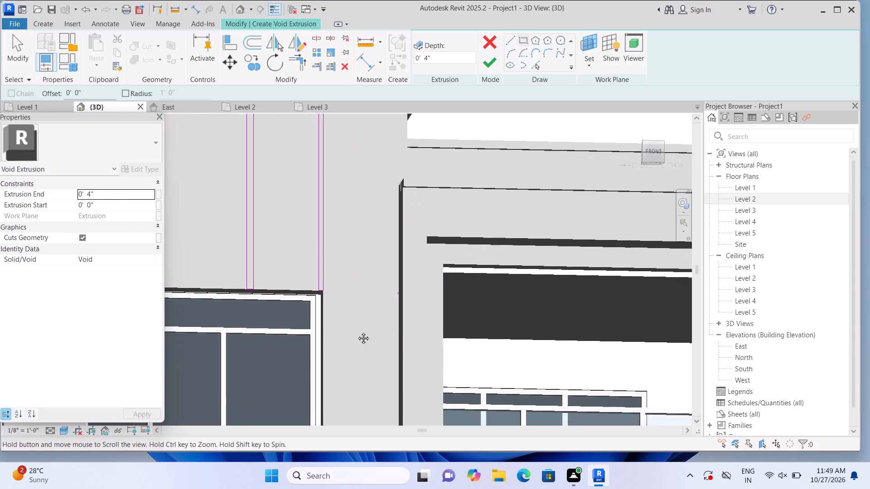
middle_click_drag(357, 331, 349, 325)
scroll(348, 323, "up", 5)
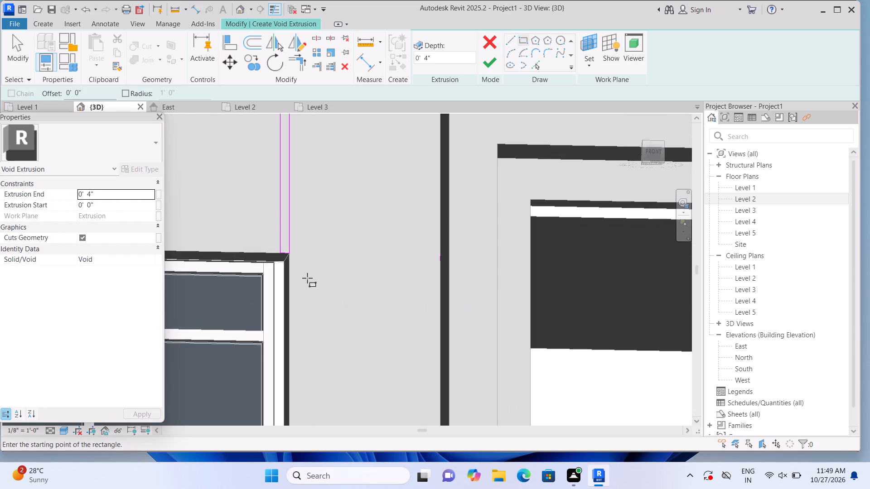
scroll(307, 278, "up", 6)
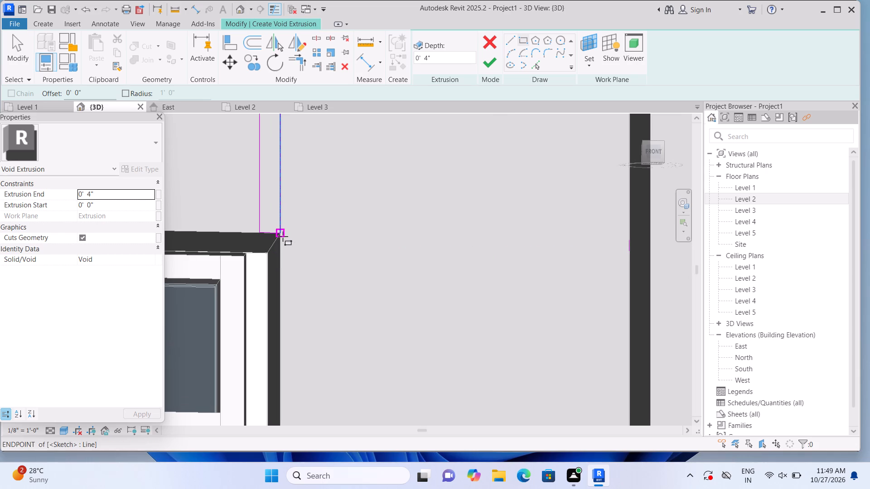
left_click(278, 235)
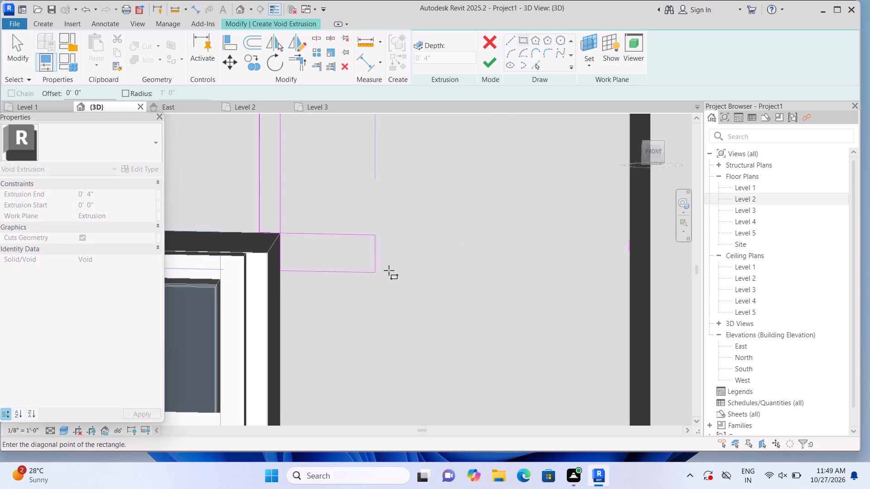
scroll(595, 263, "down", 7)
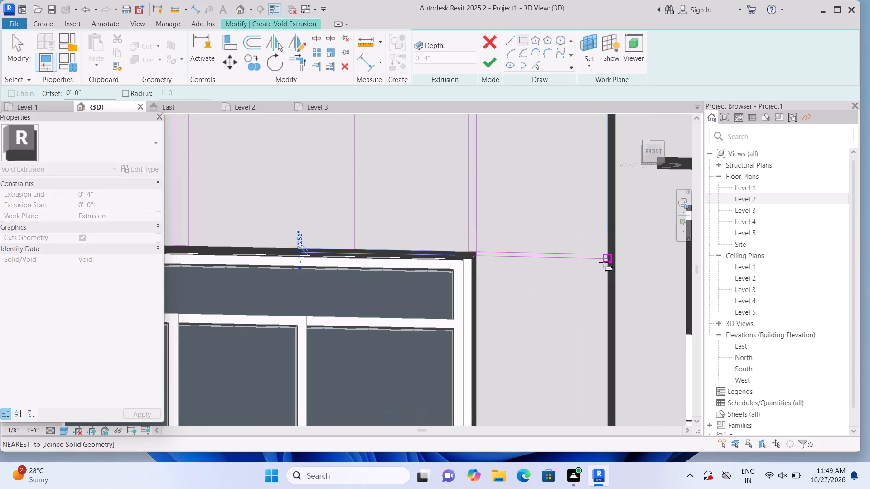
scroll(604, 264, "down", 4)
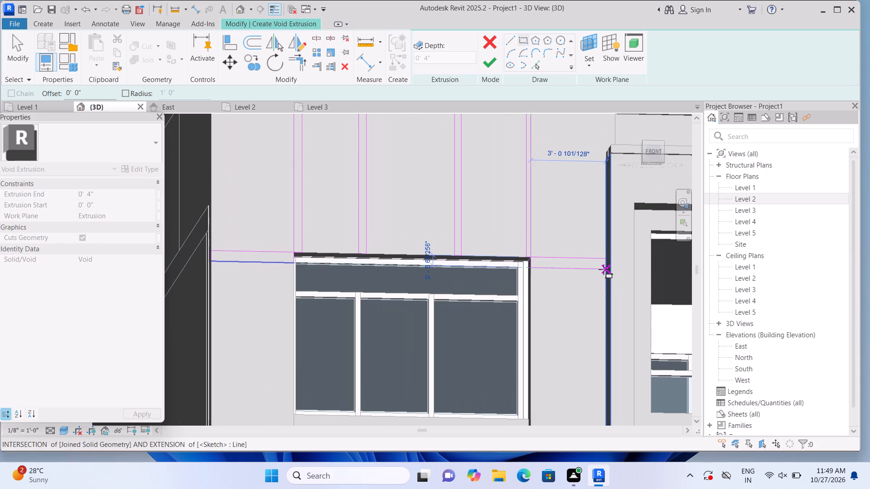
left_click(604, 269)
scroll(604, 271, "down", 2)
scroll(575, 305, "up", 3)
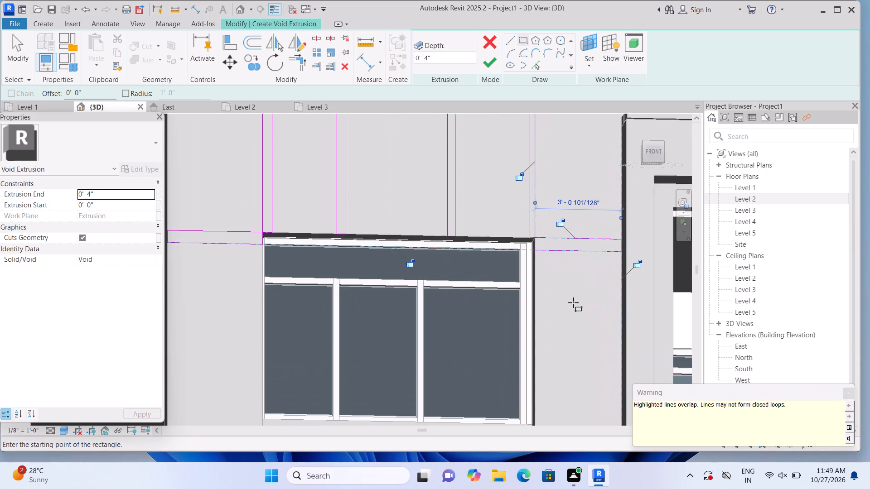
scroll(562, 282, "up", 2)
key("Escape")
Delete the horizontal rectangle's top line and its short vertical line along the window frame.
scroll(539, 246, "up", 2)
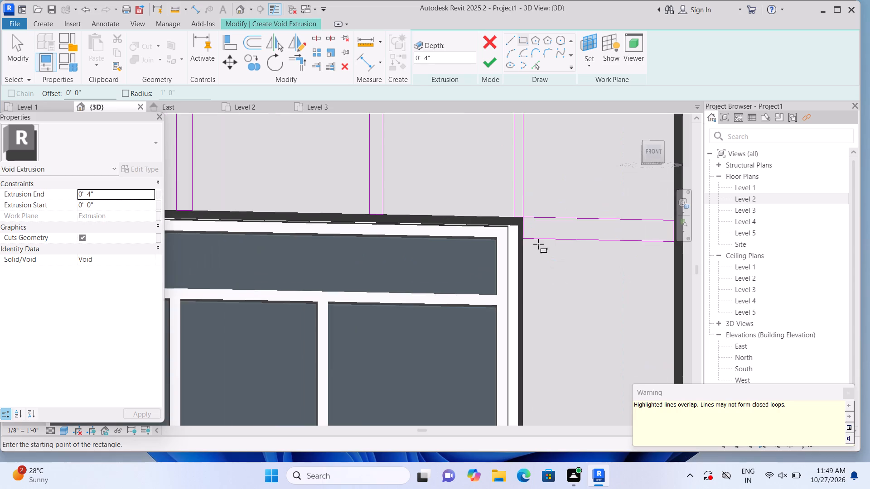
scroll(530, 230, "up", 12)
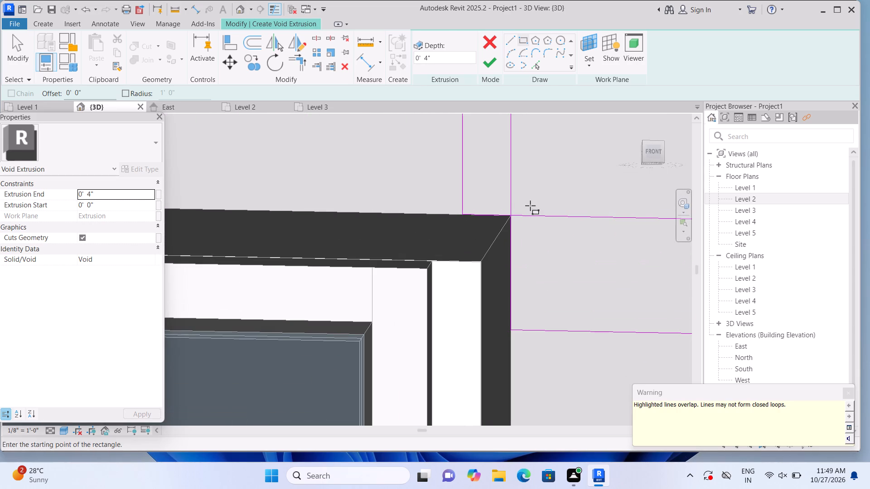
key("Escape")
left_click(536, 218)
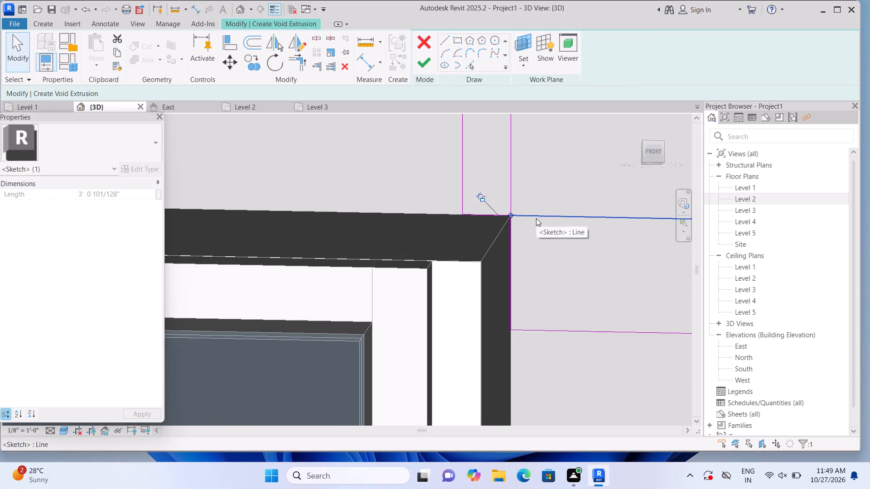
key("Delete")
left_click(514, 244)
key("Delete")
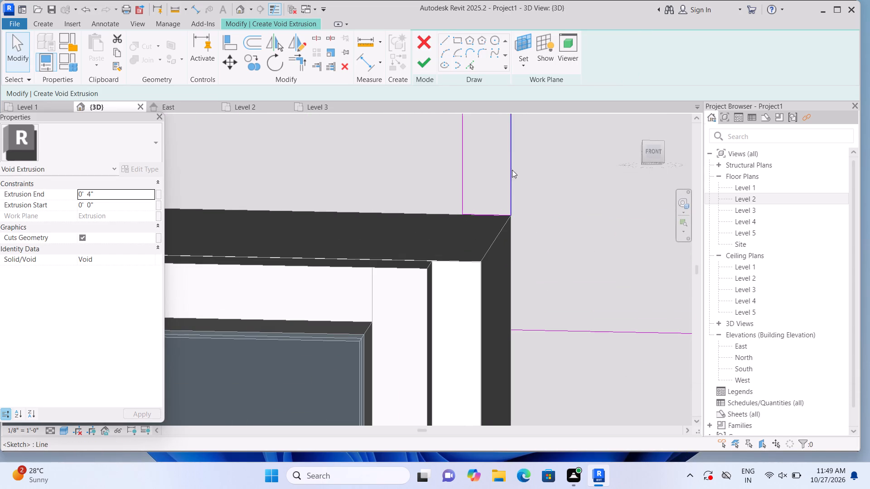
Draw a 4 3/4" vertical sketch line along the window frame, upward from the end of the strip's bottom line.
left_click(449, 36)
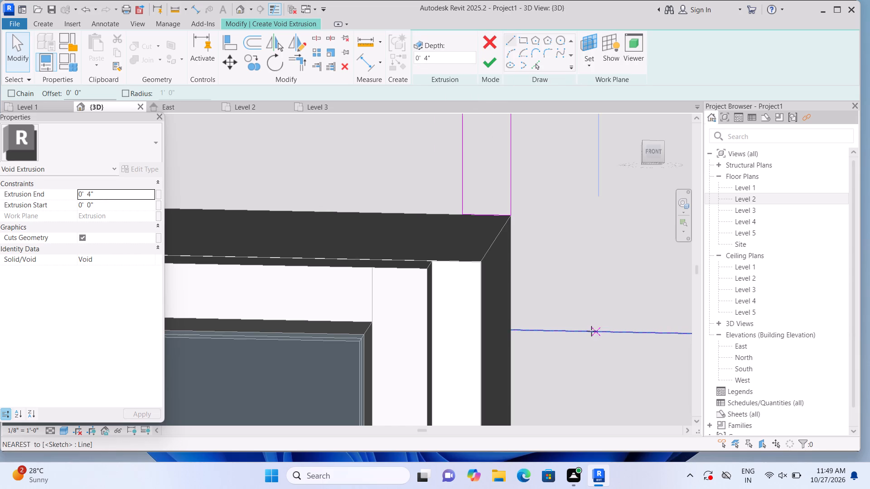
left_click(508, 328)
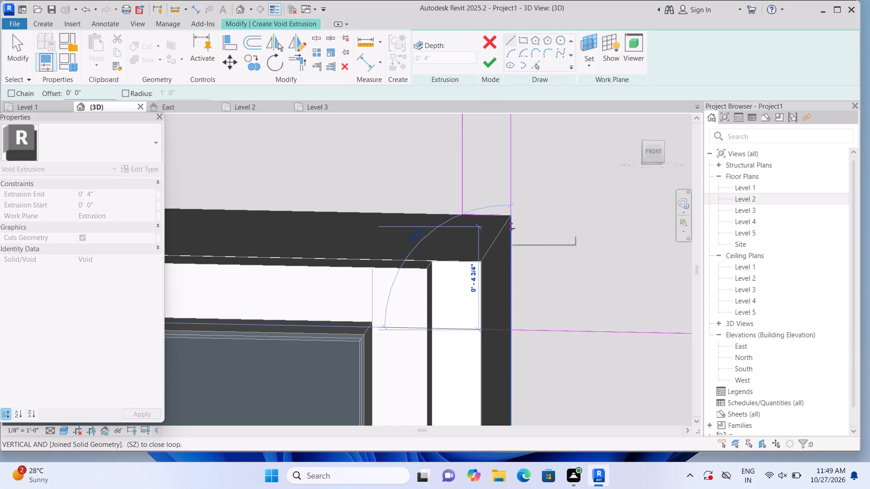
left_click(510, 228)
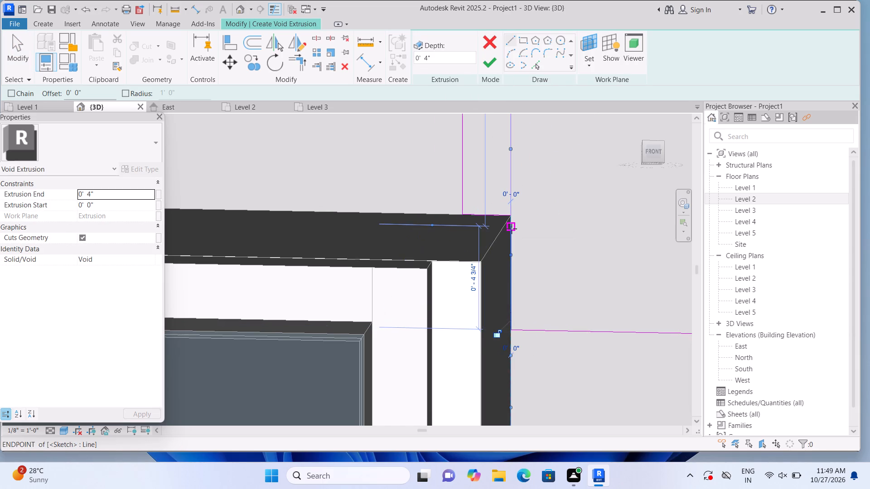
Draw the strip's horizontal top line, about 3'-1" long, from the short vertical line's upper end to the tall block's edge.
left_click(512, 229)
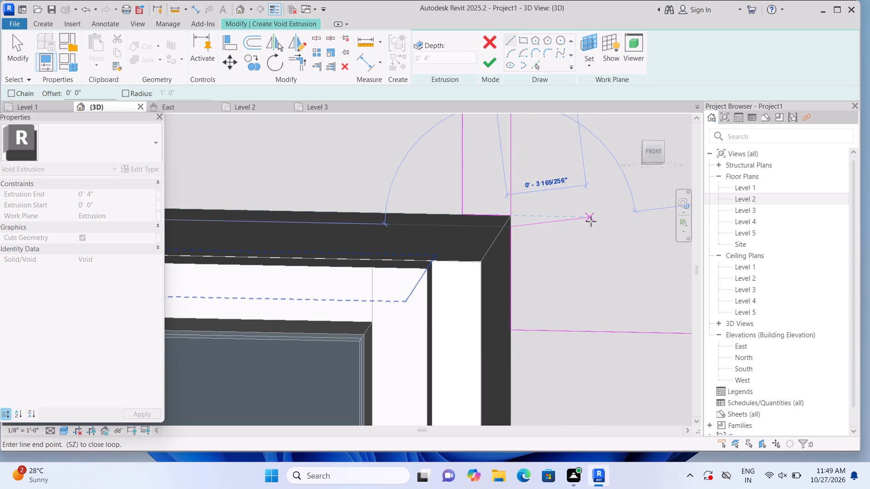
middle_click_drag(604, 225, 426, 236)
scroll(525, 236, "down", 1)
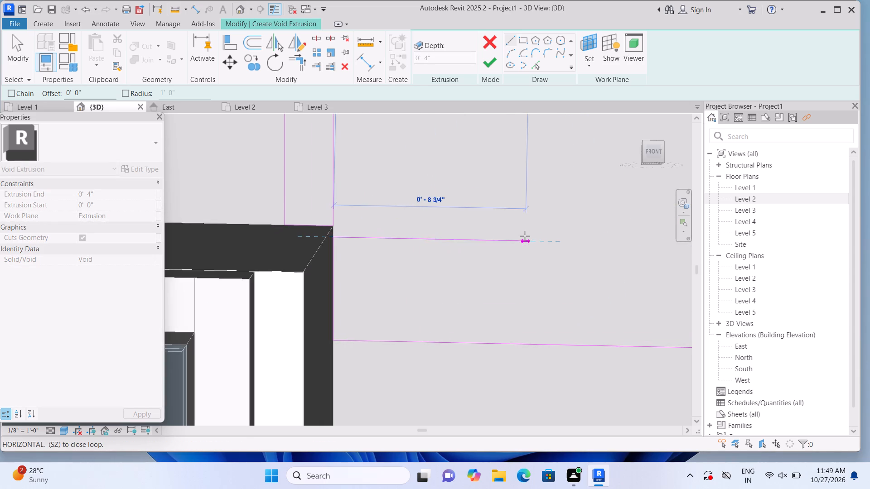
scroll(525, 236, "down", 4)
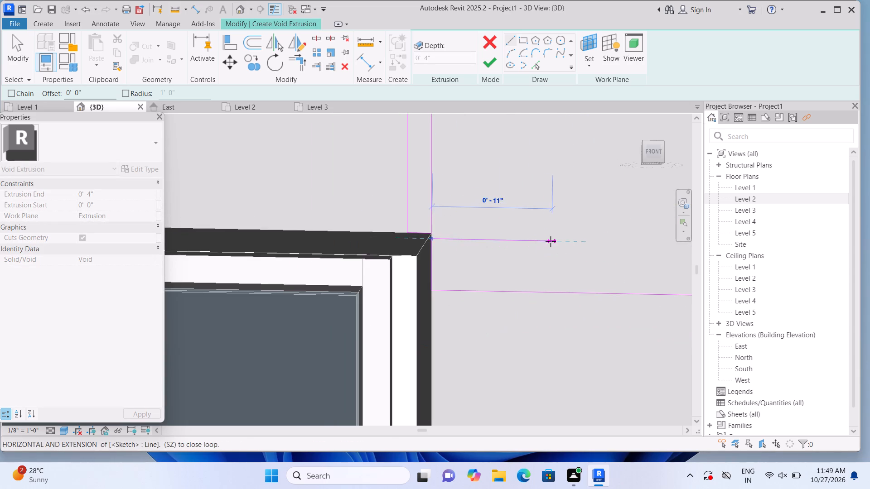
middle_click_drag(551, 241, 440, 242)
scroll(440, 242, "down", 8)
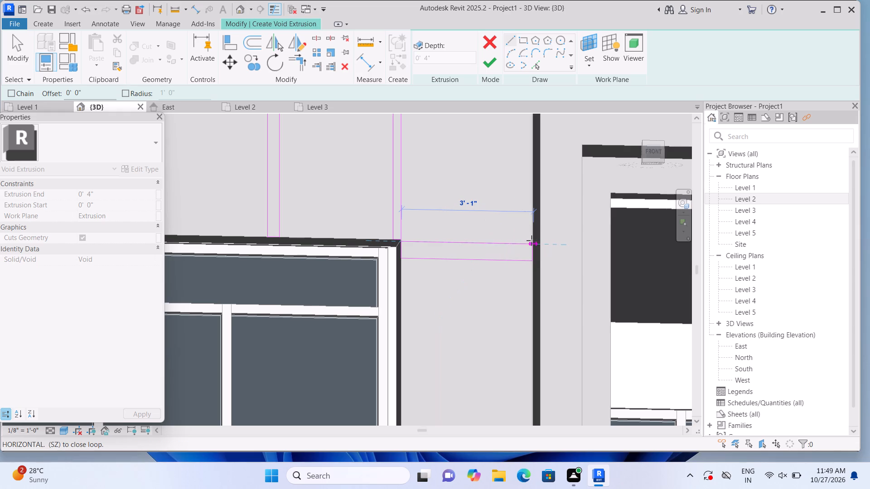
scroll(532, 243, "up", 6)
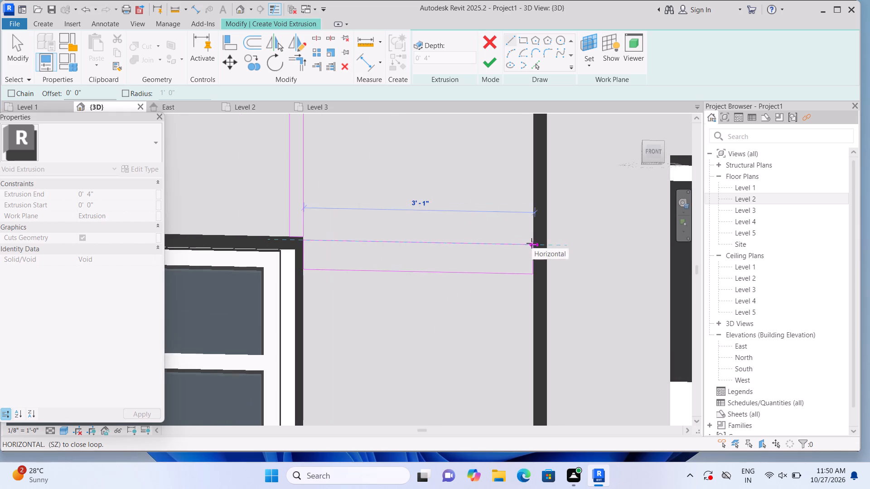
scroll(532, 243, "up", 6)
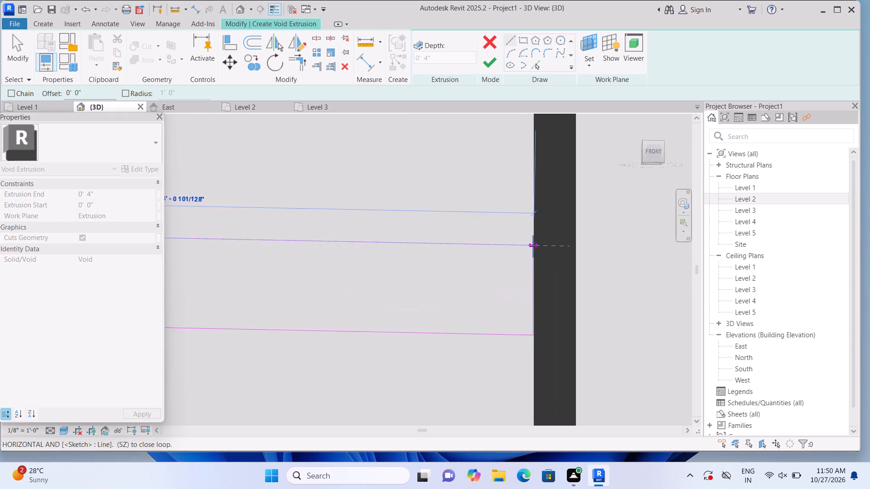
scroll(535, 246, "up", 9)
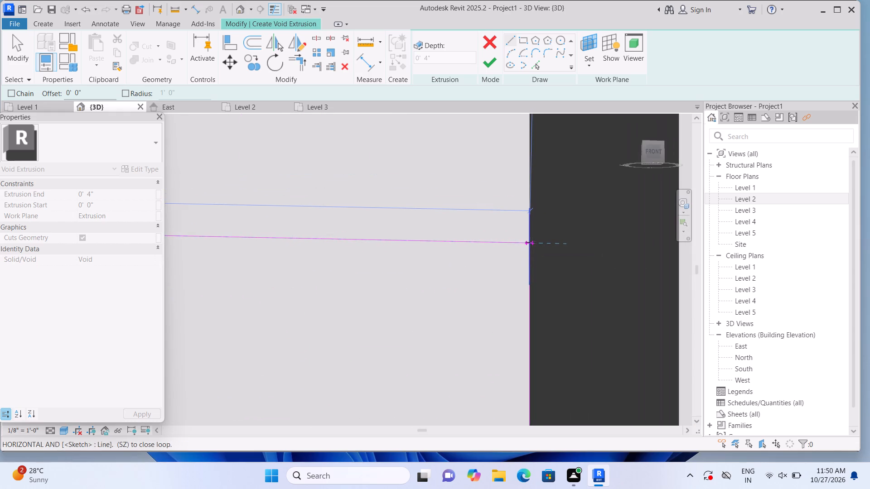
left_click(532, 242)
key("Escape")
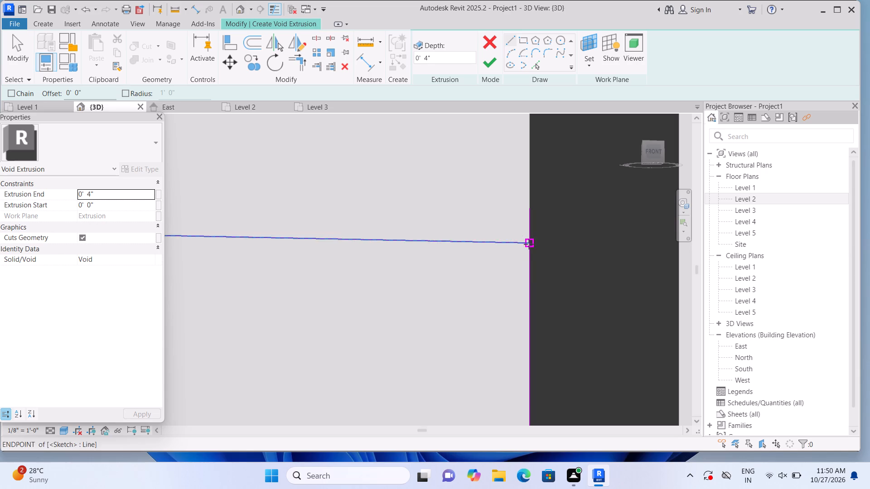
key("Escape")
Delete the overlapping vertical sketch lines at the horizontal strip's end on the tall block's edge.
scroll(527, 235, "up", 2)
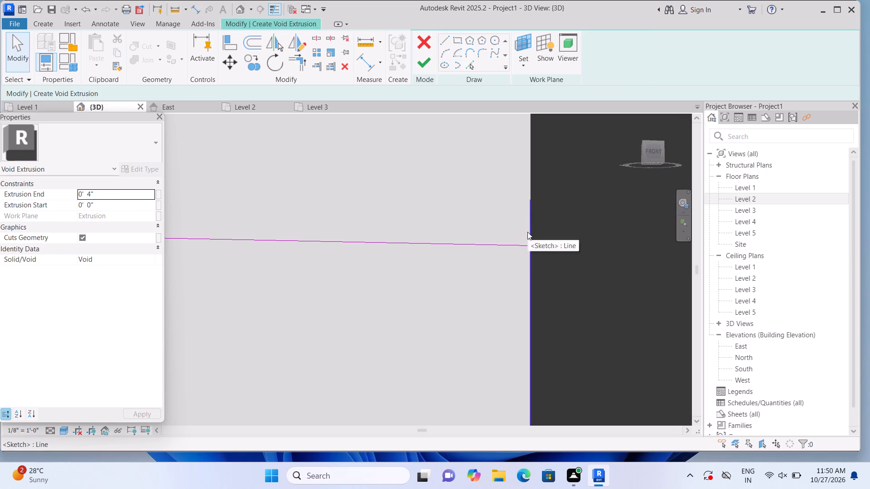
left_click(527, 232)
key("Delete")
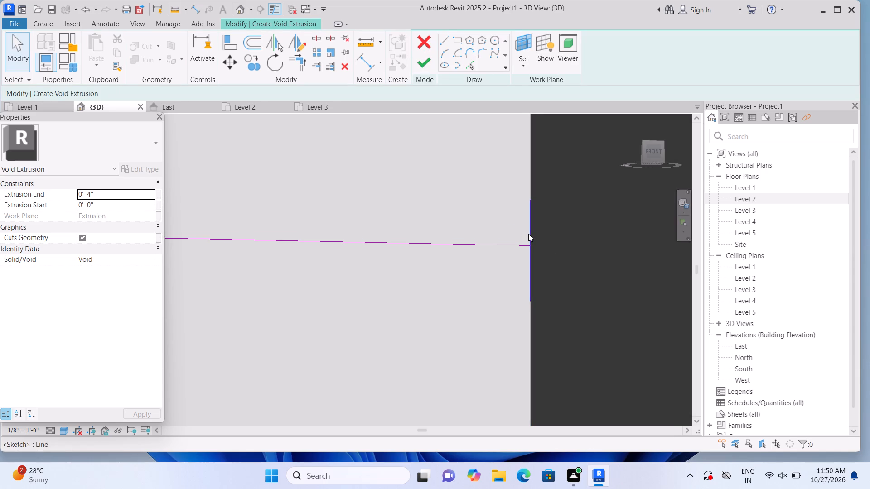
left_click(530, 231)
key("Delete")
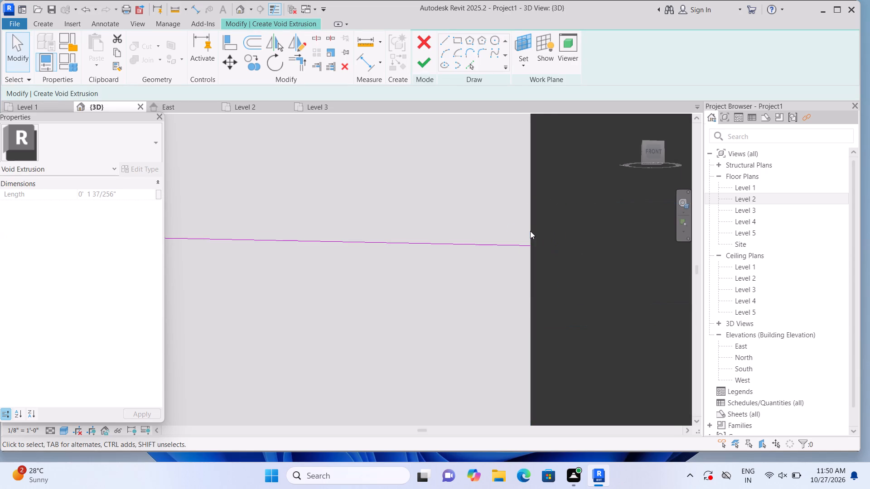
Draw a vertical sketch line on the tall block's edge, closing the horizontal strip between its top and bottom lines.
scroll(530, 231, "down", 10)
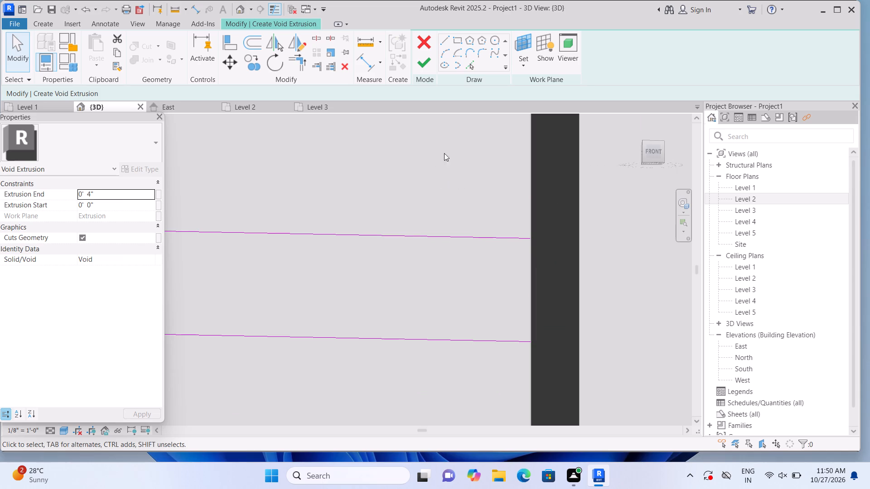
left_click(445, 34)
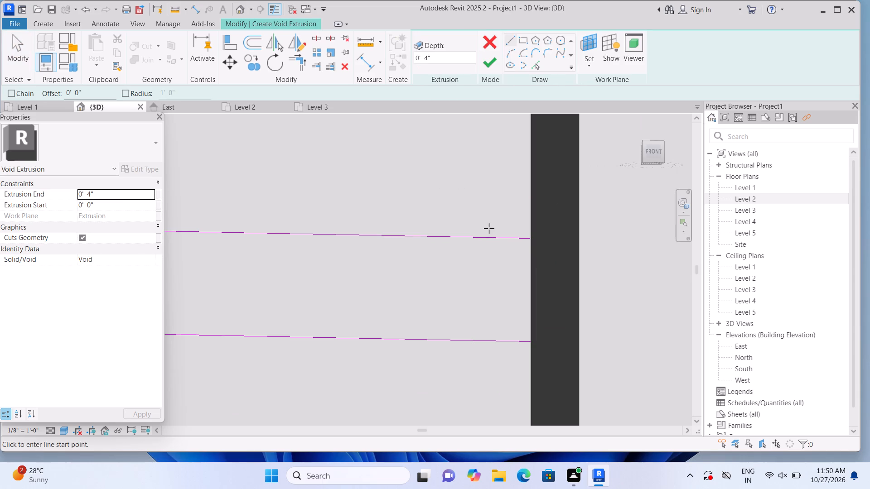
left_click(534, 238)
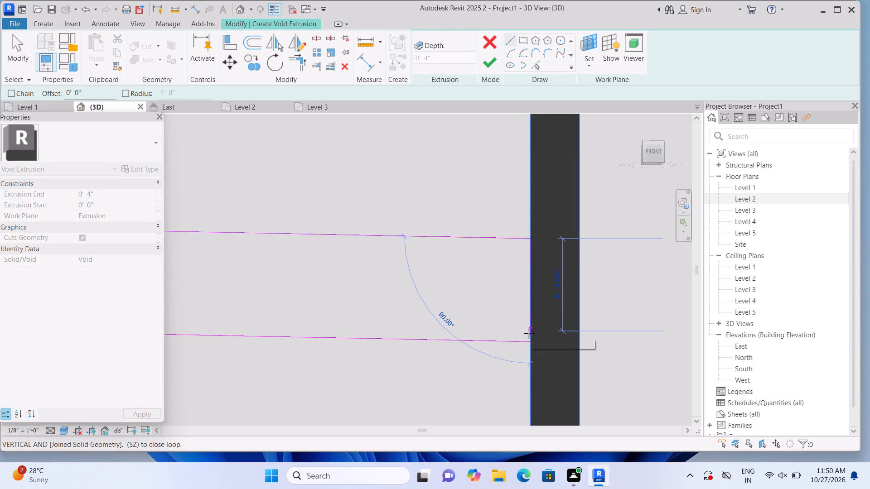
left_click(528, 345)
key("Escape")
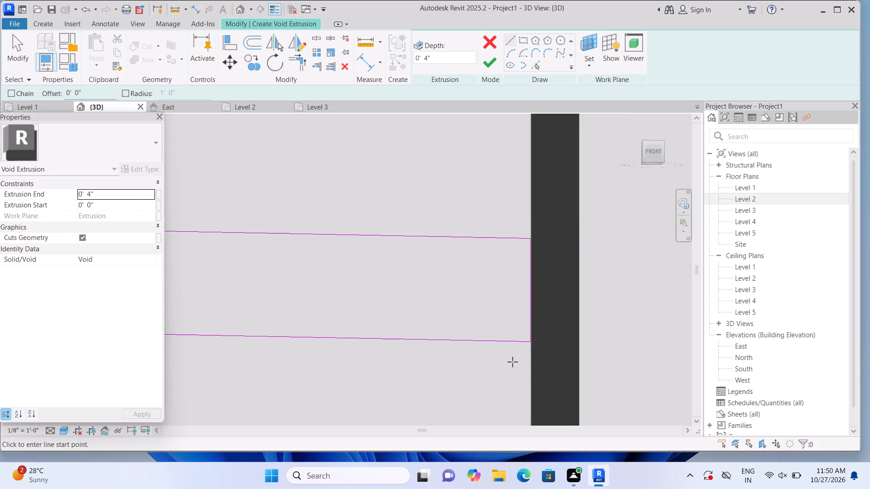
Examine the whole groove-strip sketch on the front facade from several angles.
scroll(513, 361, "down", 4)
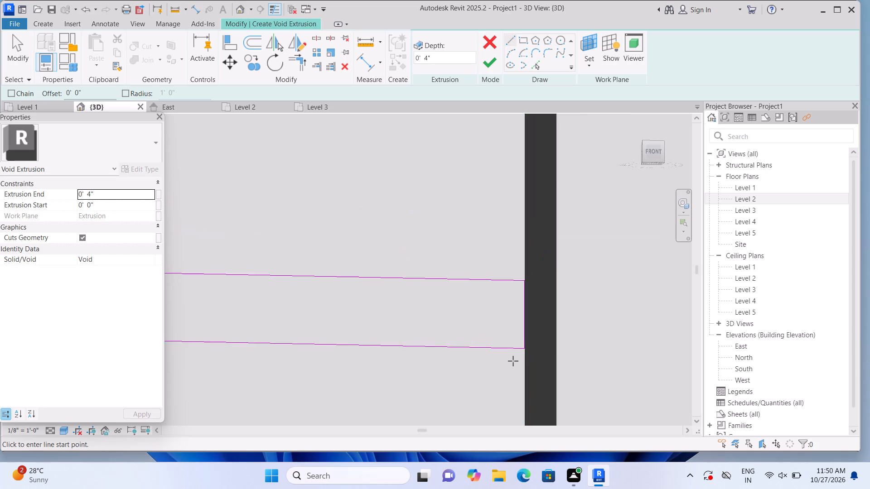
scroll(513, 361, "down", 15)
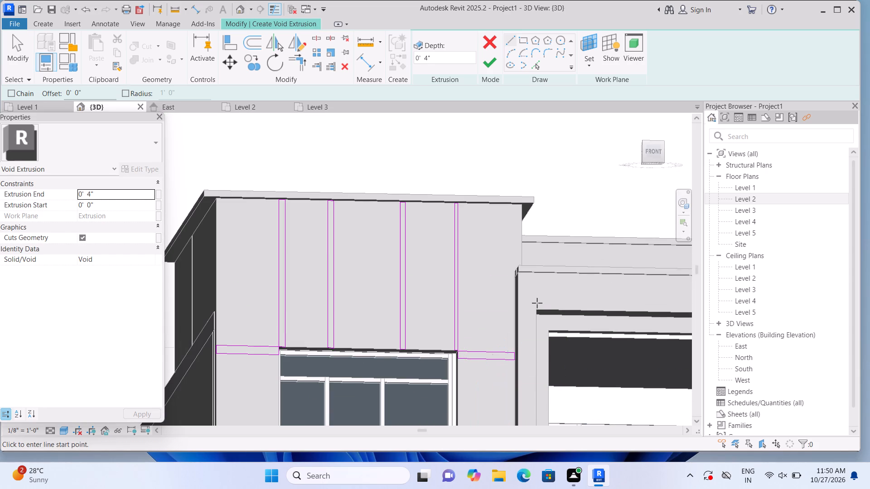
scroll(579, 187, "down", 2)
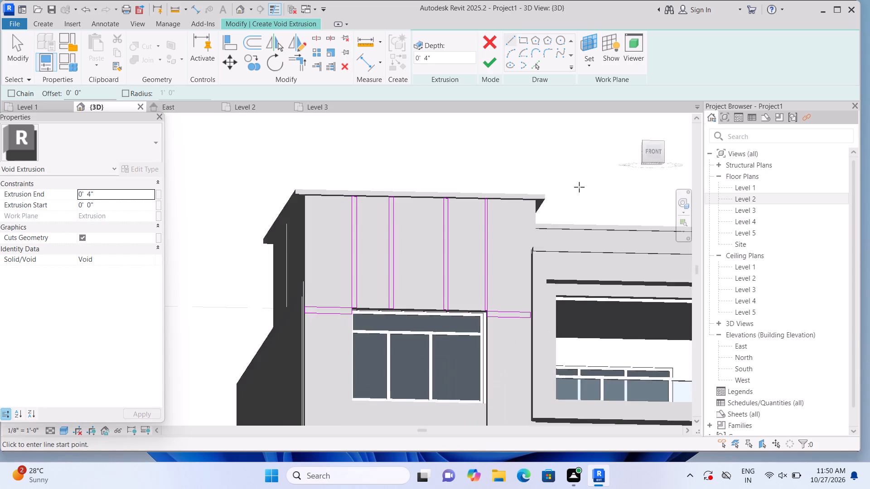
scroll(579, 187, "down", 1)
middle_click_drag(581, 192, 517, 142)
middle_click(517, 142)
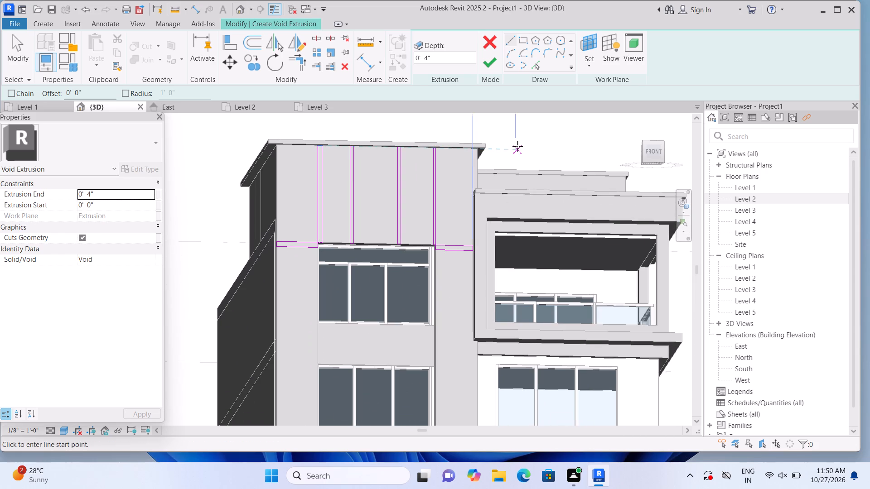
middle_click_drag(517, 147, 514, 201, "shift")
middle_click_drag(510, 197, 509, 173)
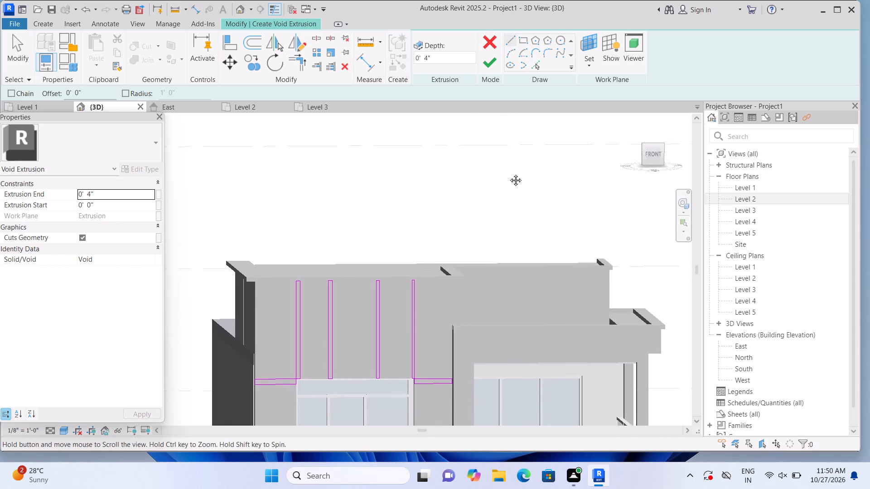
middle_click_drag(509, 173, 508, 165)
middle_click_drag(512, 191, 512, 112)
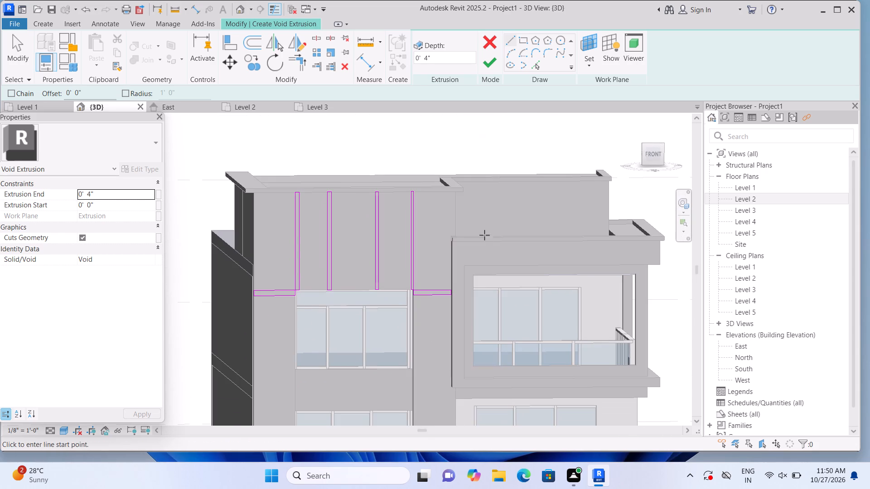
middle_click_drag(424, 321, 430, 195)
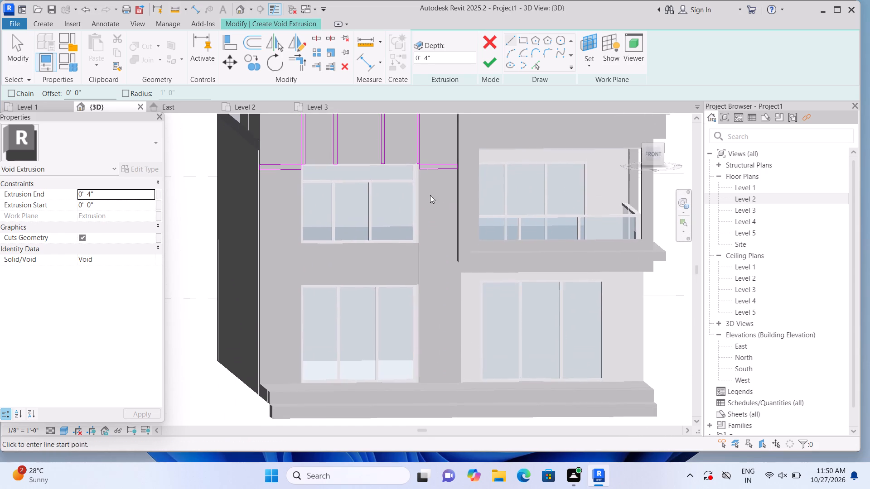
middle_click(430, 195)
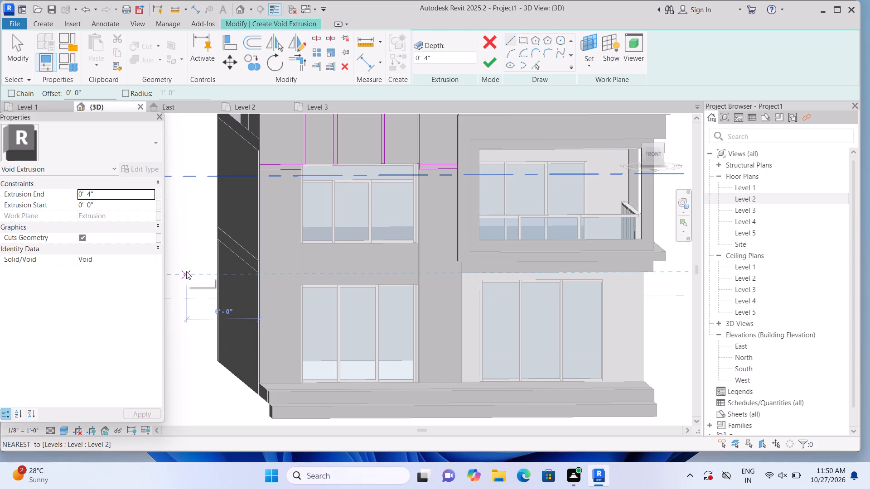
key("Escape")
middle_click_drag(189, 301, 181, 349)
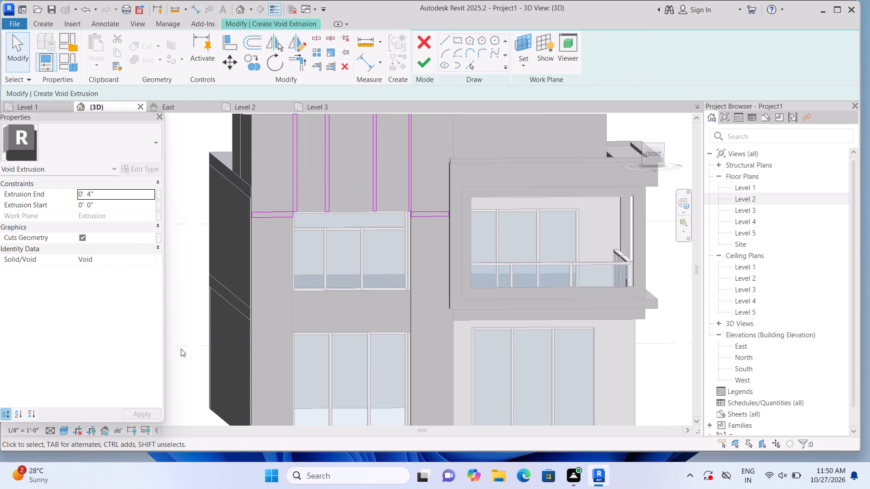
scroll(181, 349, "down", 3)
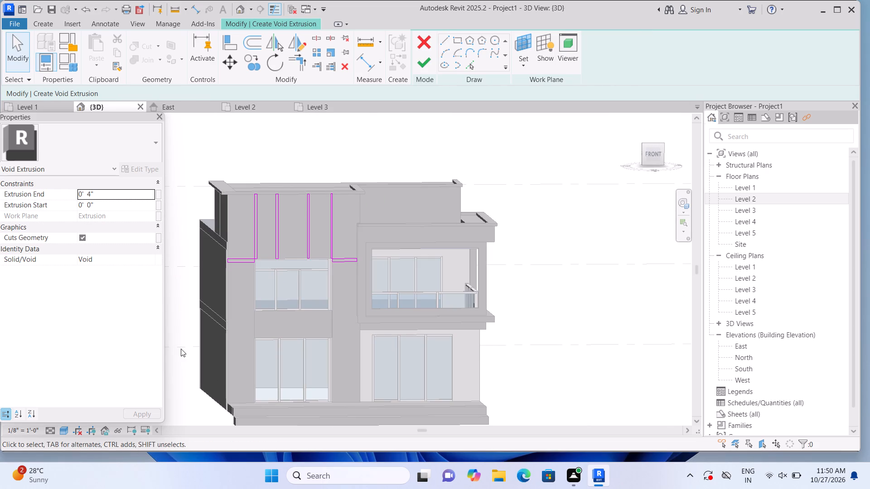
scroll(181, 349, "up", 2)
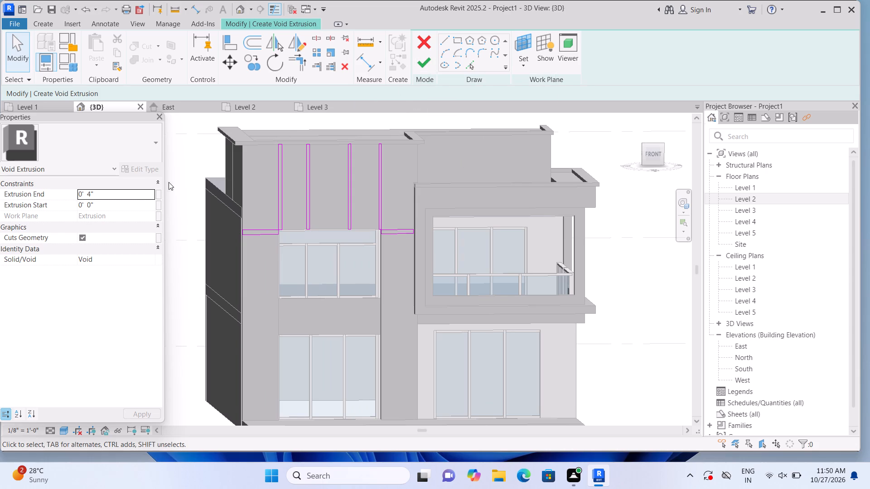
Set the void extrusion's end to 2" and try to finish the sketch.
left_click(126, 193)
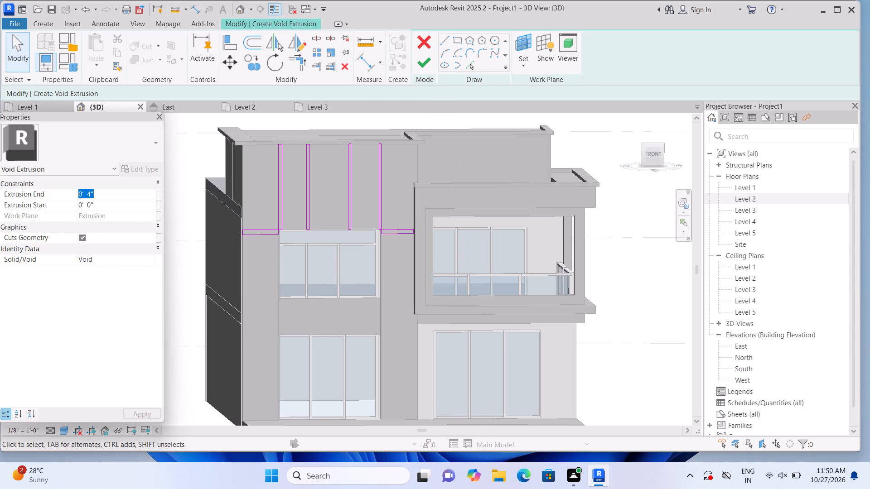
key("BackSpace")
type("2\"")
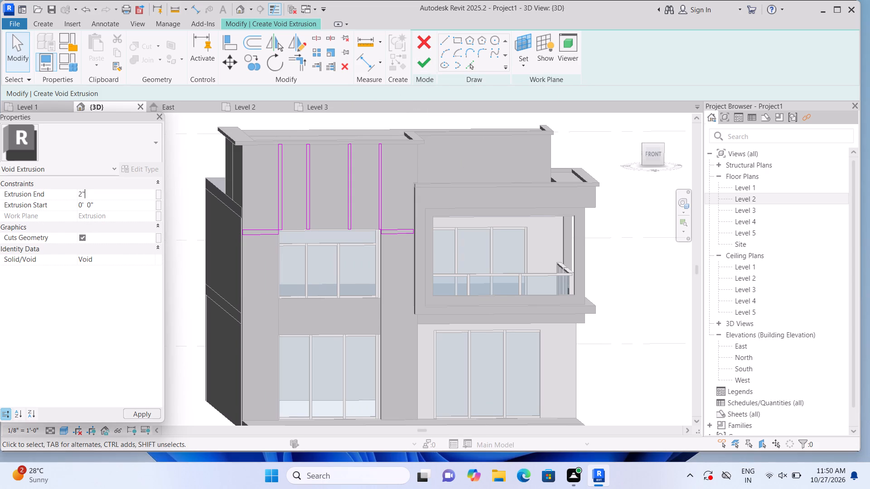
key("Return")
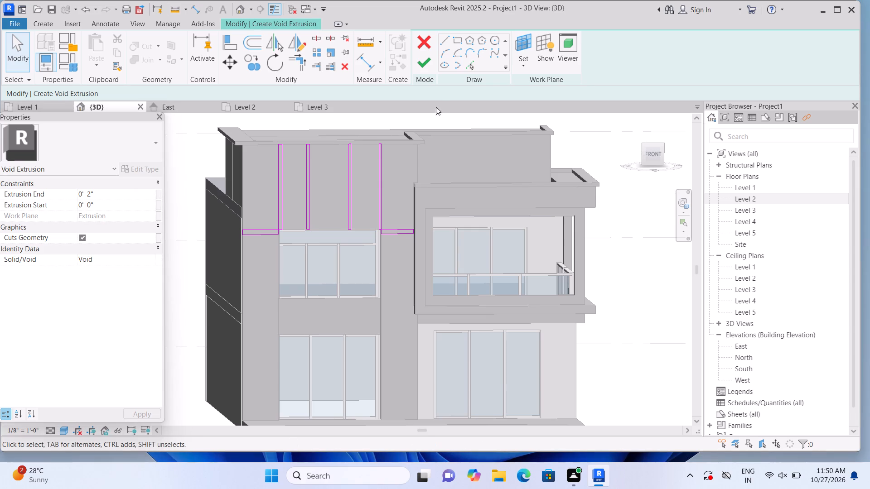
left_click(419, 63)
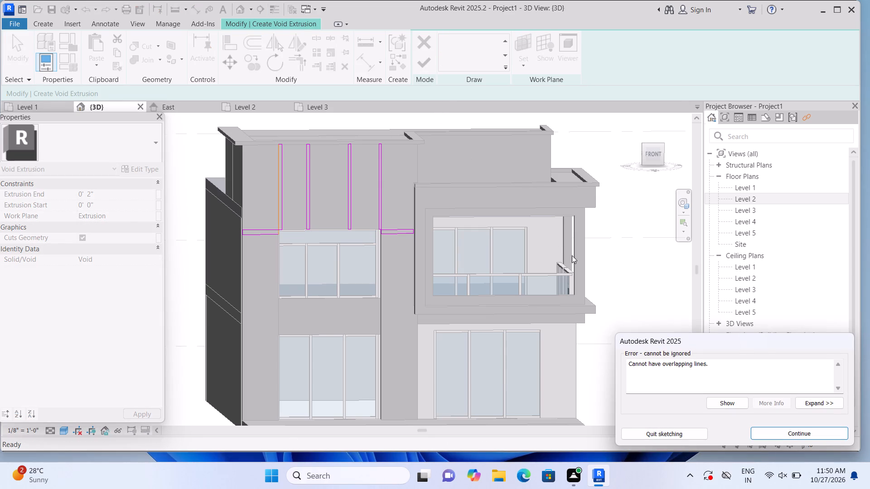
double_click(781, 438)
Delete the top line and the short vertical line at the window frame from the horizontal strip left of the upper window.
scroll(399, 267, "up", 2)
scroll(164, 152, "up", 3)
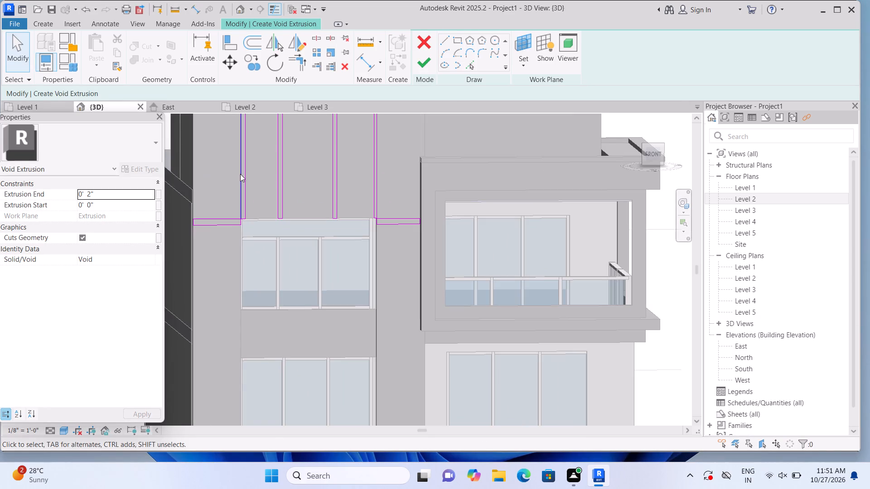
scroll(240, 174, "up", 6)
scroll(243, 216, "up", 3)
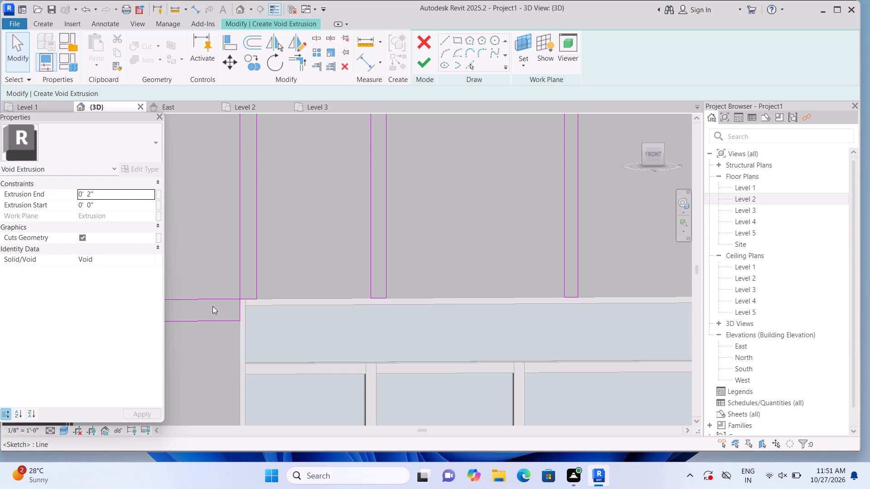
left_click(213, 301)
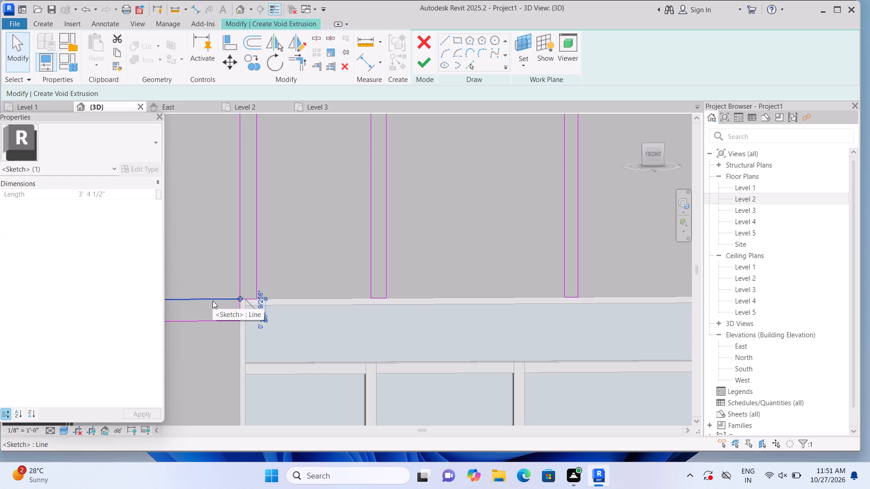
key("Delete")
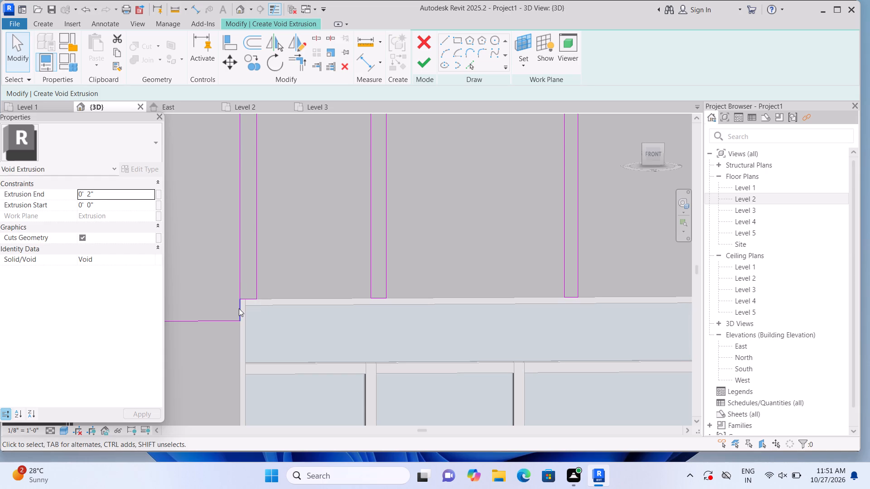
left_click(239, 308)
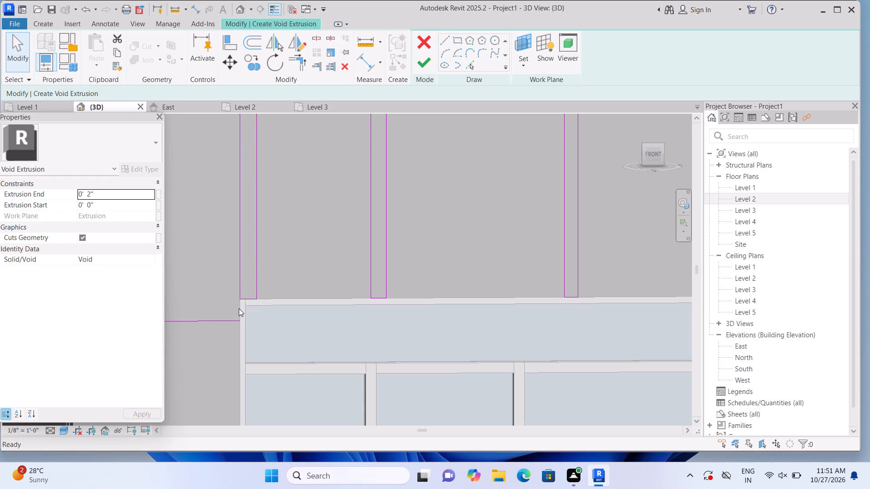
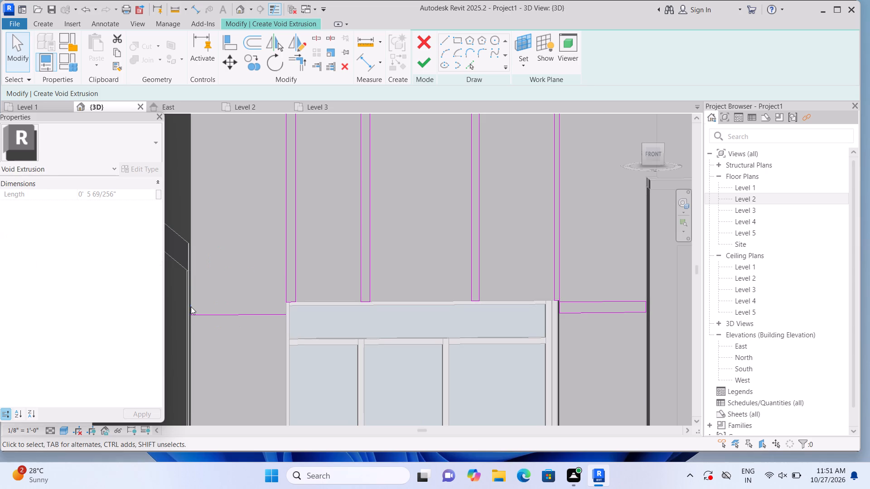
Redraw the strip left of the upper window with a 4" vertical line at the window frame, a horizontal top line and a closing edge line.
left_click(445, 40)
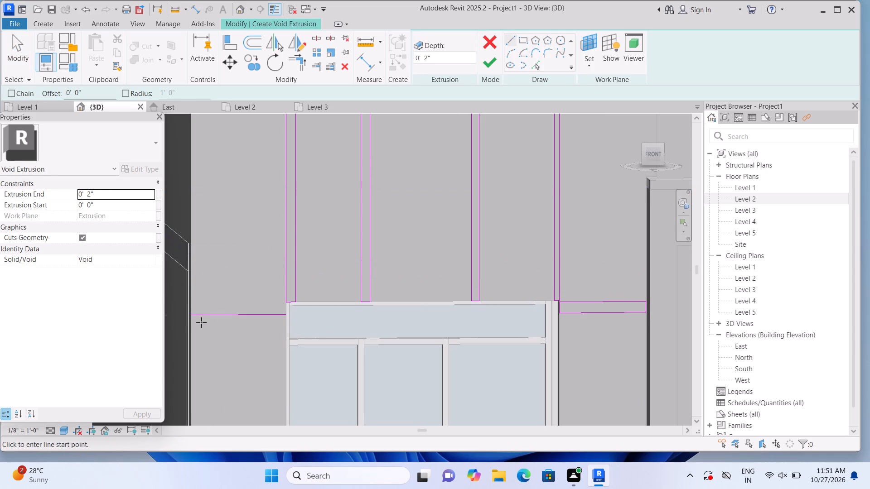
left_click(188, 317)
scroll(188, 317, "up", 4)
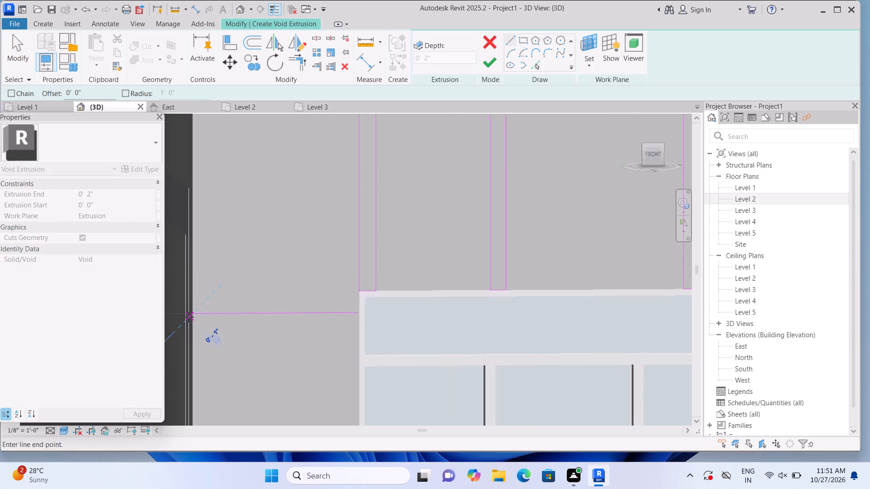
scroll(188, 317, "up", 3)
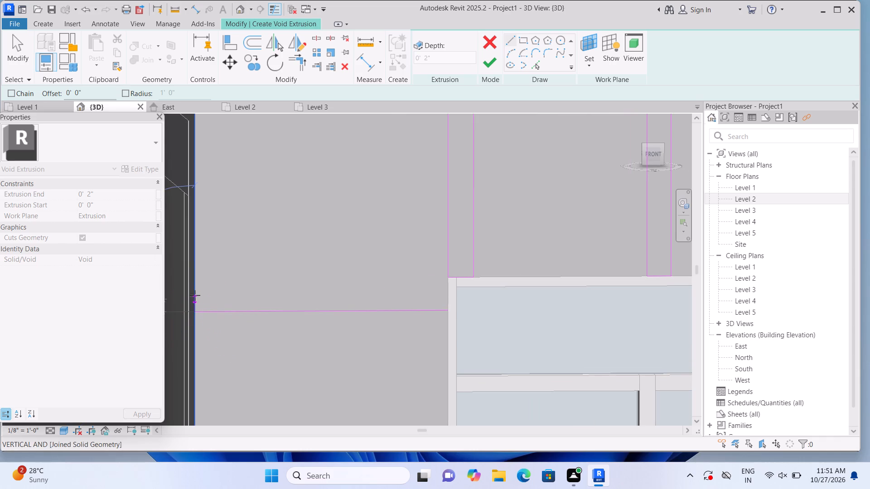
key("Escape")
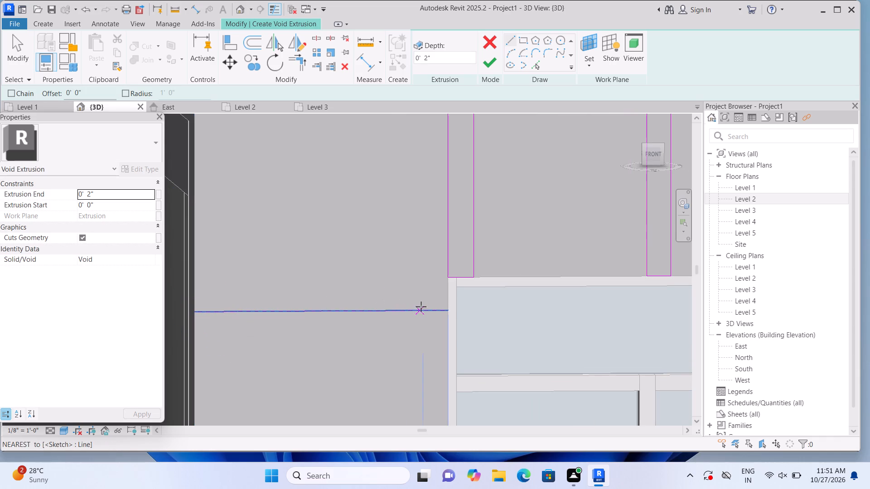
left_click(448, 307)
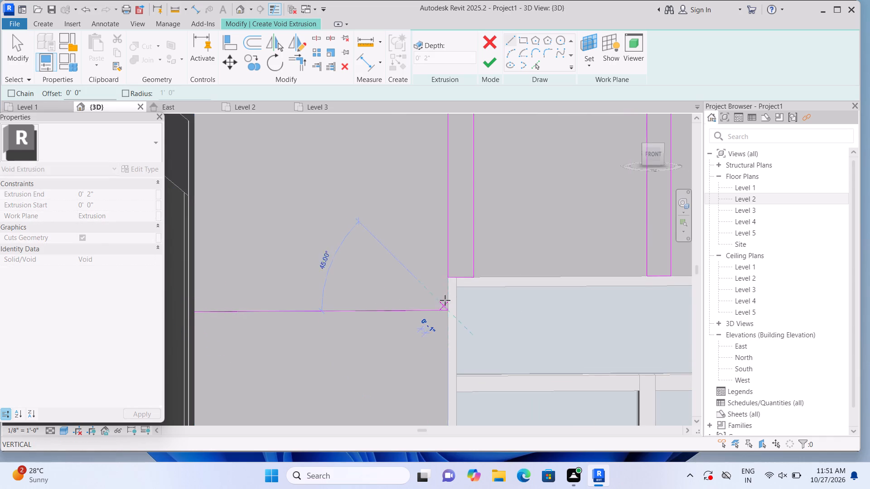
left_click(447, 284)
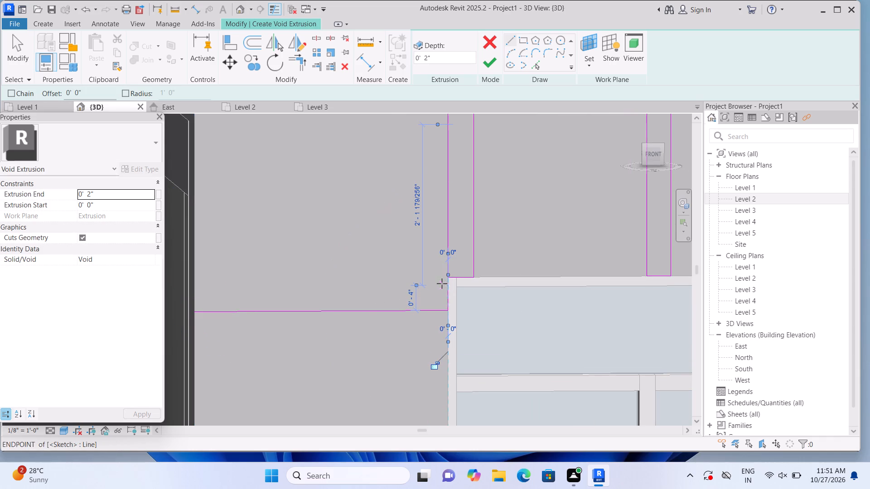
left_click(449, 285)
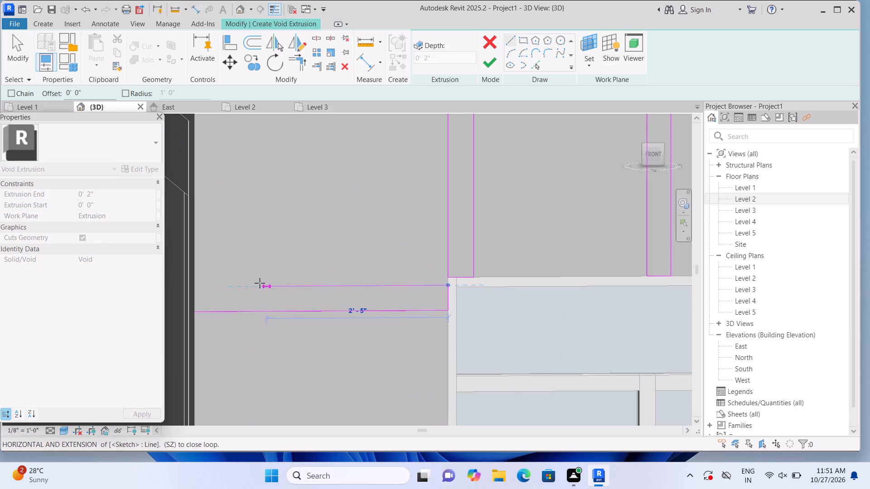
double_click(196, 285)
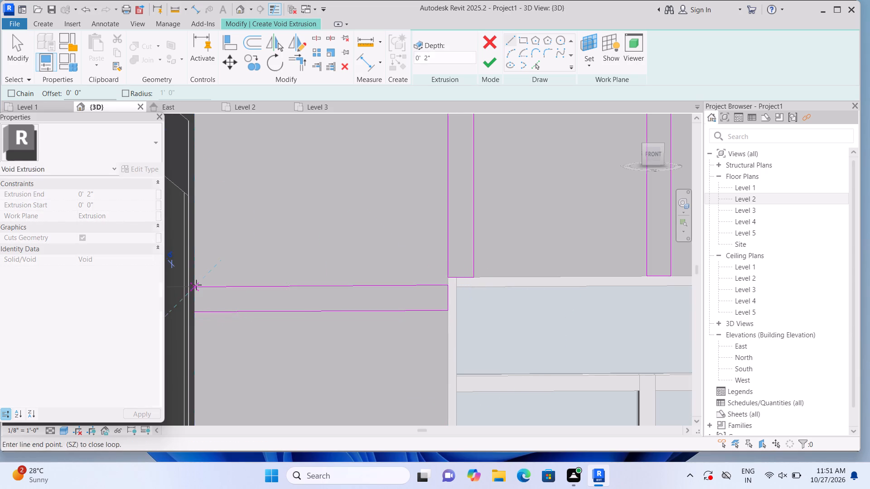
left_click(194, 314)
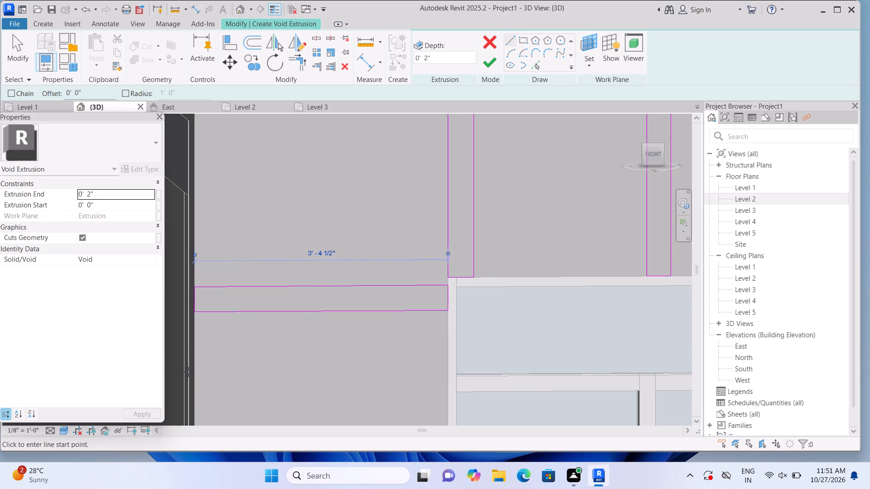
key("Escape")
scroll(188, 376, "down", 9)
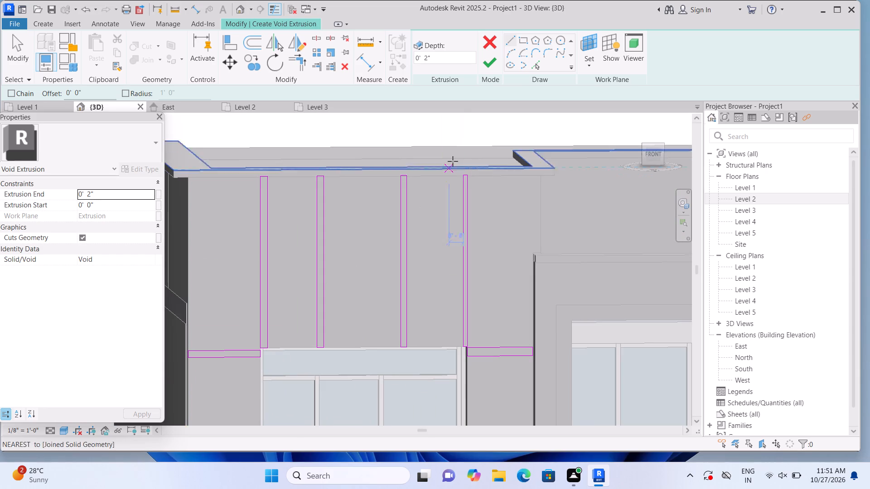
key("Escape")
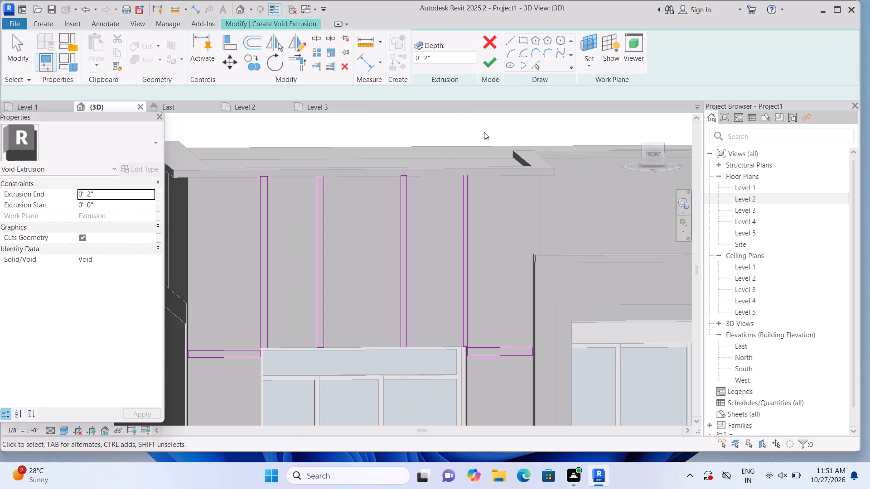
Finish the void extrusion sketch of the groove strips.
left_click(426, 61)
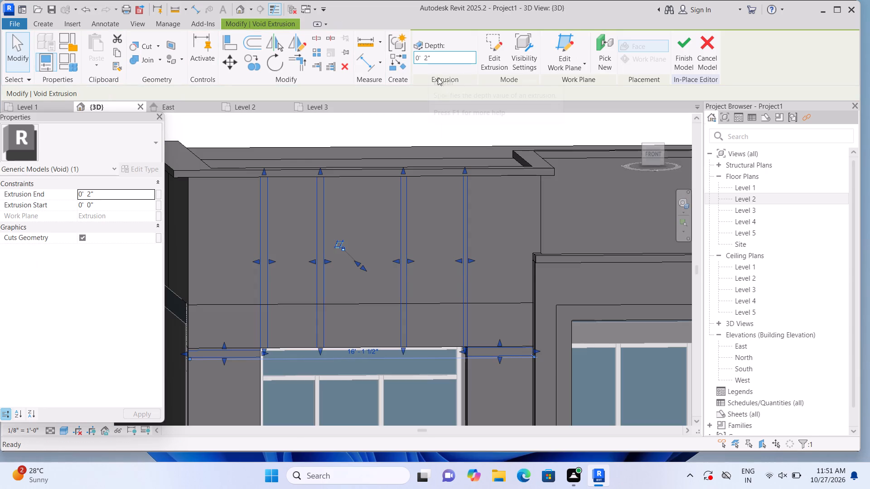
Examine the cut grooves on the tall block's facade from the front and in the isometric home view.
scroll(441, 90, "down", 3)
scroll(444, 164, "down", 6)
scroll(417, 197, "up", 1)
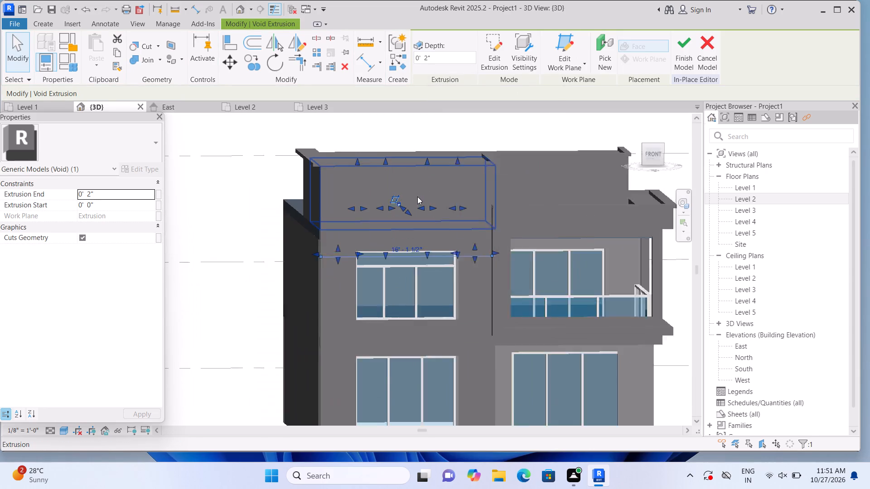
scroll(417, 197, "up", 1)
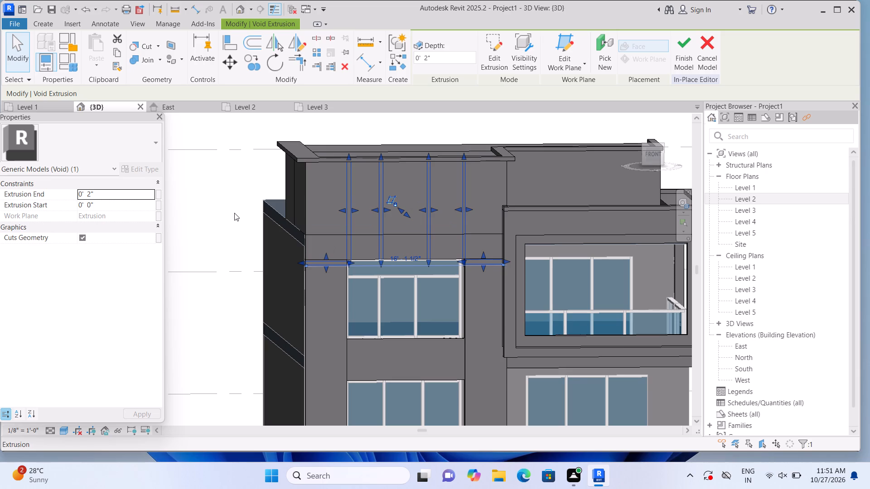
left_click(234, 213)
scroll(234, 213, "down", 2)
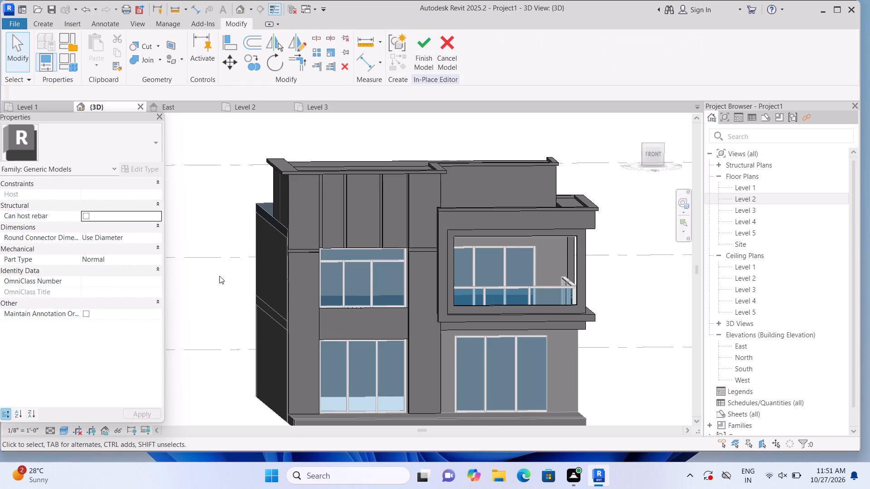
middle_click_drag(210, 276, 197, 262)
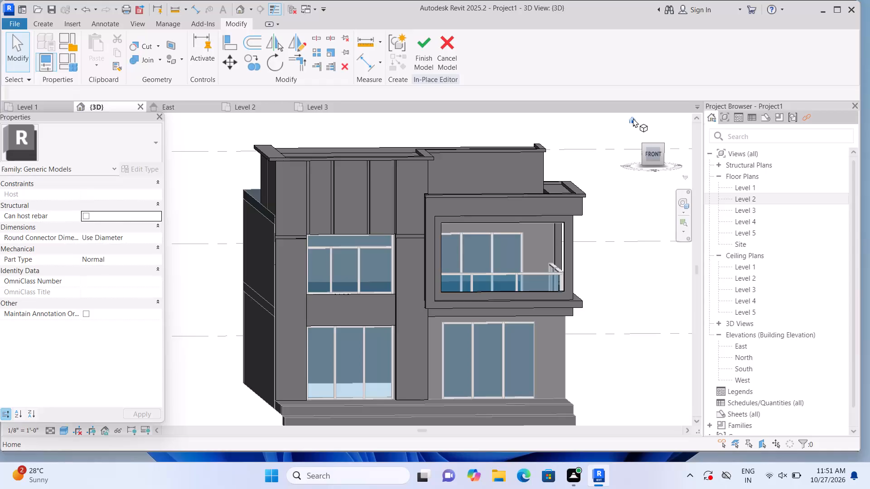
left_click(633, 118)
scroll(334, 306, "up", 2)
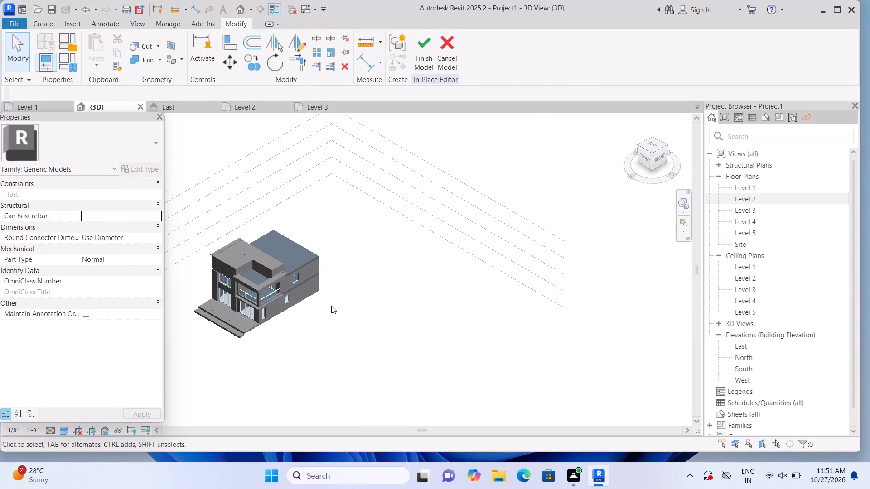
scroll(331, 306, "up", 1)
middle_click_drag(344, 310, 435, 310)
scroll(384, 316, "up", 1)
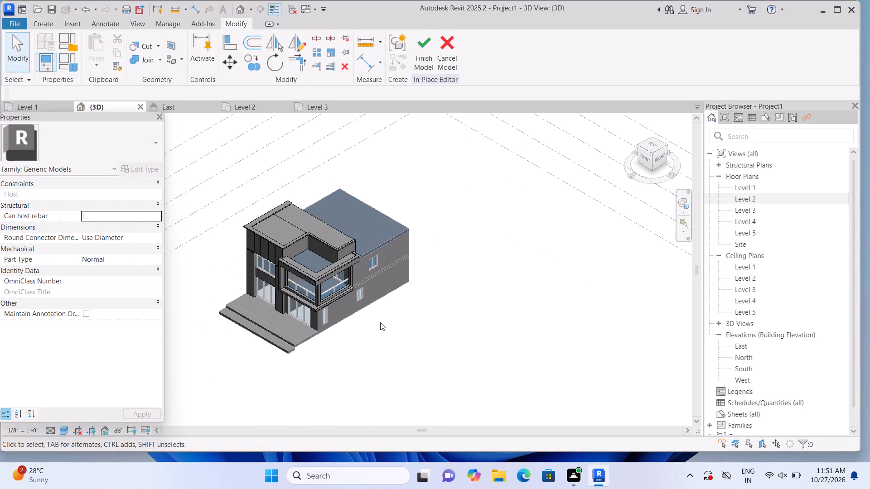
middle_click_drag(380, 322, 444, 306)
scroll(390, 264, "up", 4)
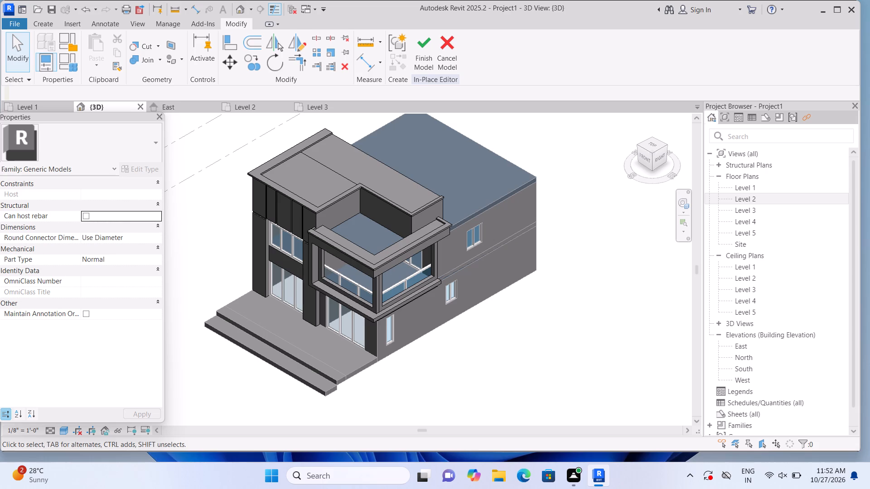
Set the groove void extrusion's end to 1".
left_click(271, 198)
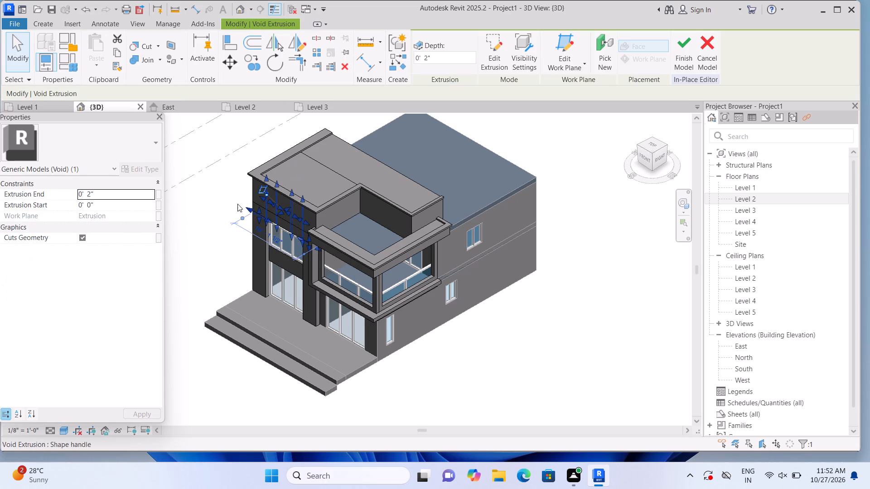
left_click(145, 195)
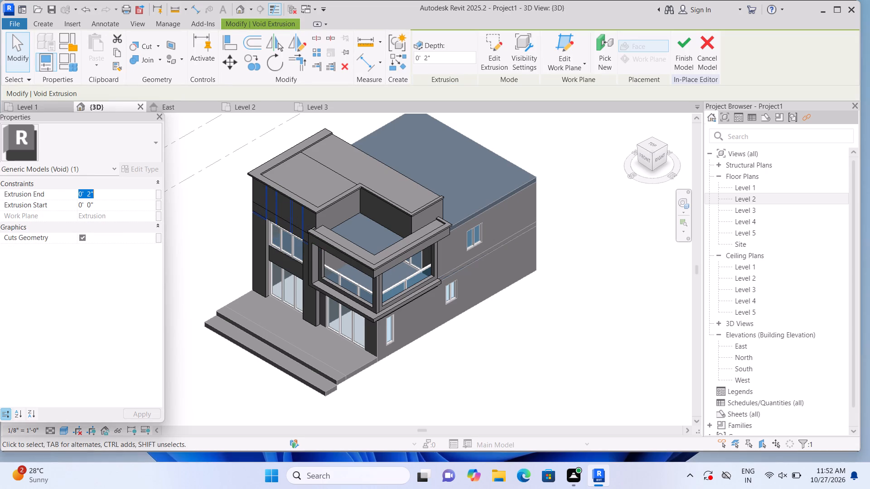
key("BackSpace")
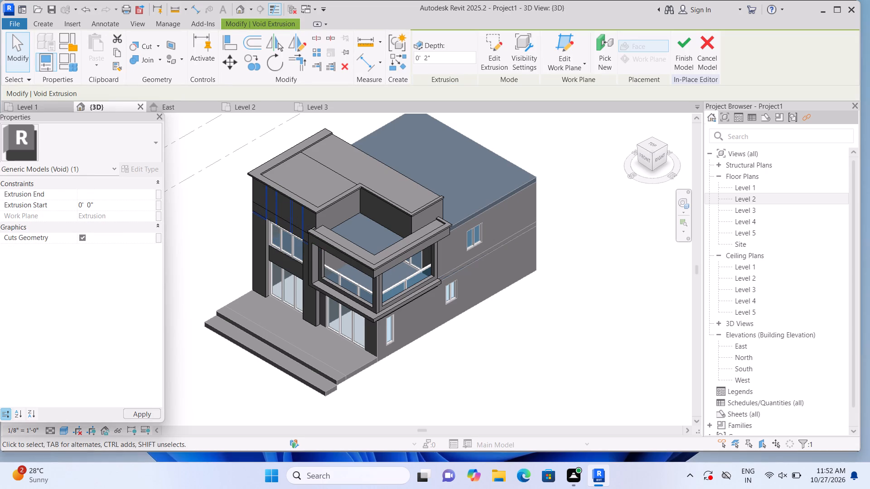
type("1\"")
key("Return")
left_click(223, 220)
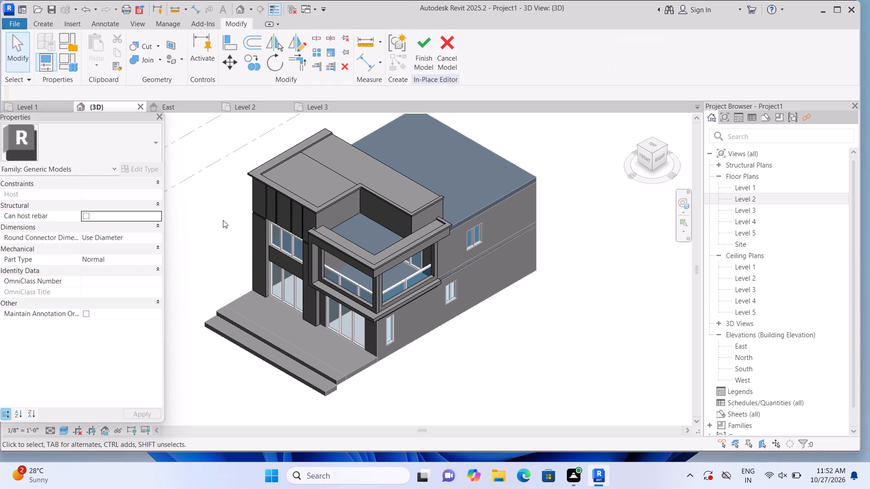
Examine the groove strips around the tall block's upper window and the neighbouring balcony frame up close.
scroll(298, 230, "up", 7)
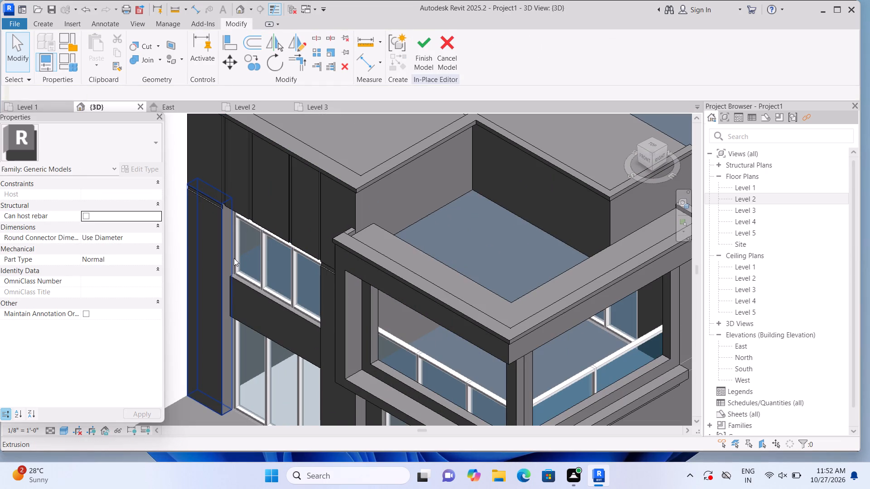
scroll(234, 259, "down", 4)
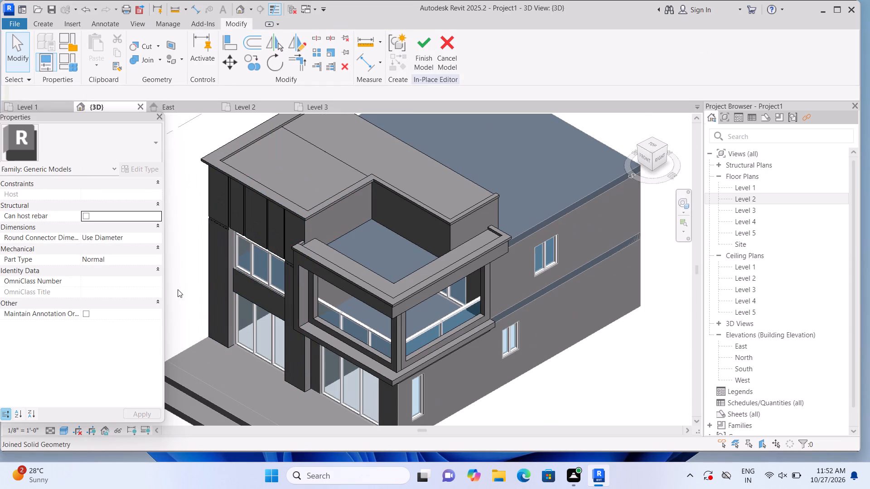
scroll(222, 202, "up", 6)
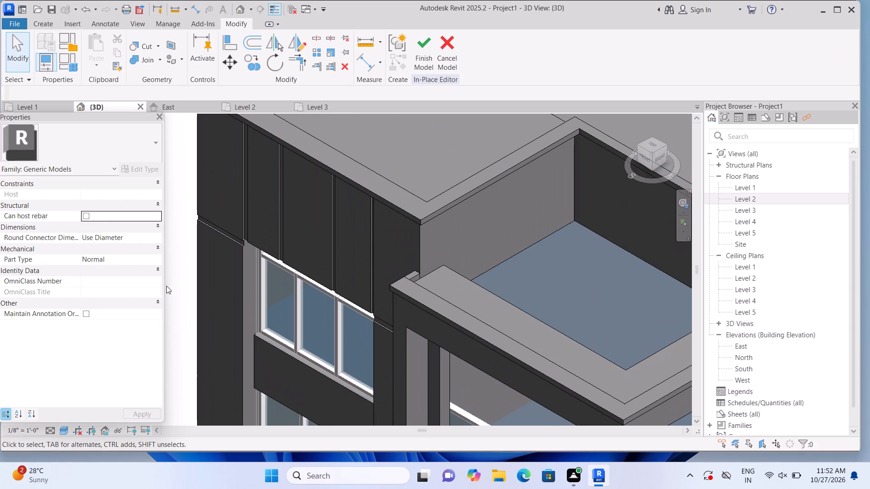
left_click(216, 230)
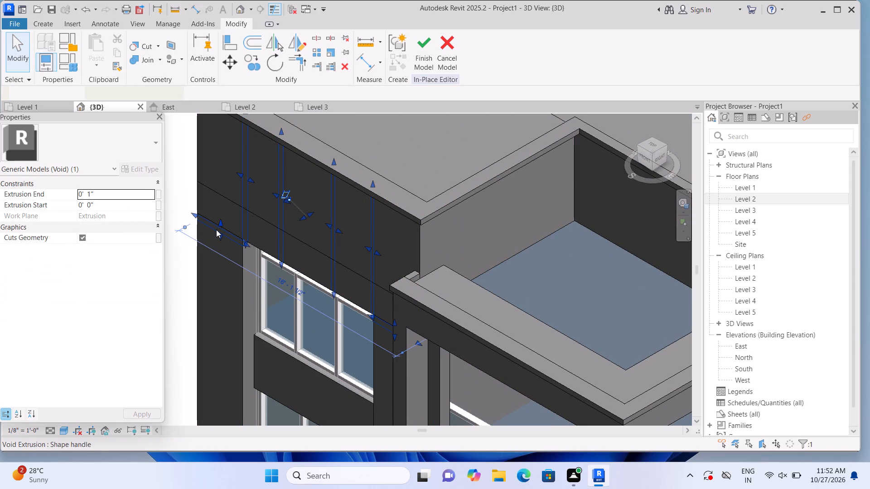
left_click(182, 279)
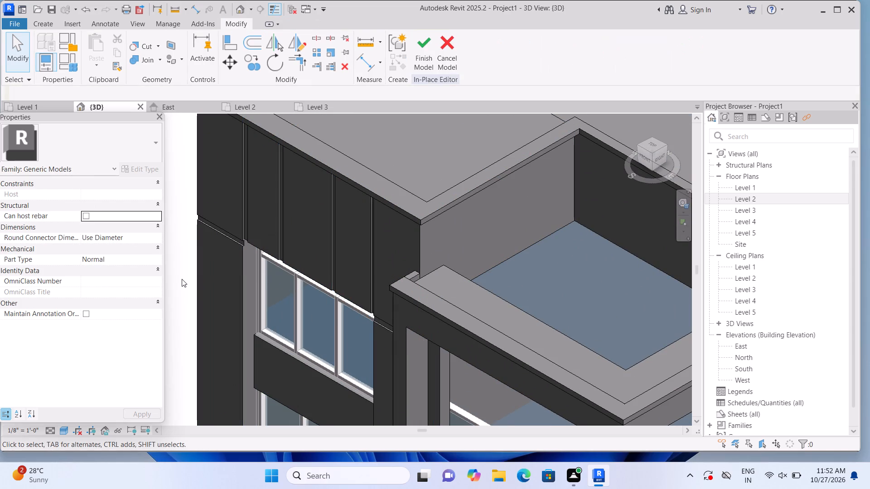
scroll(182, 279, "down", 3)
middle_click_drag(188, 283, 208, 216)
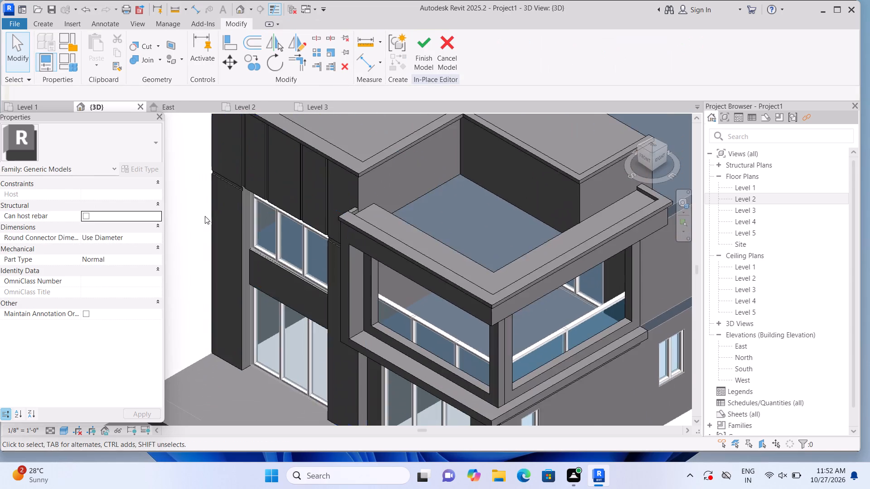
scroll(202, 216, "down", 4)
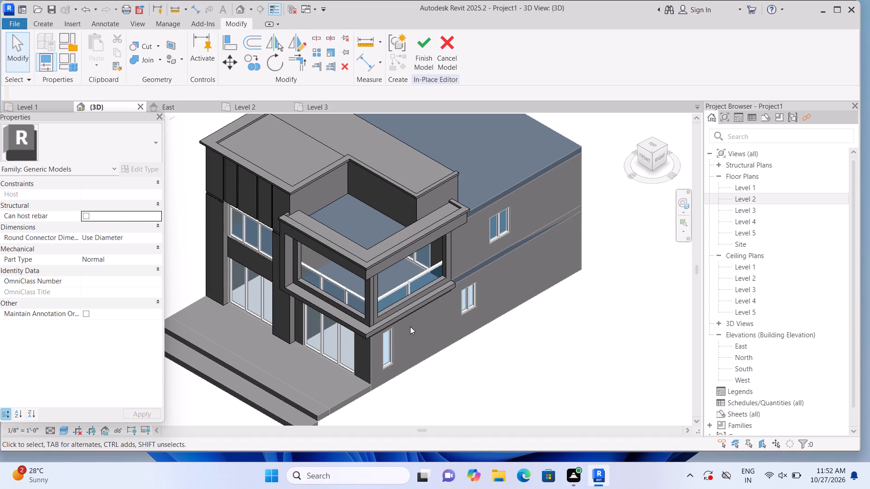
scroll(310, 315, "up", 3)
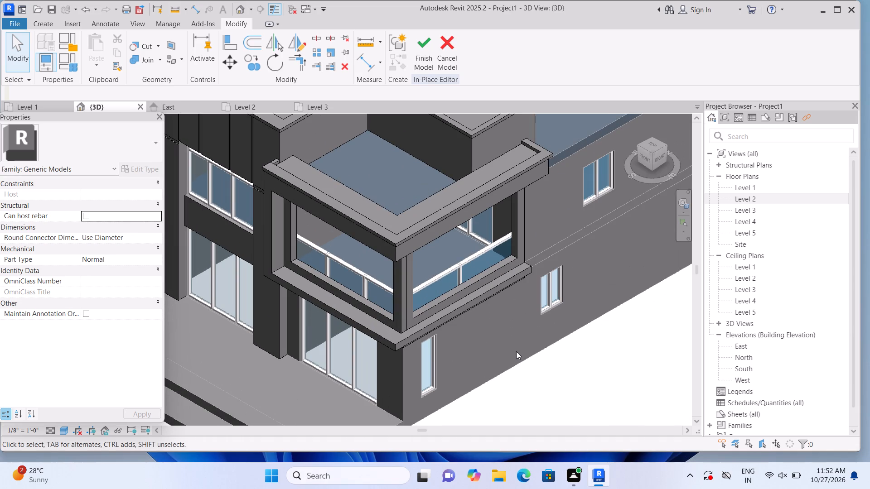
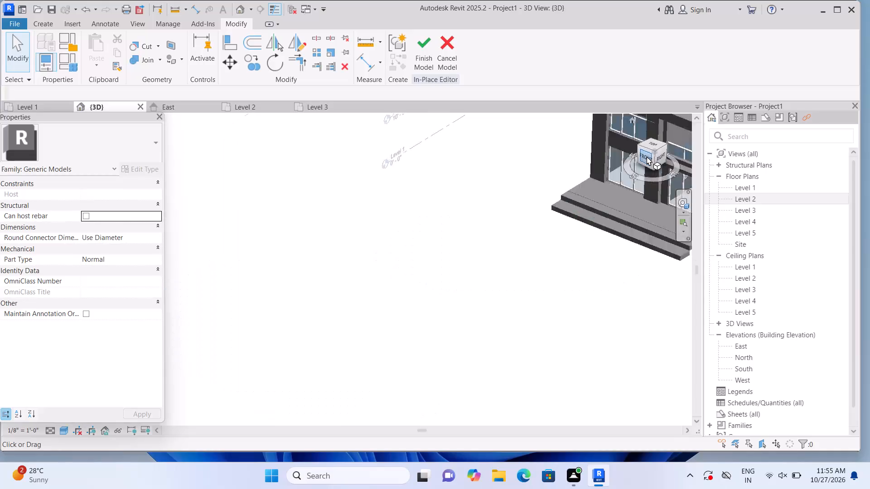
Create a 2" solid extrusion on the tall block's upper front face from a horizontal strip about 16'-1 1/2" long and 4 7/8" high.
scroll(279, 270, "up", 14)
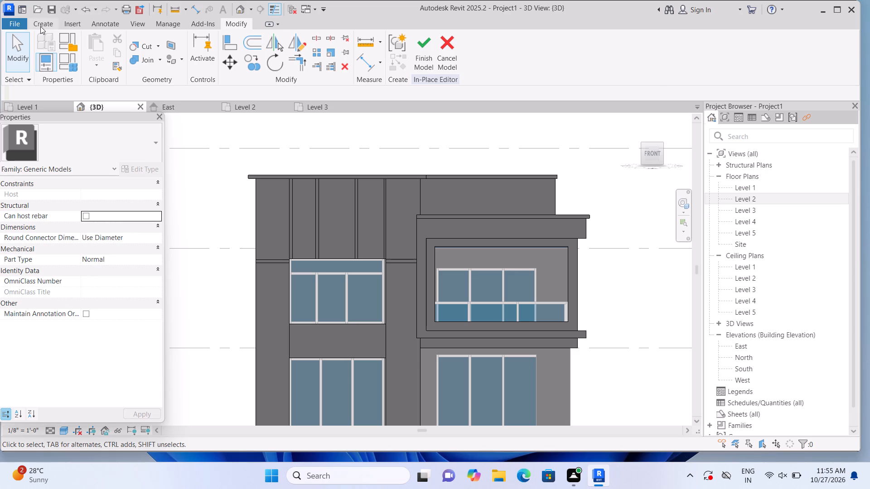
left_click(108, 51)
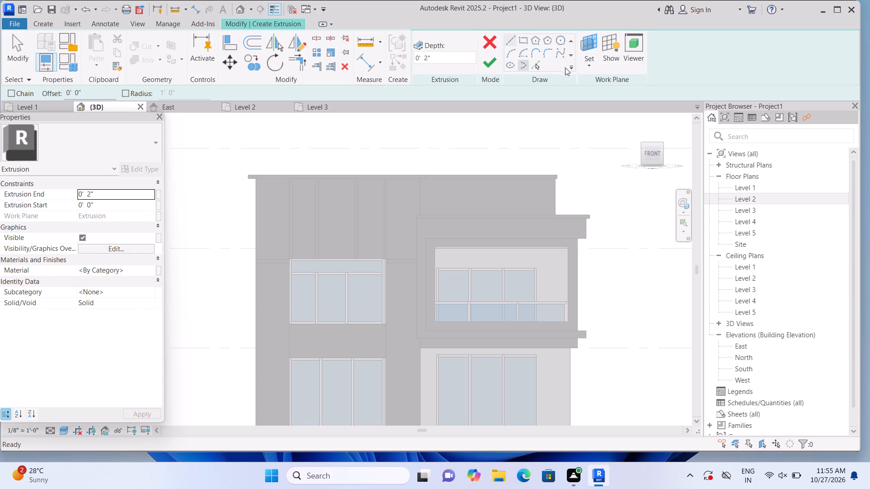
left_click(596, 66)
left_click(607, 104)
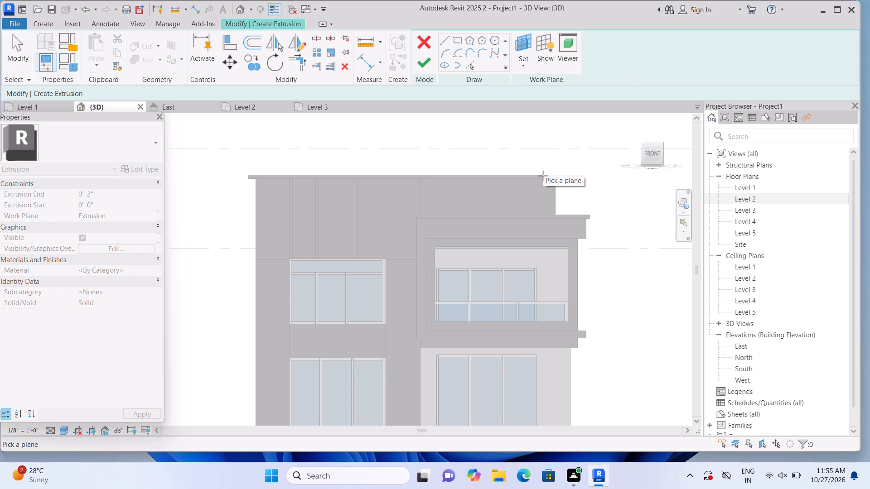
left_click(310, 202)
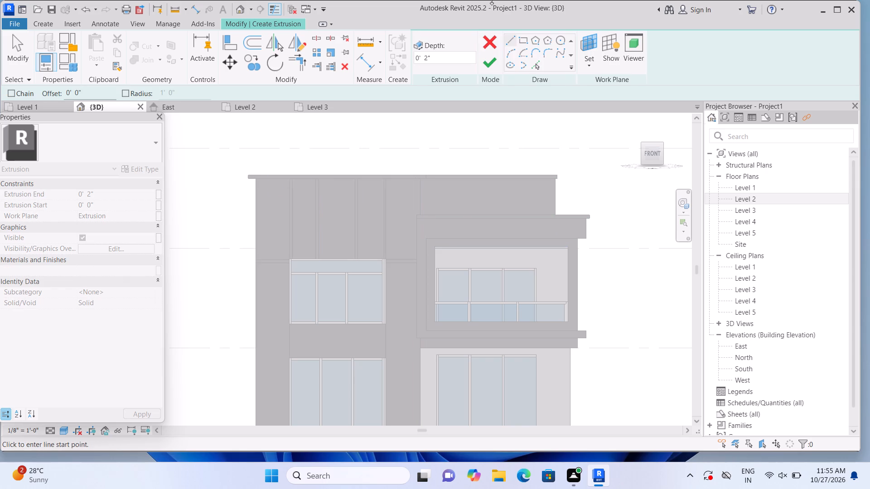
left_click(525, 41)
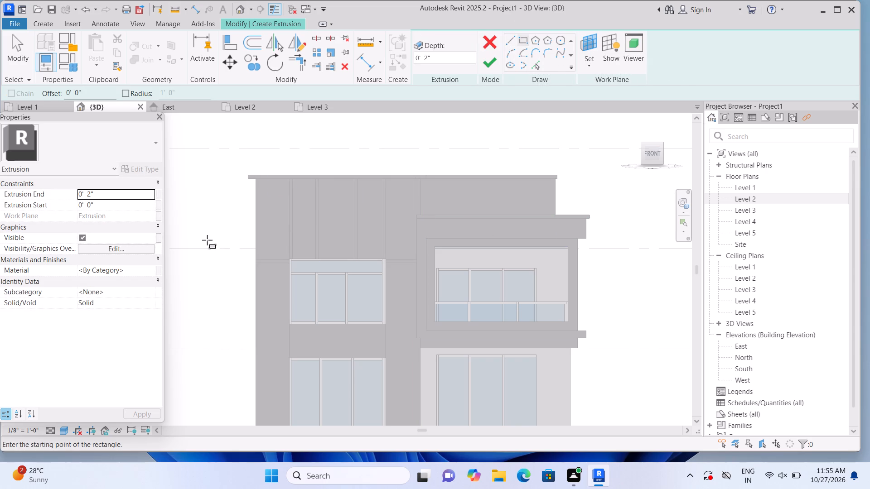
scroll(266, 213, "up", 2)
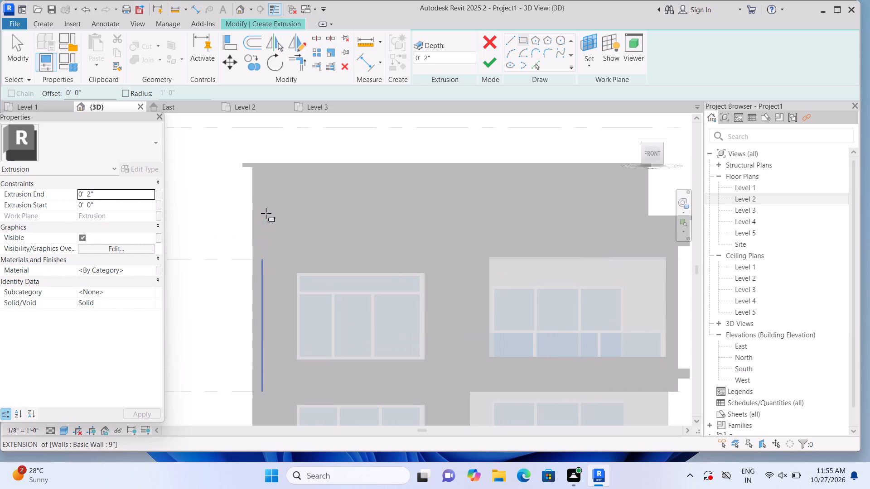
middle_click_drag(267, 214, 237, 190)
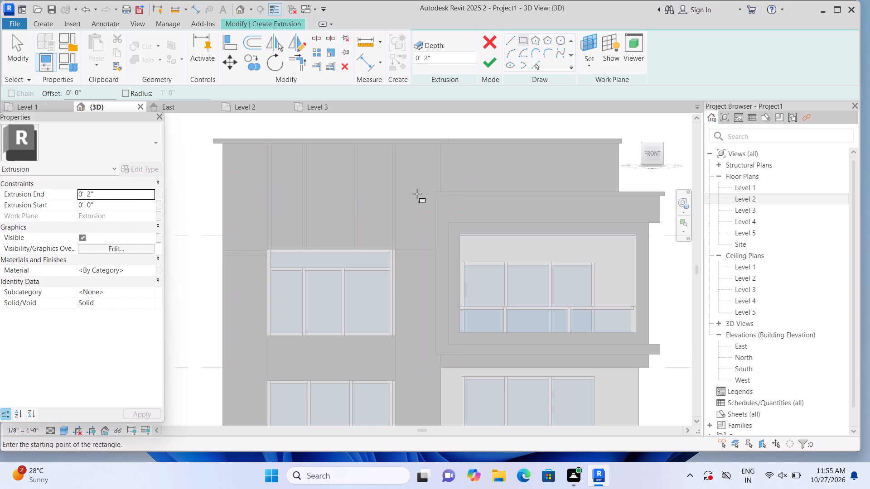
left_click(435, 189)
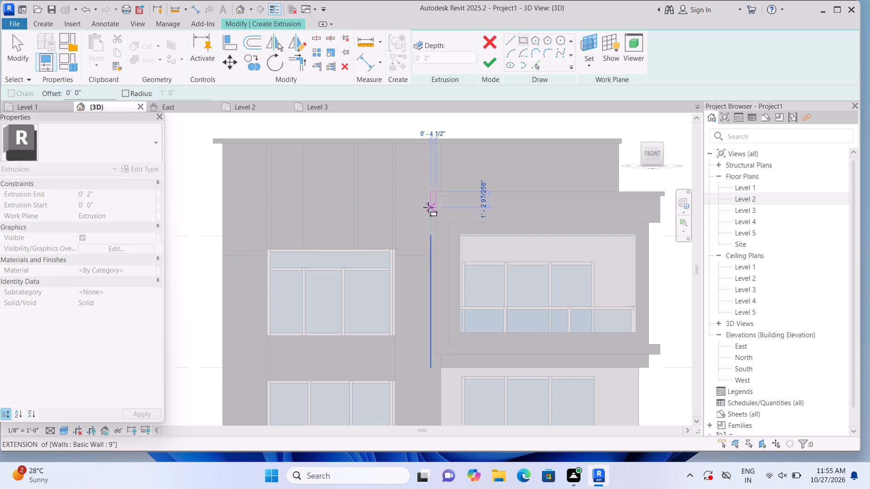
left_click(220, 195)
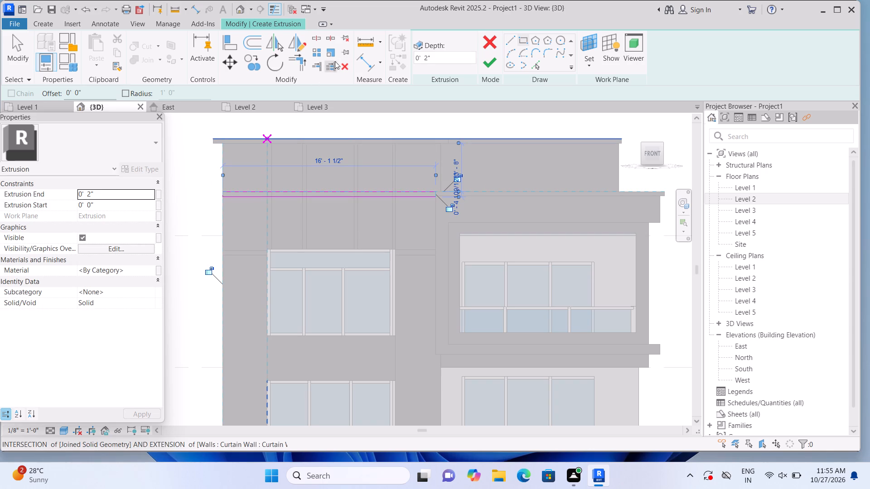
left_click(487, 63)
scroll(487, 63, "down", 2)
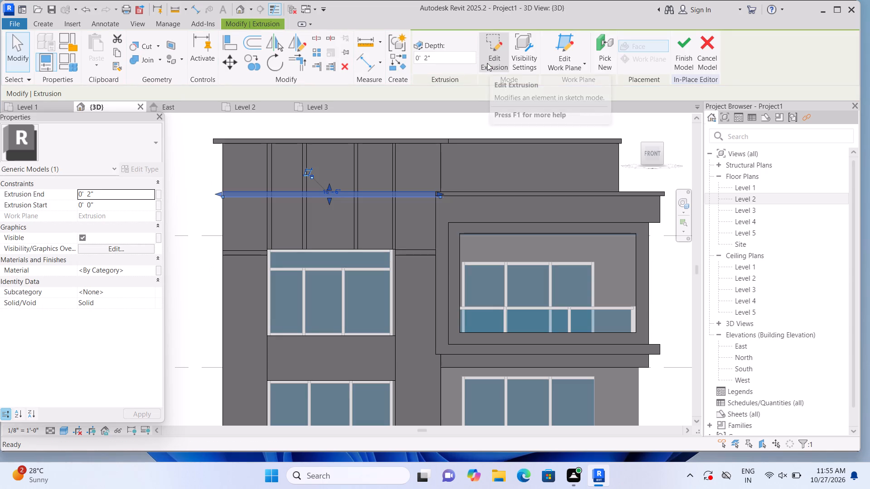
scroll(486, 74, "down", 1)
left_click(195, 177)
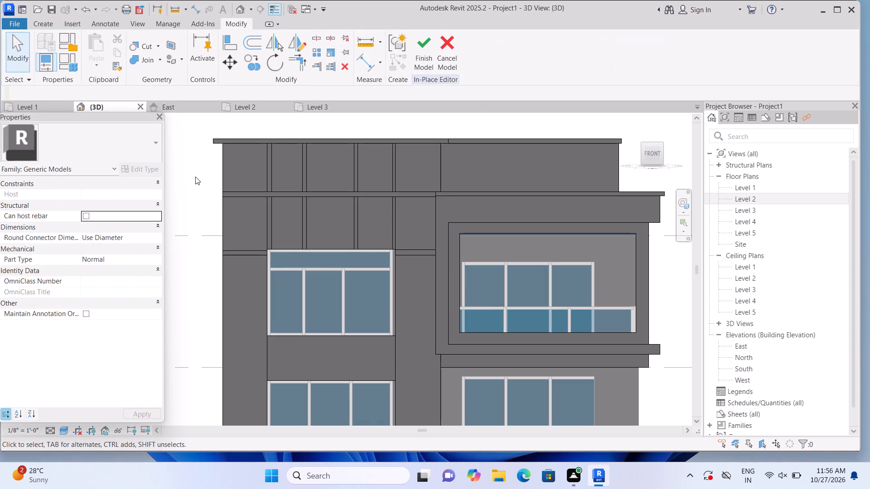
Begin another solid extrusion using the tall block's front wall face as its work plane.
scroll(195, 177, "down", 1)
middle_click_drag(200, 182, 200, 182)
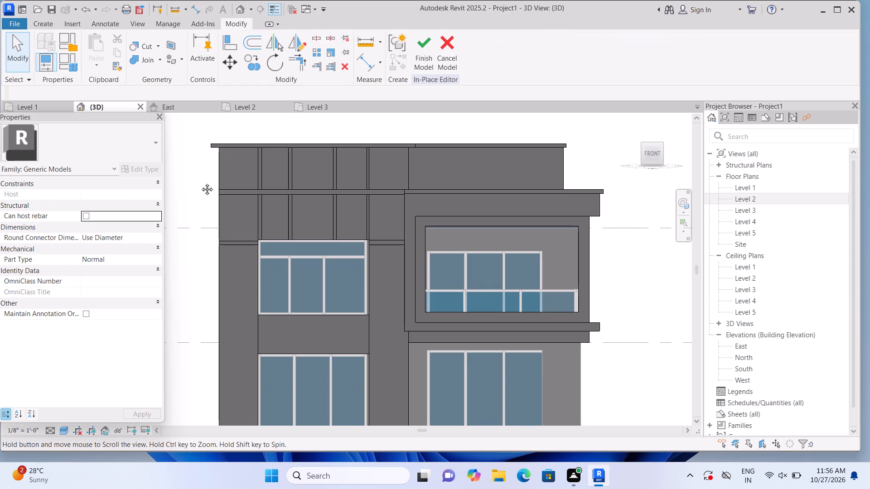
middle_click_drag(200, 182, 203, 127)
middle_click(214, 198)
scroll(205, 206, "down", 1)
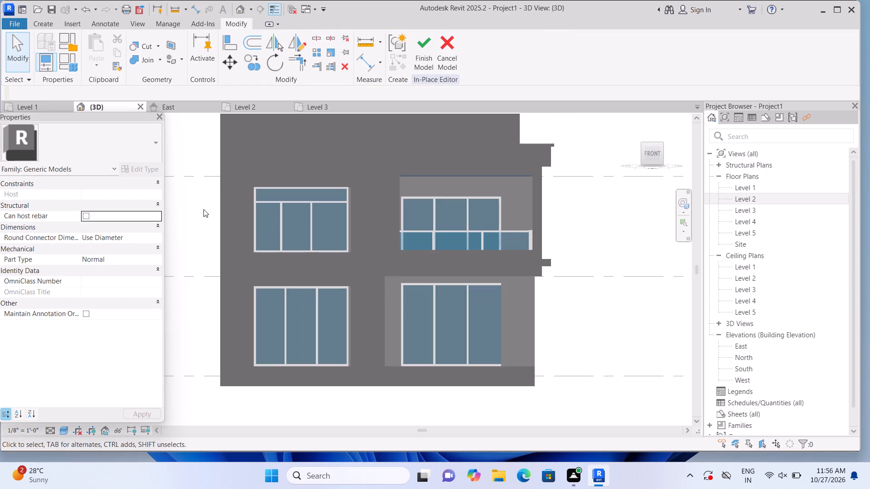
middle_click_drag(191, 232, 200, 253)
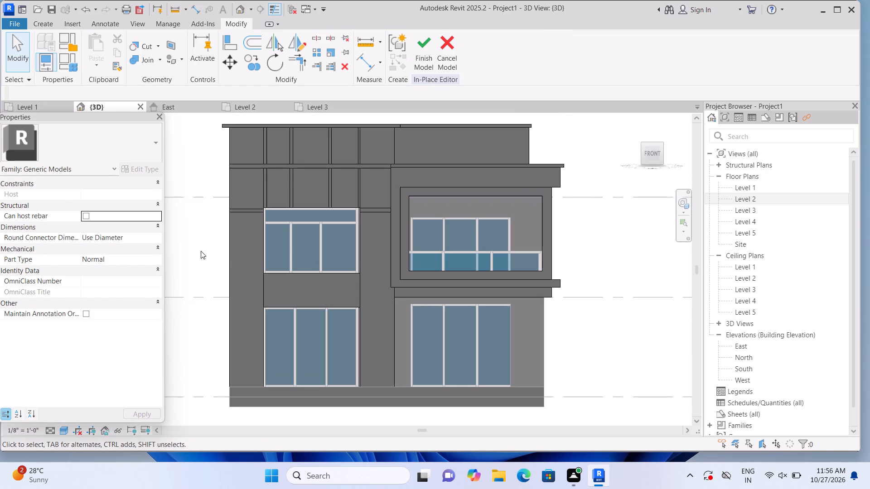
middle_click_drag(207, 288, 210, 254)
middle_click(210, 254)
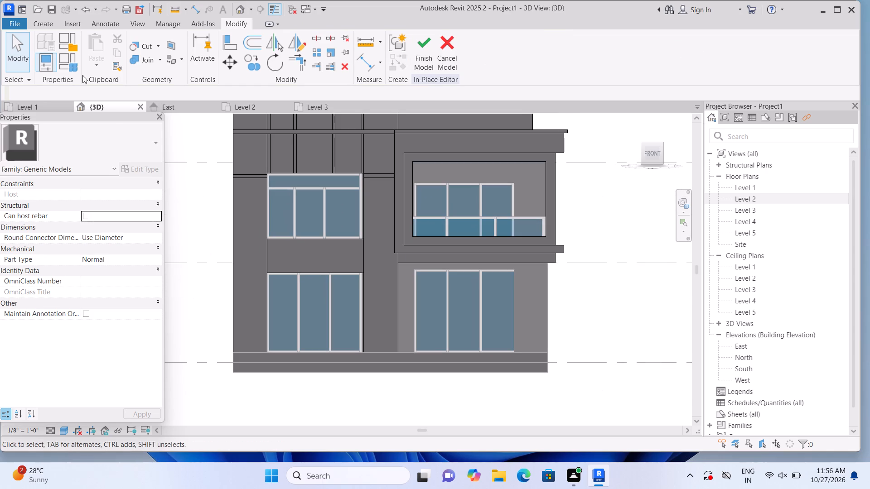
left_click(51, 21)
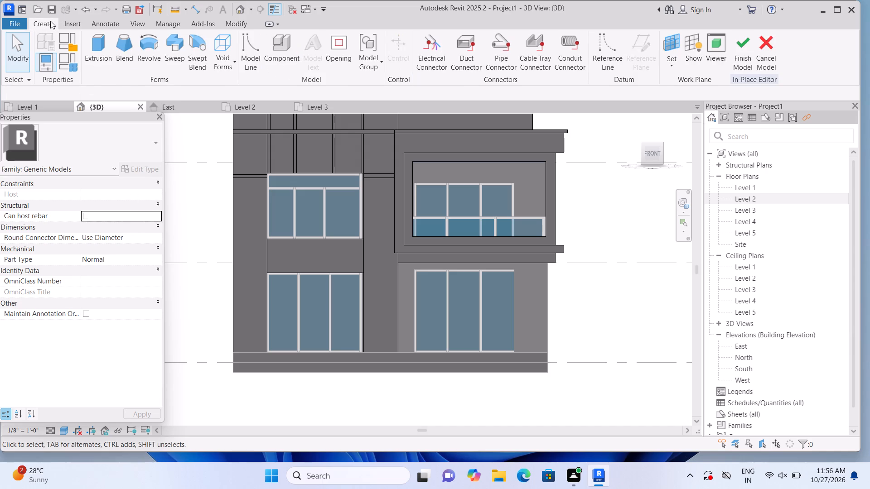
left_click(99, 60)
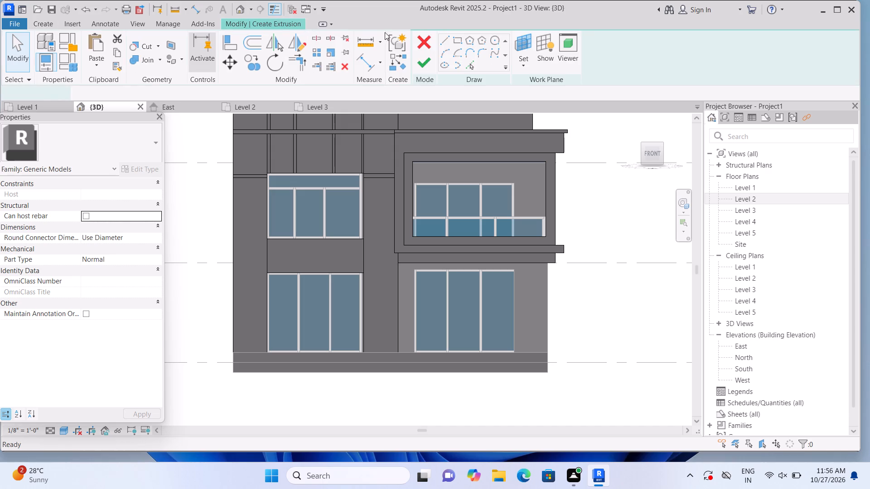
left_click(588, 63)
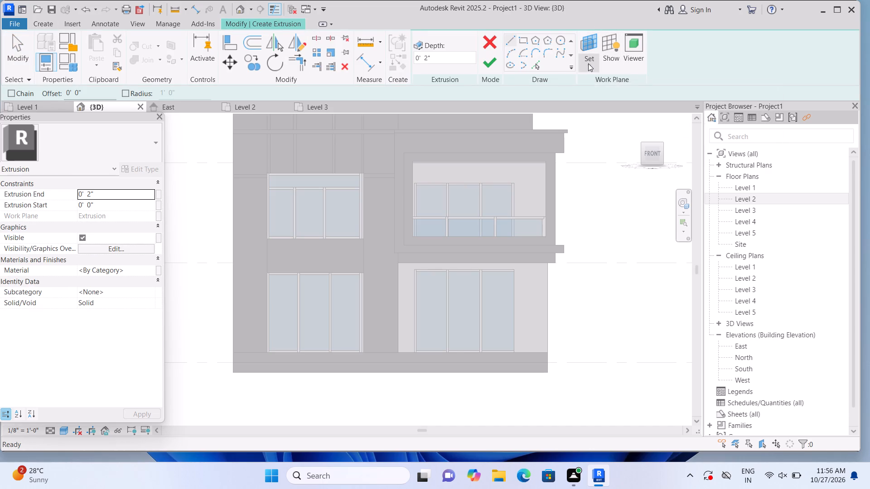
left_click(604, 107)
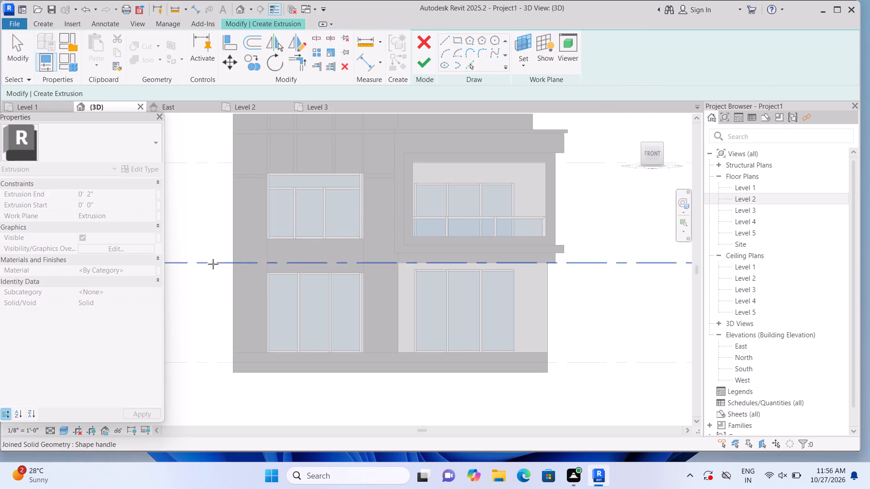
left_click(256, 242)
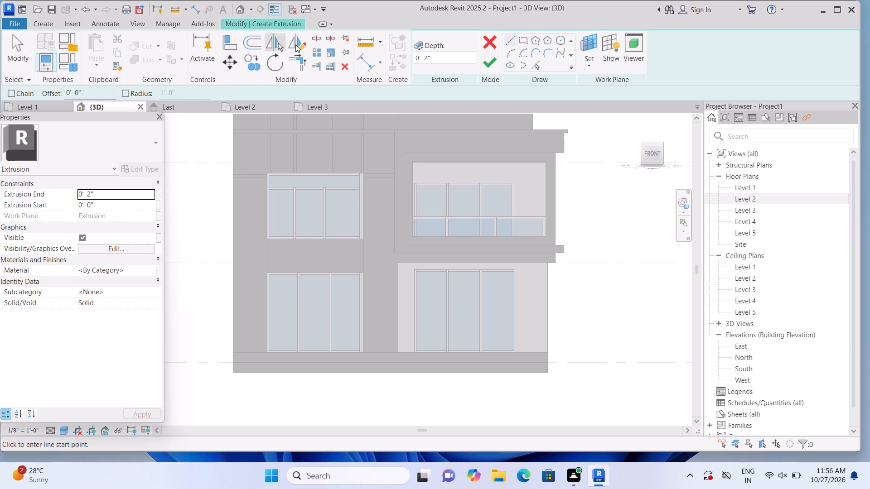
Sketch a rectangular strip about 3'-4 1/2" by 3" from the block's left edge to the upper window's bottom-left corner.
left_click(527, 37)
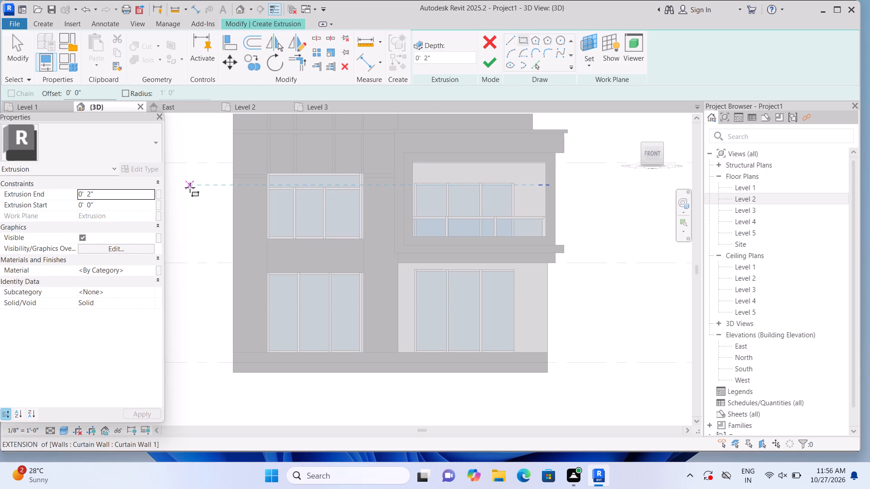
left_click(235, 236)
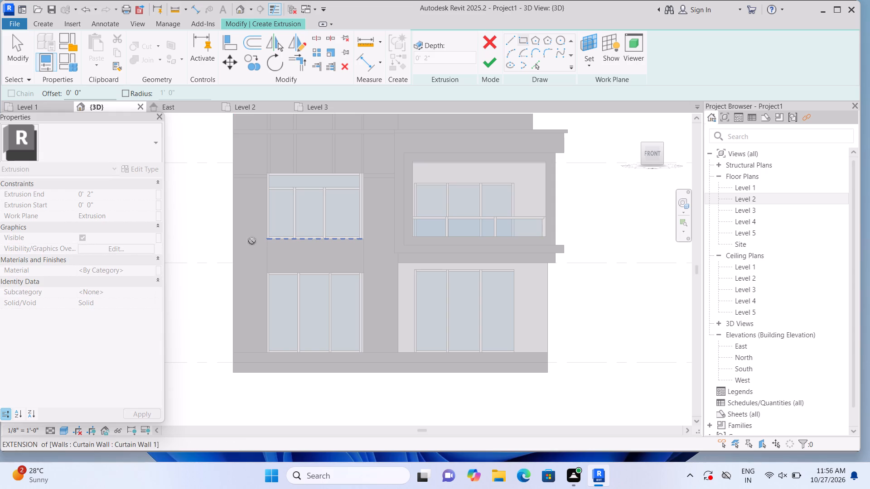
scroll(262, 243, "up", 5)
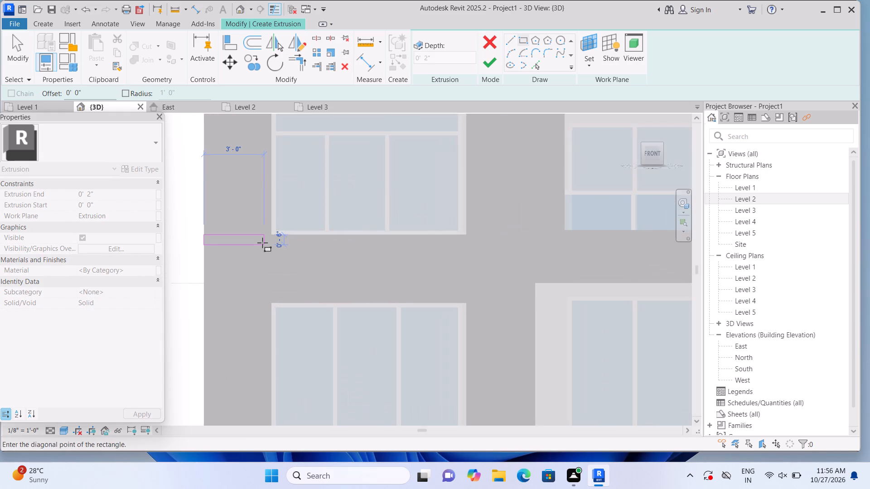
scroll(262, 243, "up", 1)
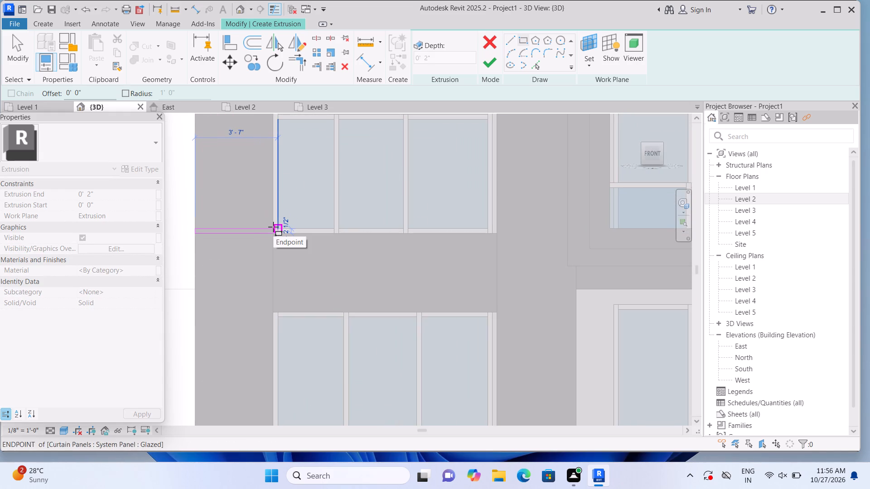
scroll(273, 227, "up", 3)
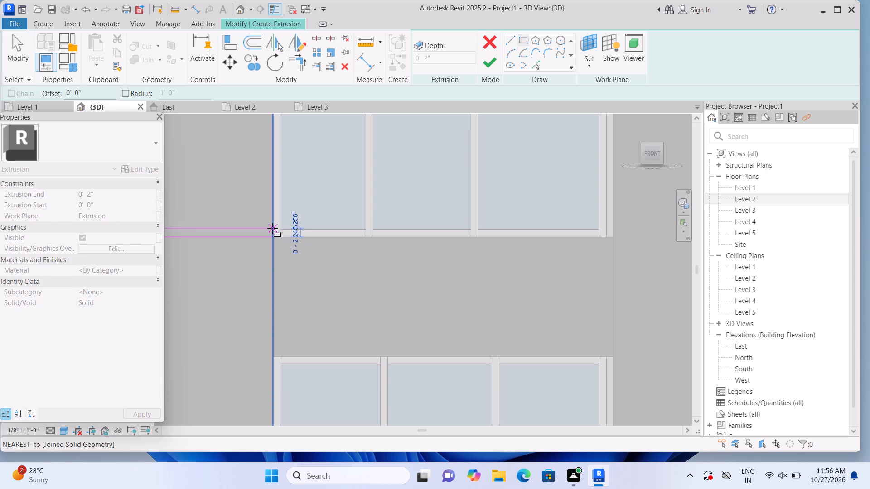
left_click(272, 228)
scroll(272, 228, "down", 10)
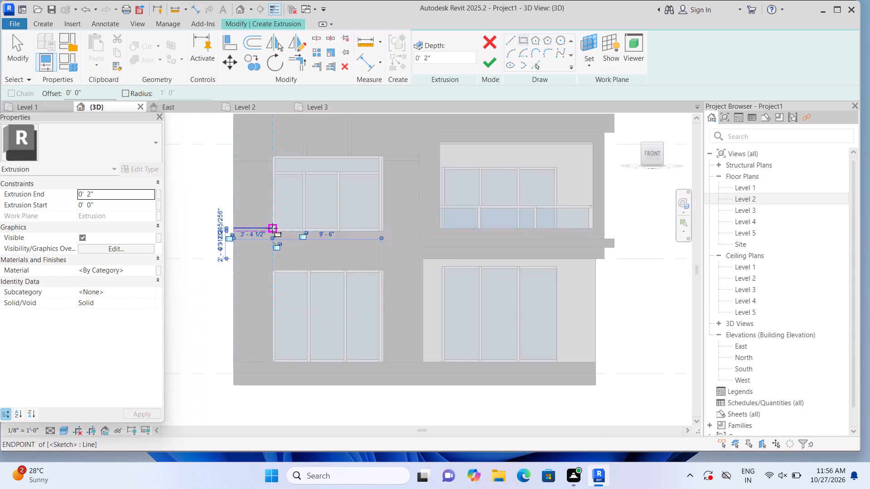
scroll(272, 228, "down", 1)
scroll(272, 229, "up", 2)
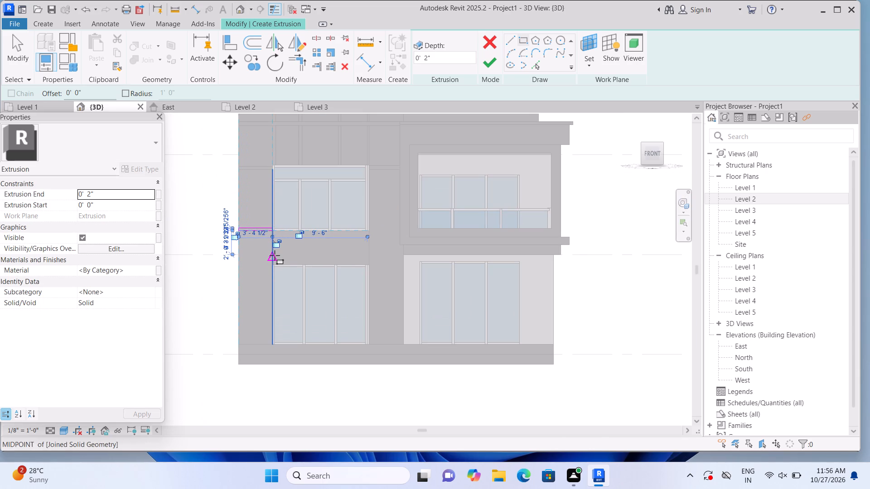
key("Escape")
Sketch a matching rectangular strip about 3'-1" by 3" from the upper window's bottom-right corner to the balcony frame's edge.
scroll(359, 231, "up", 1)
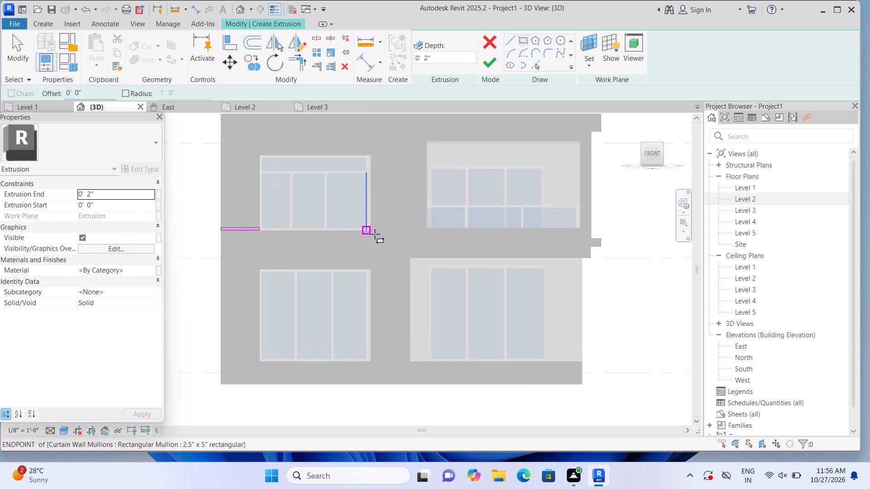
scroll(377, 234, "up", 6)
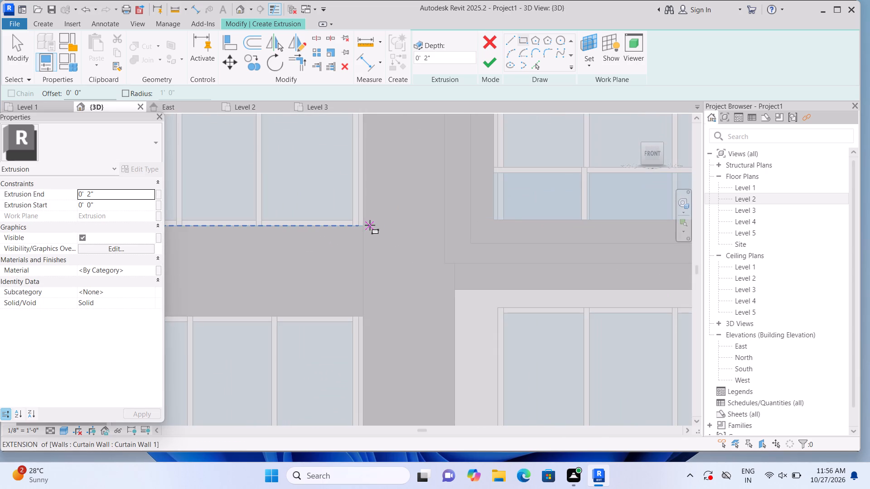
scroll(370, 225, "up", 1)
left_click(363, 223)
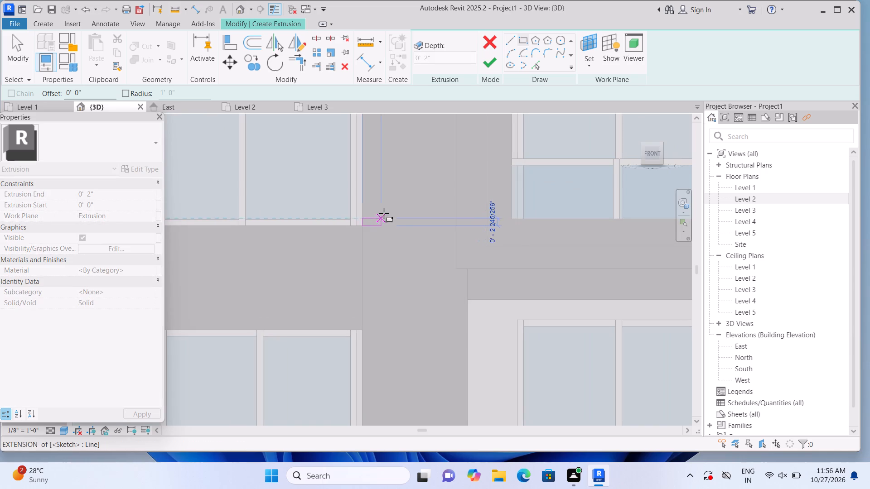
left_click(458, 216)
scroll(458, 216, "down", 6)
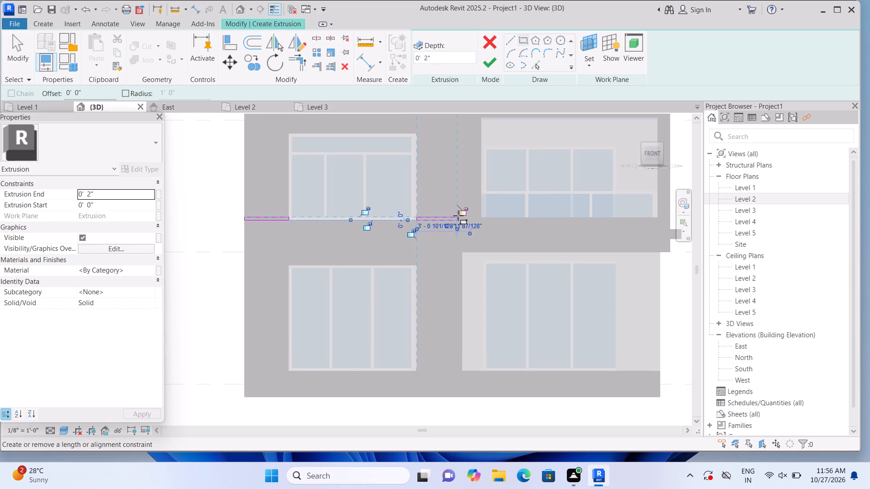
scroll(458, 216, "down", 1)
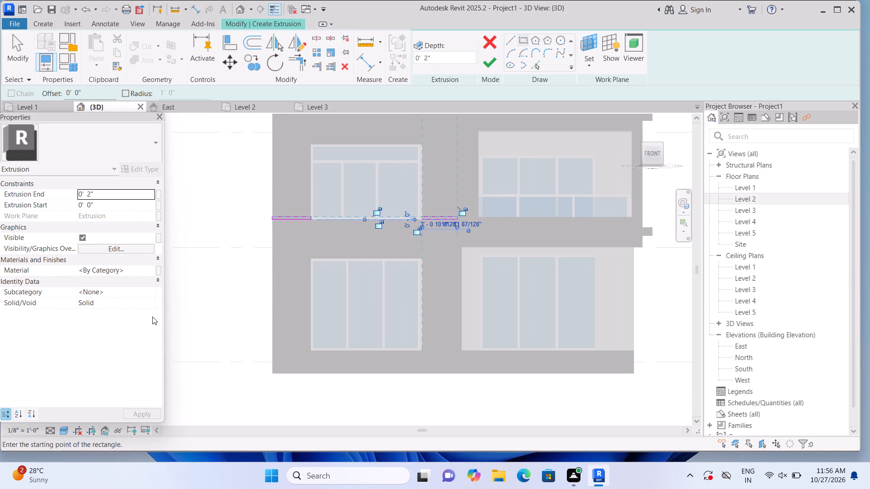
key("Escape")
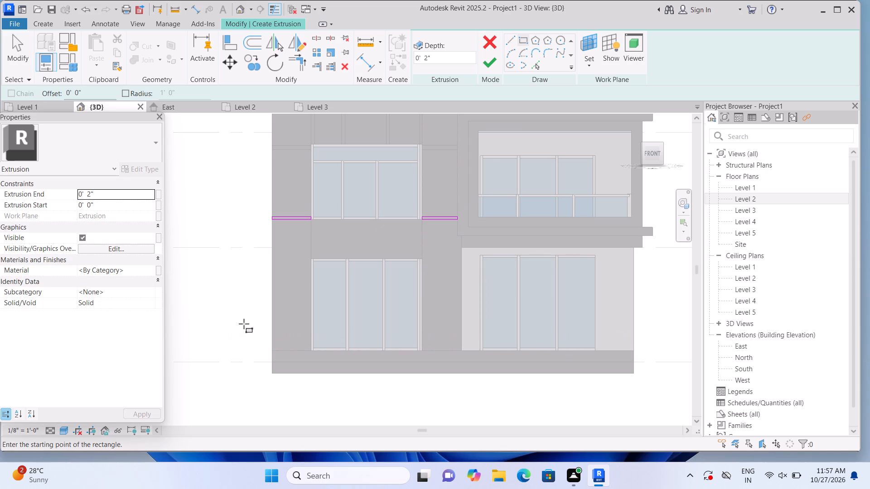
Sketch a rectangular strip about 3'-4 1/2" by 3" from the lower window's top-left corner to the tall block's left edge.
middle_click_drag(298, 302, 260, 382)
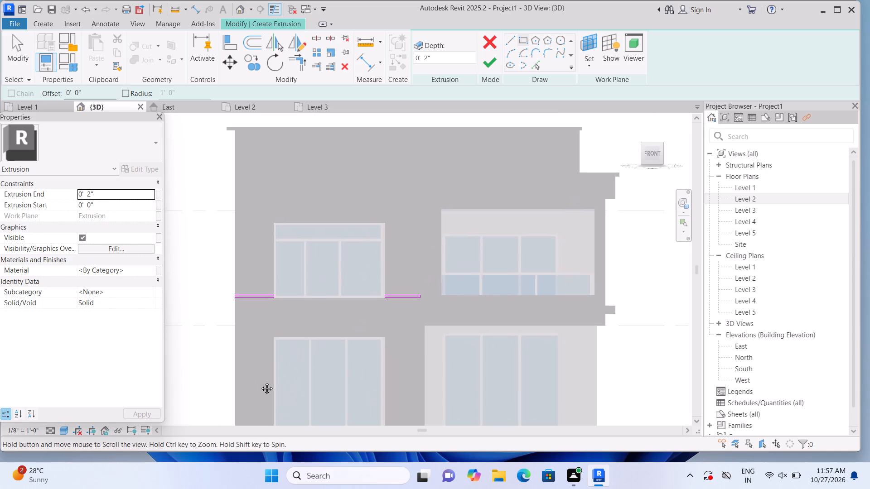
middle_click_drag(260, 382, 266, 292)
scroll(260, 268, "up", 3)
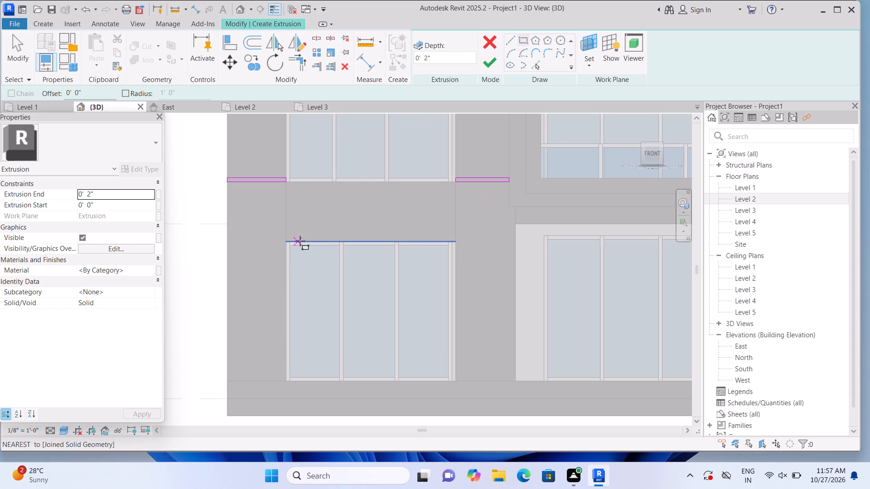
left_click(283, 242)
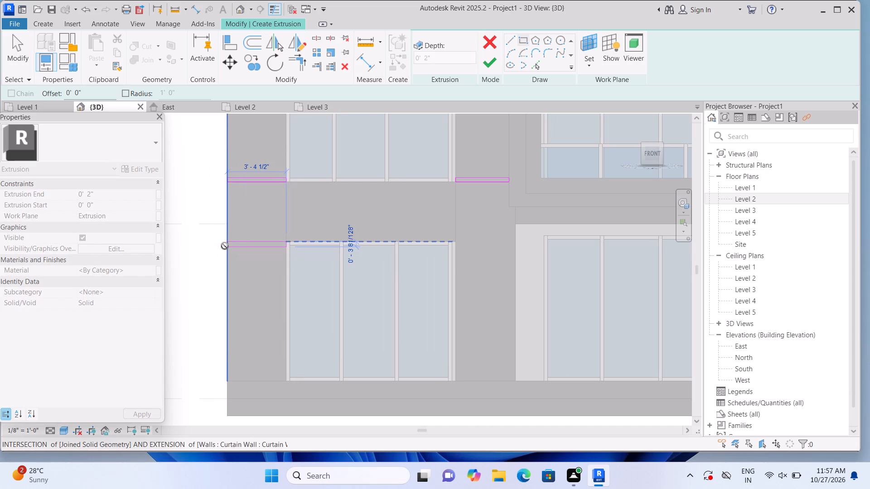
scroll(225, 246, "up", 7)
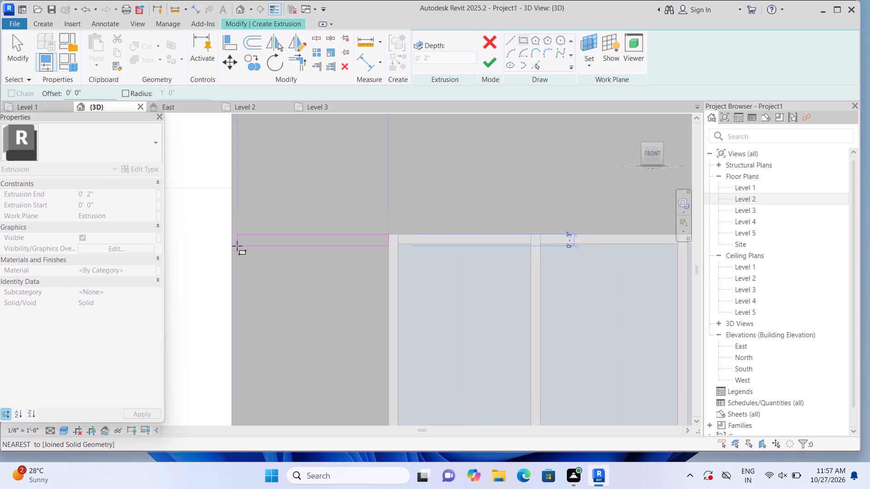
left_click(233, 246)
scroll(233, 246, "down", 5)
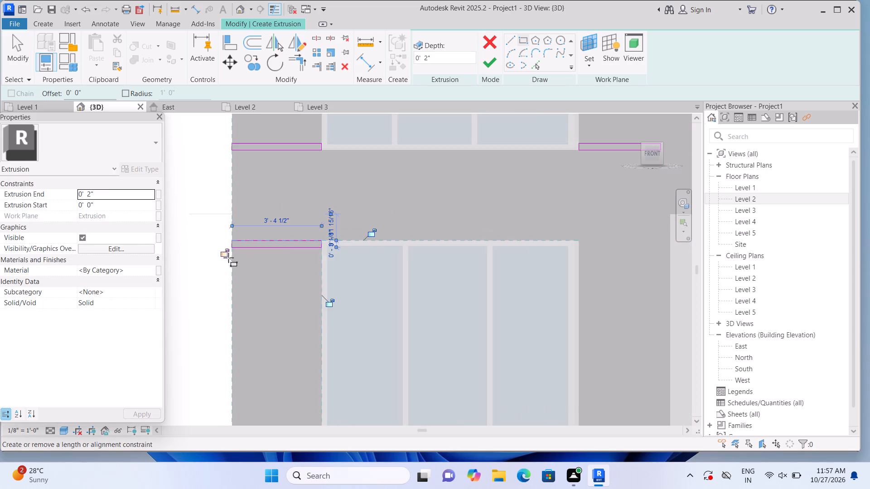
scroll(228, 258, "down", 3)
key("Escape")
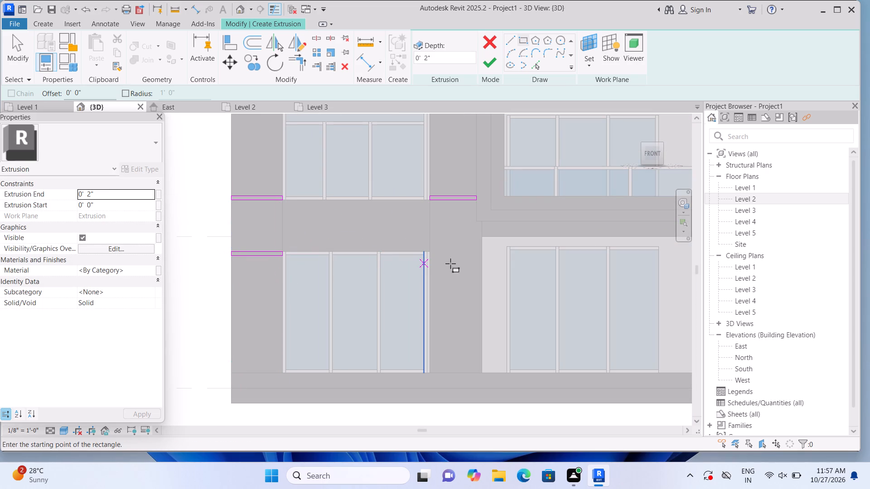
Sketch a rectangular strip about 3'-5 1/4" by 3 1/8" from the lower window's top-right corner to the front wall's right edge.
middle_click_drag(435, 279, 393, 283)
scroll(392, 282, "up", 3)
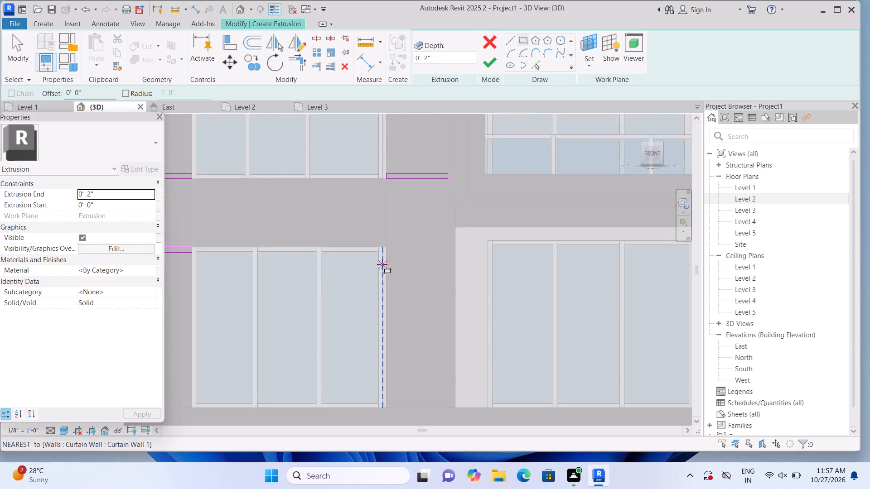
scroll(382, 264, "up", 4)
scroll(382, 260, "down", 3)
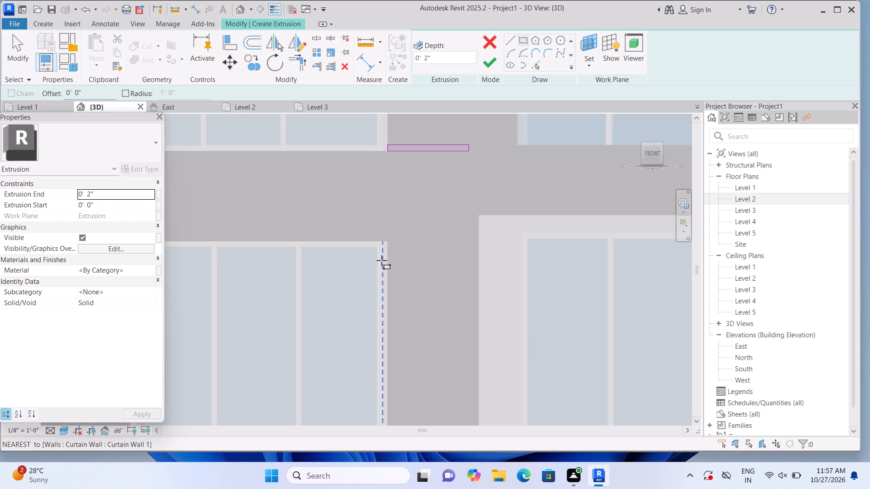
left_click(386, 240)
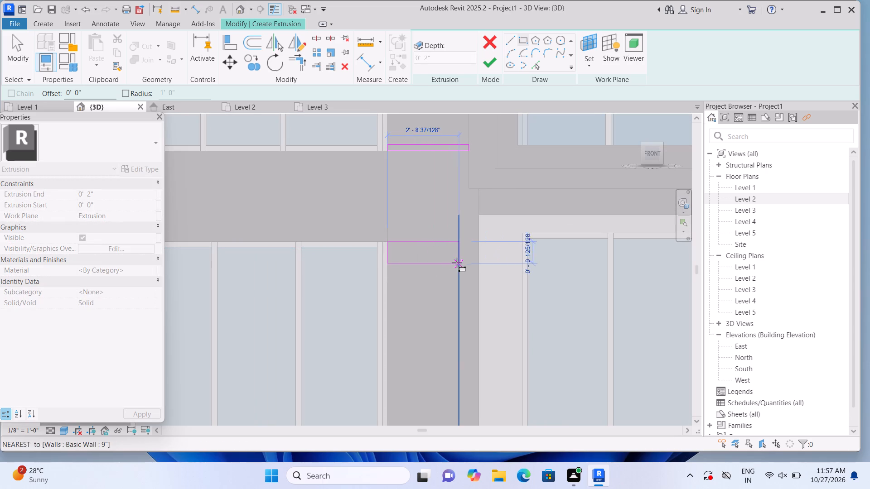
left_click(478, 249)
scroll(453, 286, "down", 2)
key("Escape")
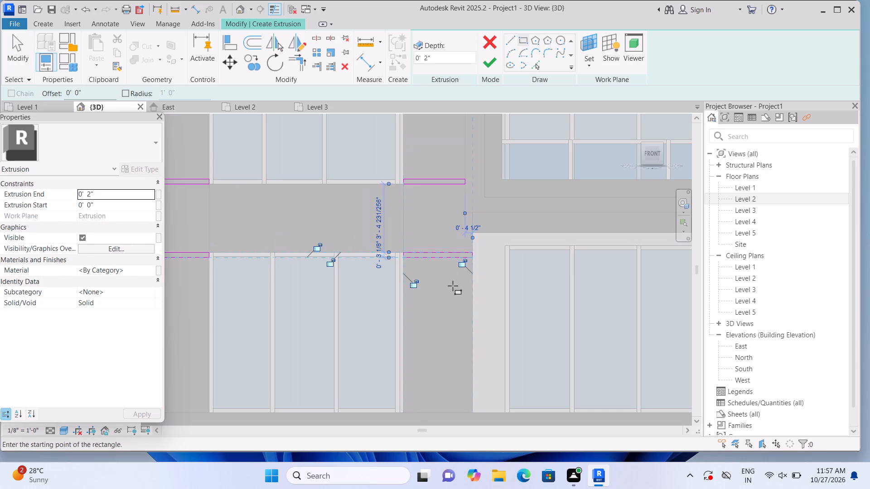
Sketch a strip about 3'-4 1/2" by 3 1/4" between the block's left edge and the lower window, about 3'-1" below the strip above.
scroll(453, 286, "down", 1)
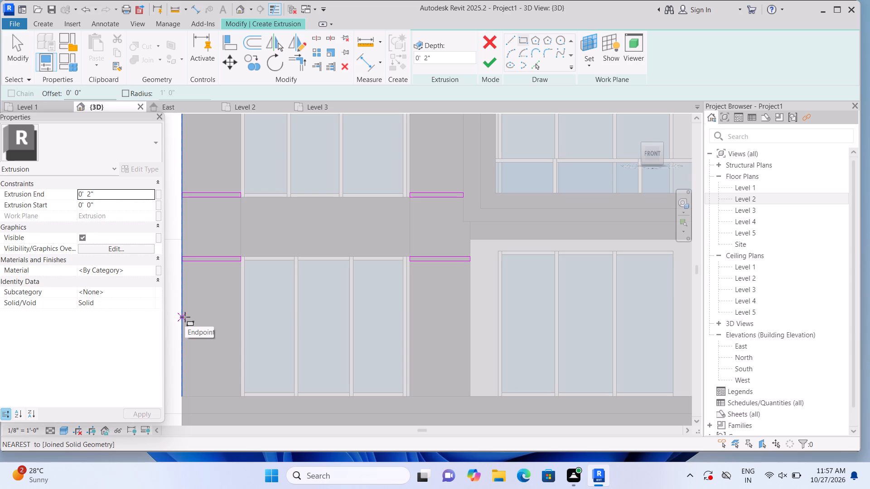
scroll(185, 317, "down", 6)
scroll(185, 317, "up", 1)
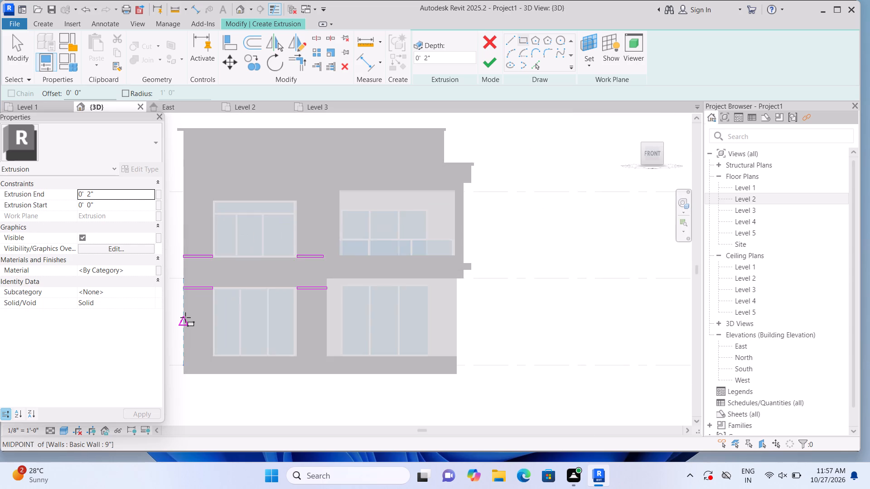
scroll(185, 317, "up", 2)
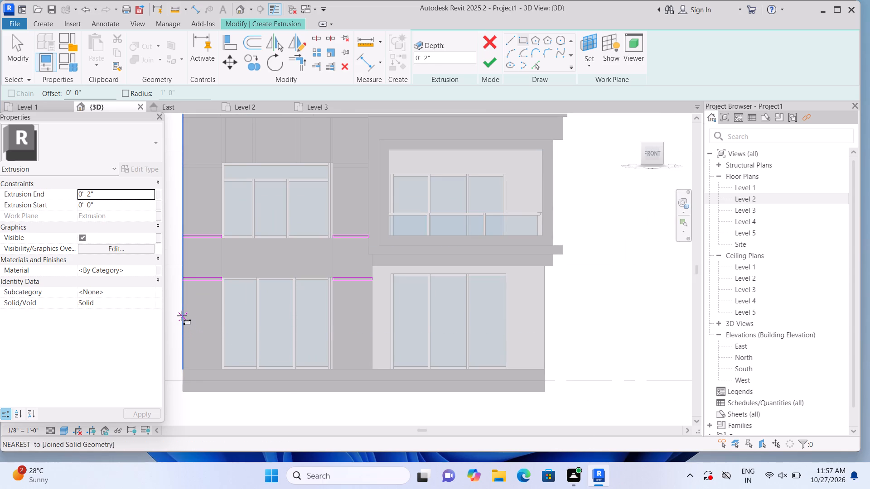
scroll(183, 317, "down", 1)
middle_click_drag(188, 323, 200, 332)
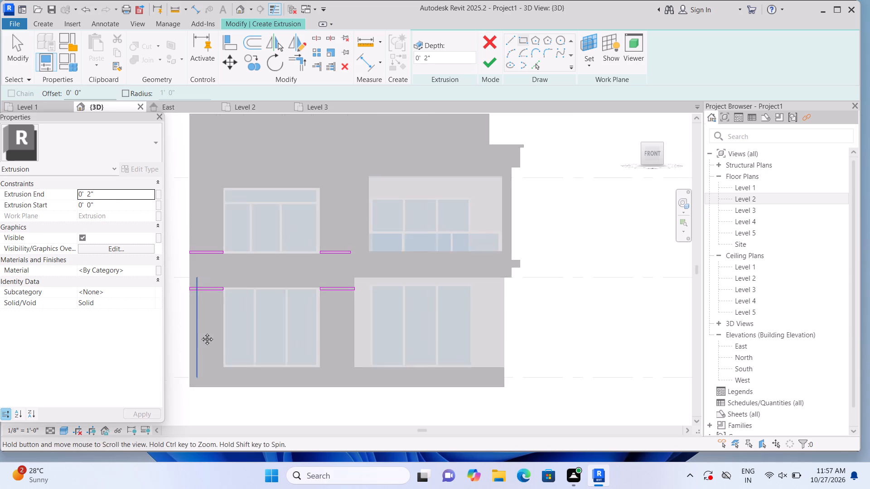
middle_click_drag(200, 332, 211, 345)
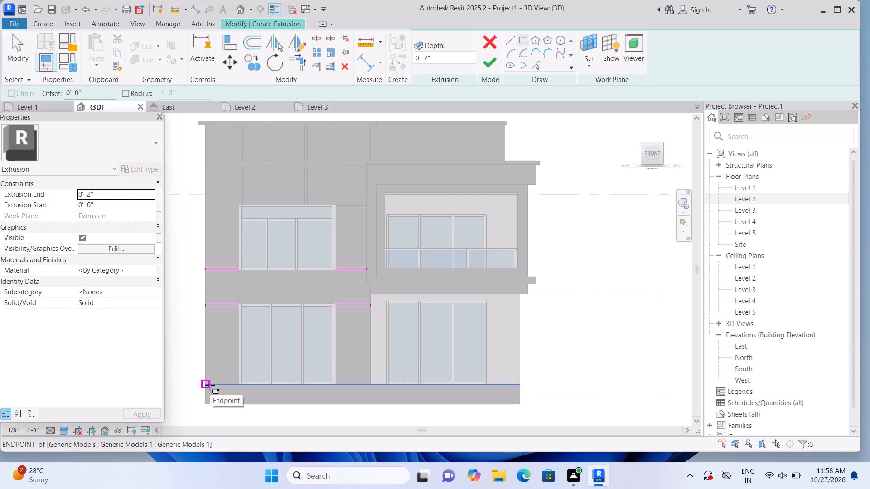
scroll(210, 385, "up", 1)
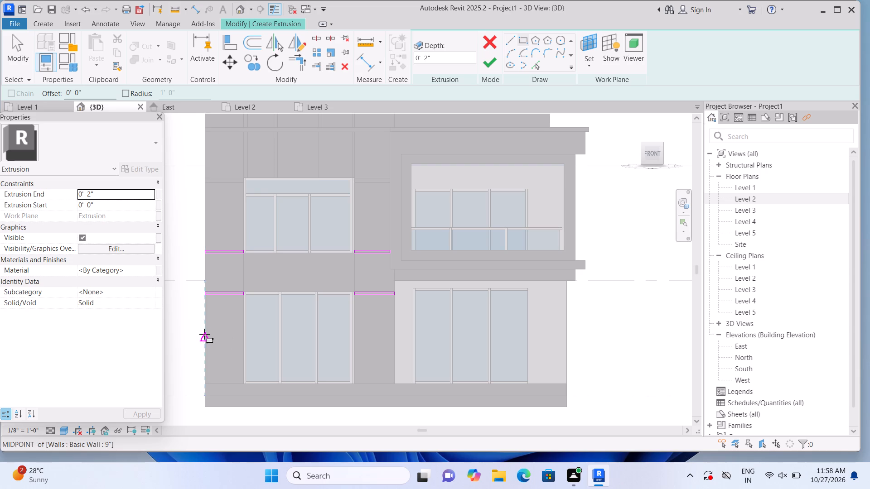
left_click(203, 331)
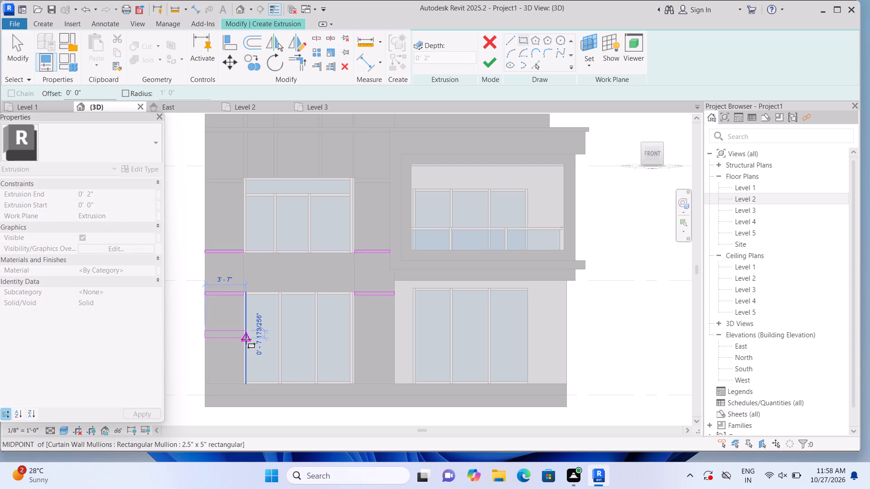
scroll(246, 339, "up", 7)
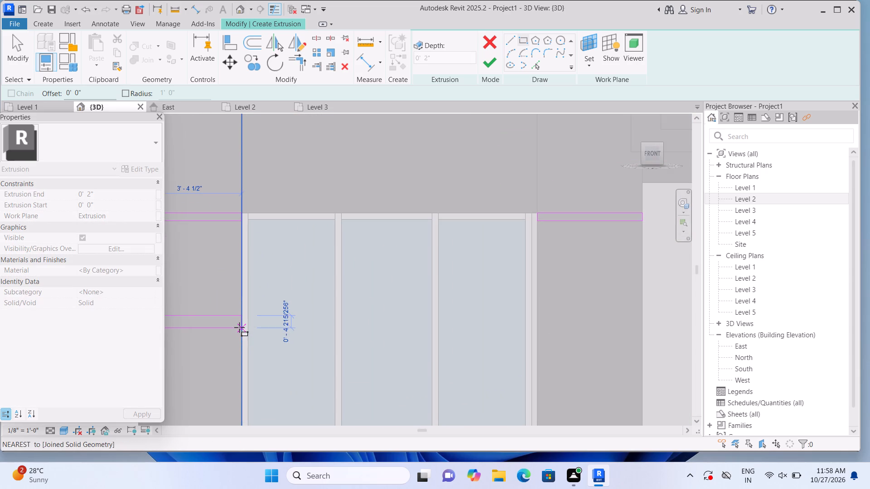
left_click(238, 324)
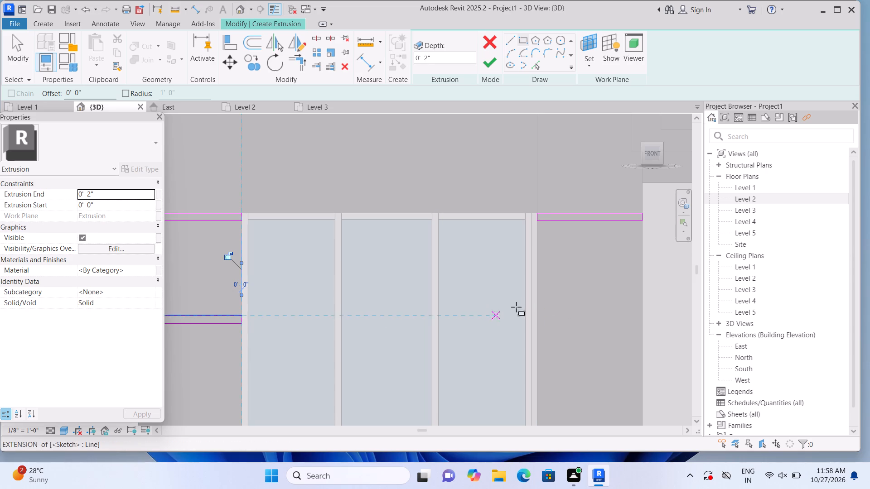
Sketch a strip about 3'-5 1/4" by 3 1/4" from the lower window's right side to the wall's right edge, aligned with the left mid-height strip.
double_click(539, 317)
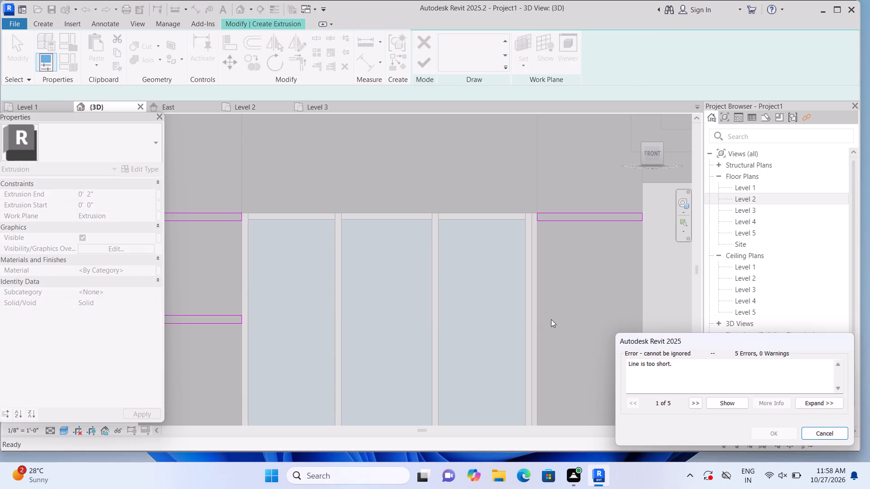
double_click(822, 431)
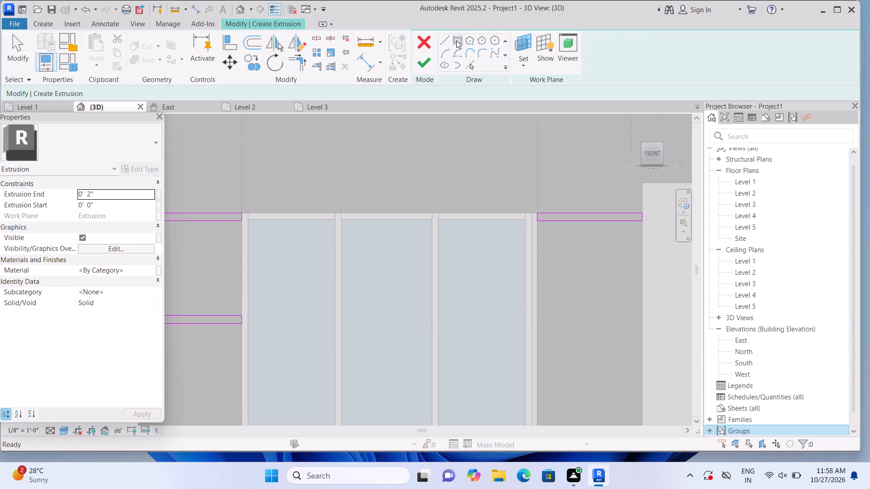
left_click(456, 40)
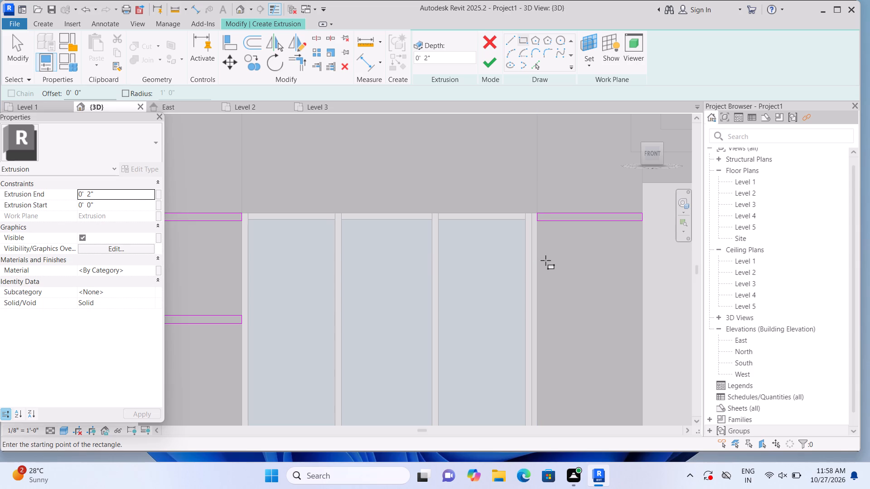
left_click(537, 315)
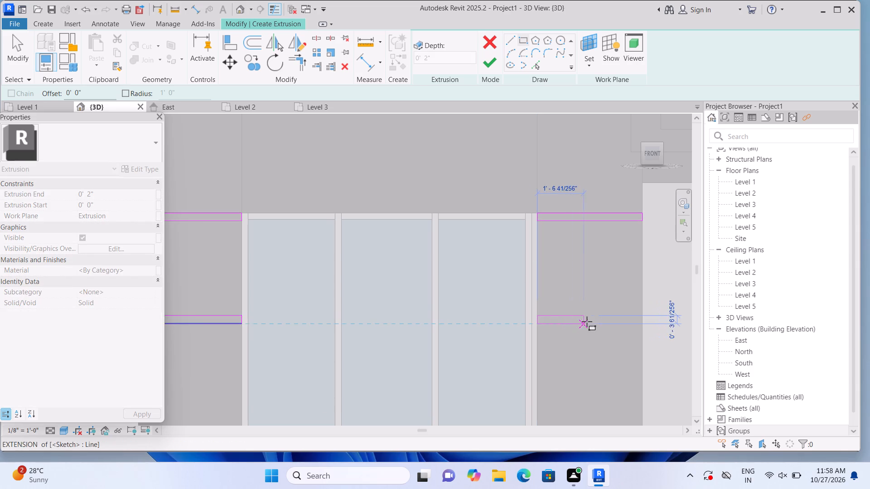
left_click(645, 325)
scroll(625, 348, "down", 2)
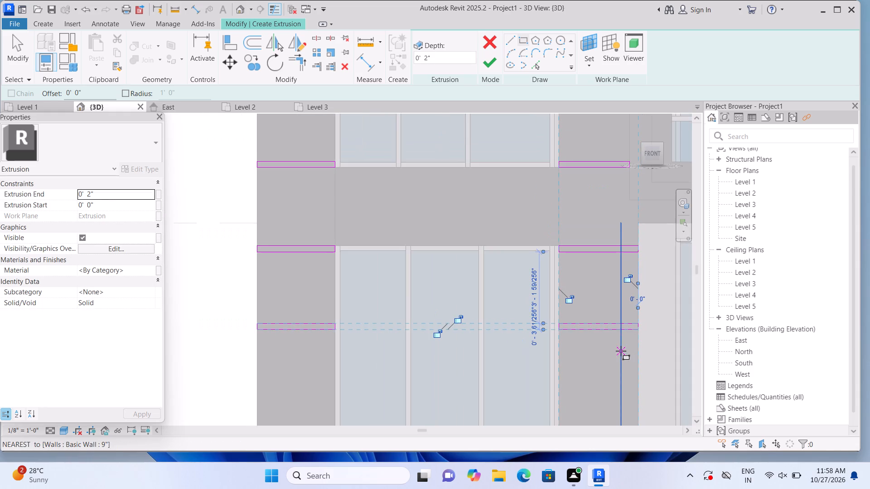
middle_click_drag(620, 350, 578, 211)
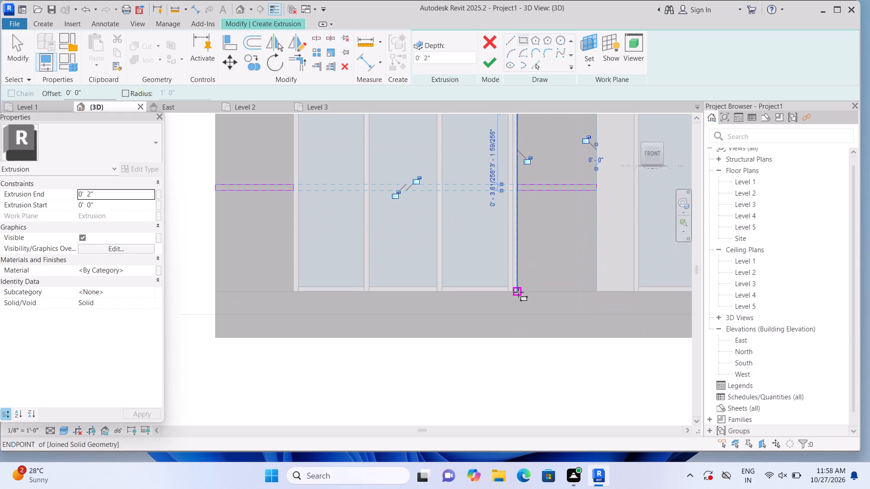
key("Escape")
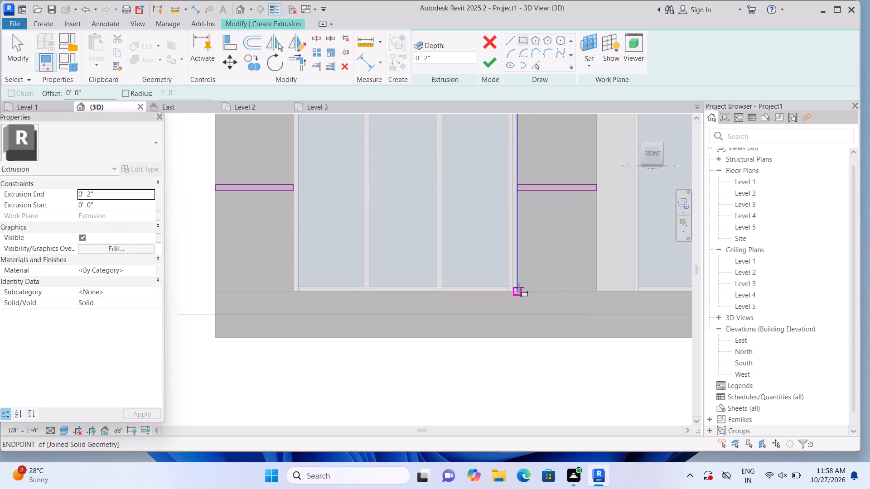
Sketch a strip about 3'-5 1/4" by 3 1/2" from the lower window's bottom-right corner to the wall's right edge, directly above the plinth.
left_click(518, 288)
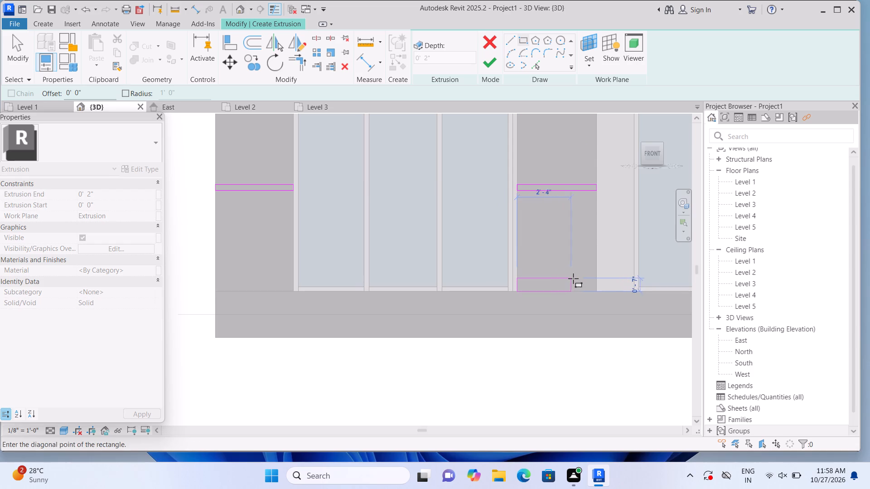
left_click(599, 285)
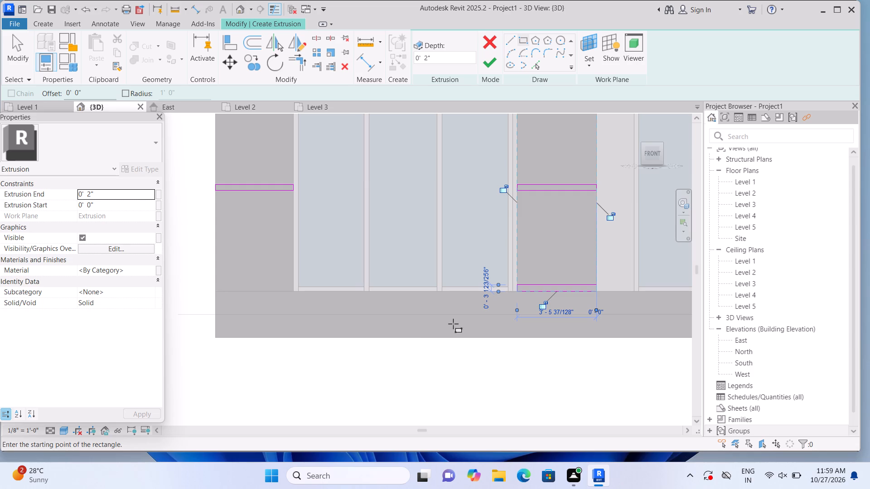
key("Escape")
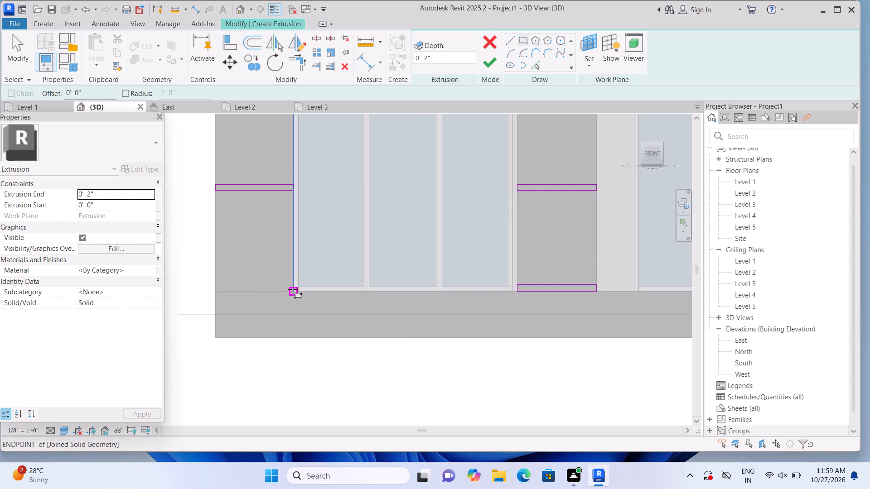
Sketch a matching strip about 3'-4 1/2" by 3 1/2" from the lower window's bottom-left corner to the block's left edge.
left_click(293, 291)
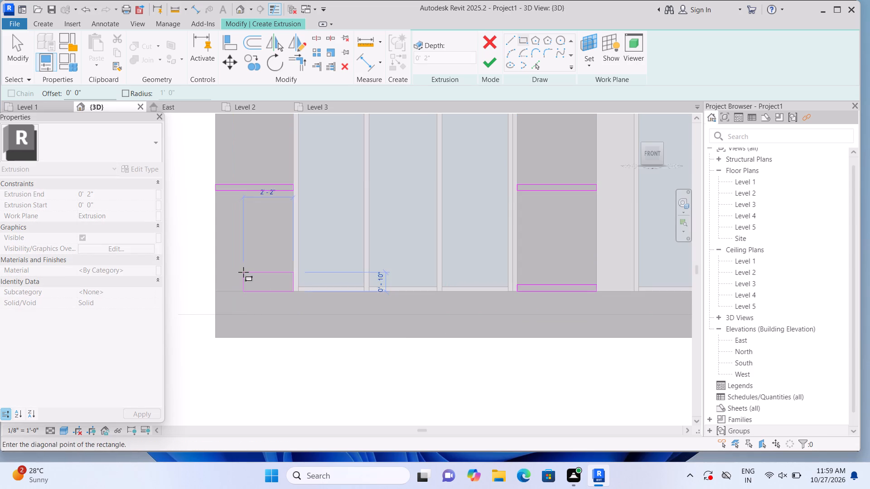
left_click(216, 282)
key("Escape")
Finish the sketch of the eight facade strips as a 2" deep solid extrusion and deselect it.
scroll(216, 282, "down", 2)
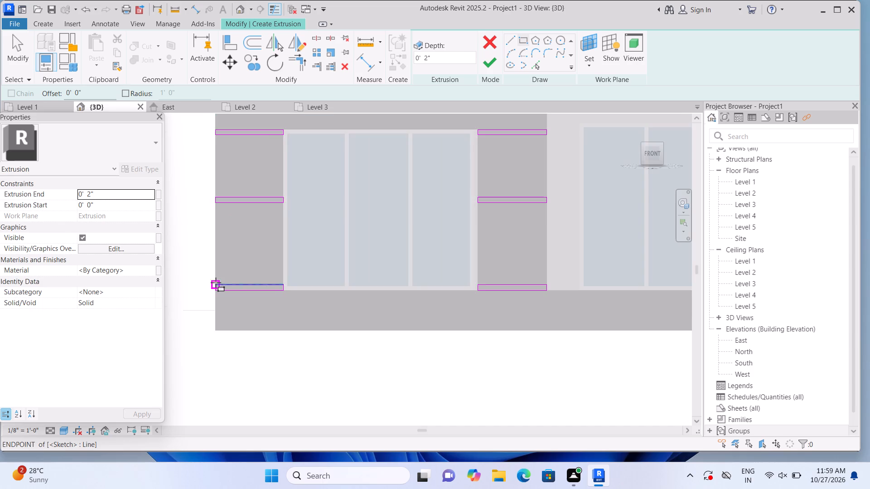
scroll(209, 273, "down", 3)
middle_click_drag(197, 262, 191, 342)
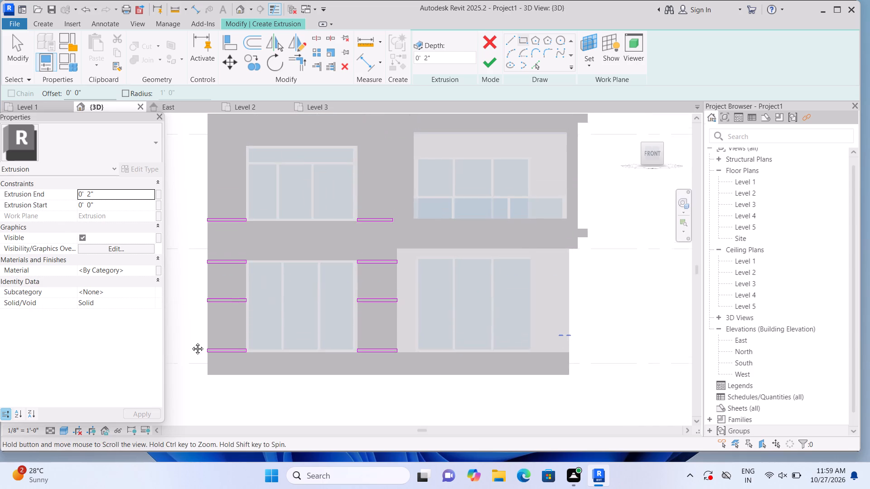
middle_click_drag(191, 342, 190, 342)
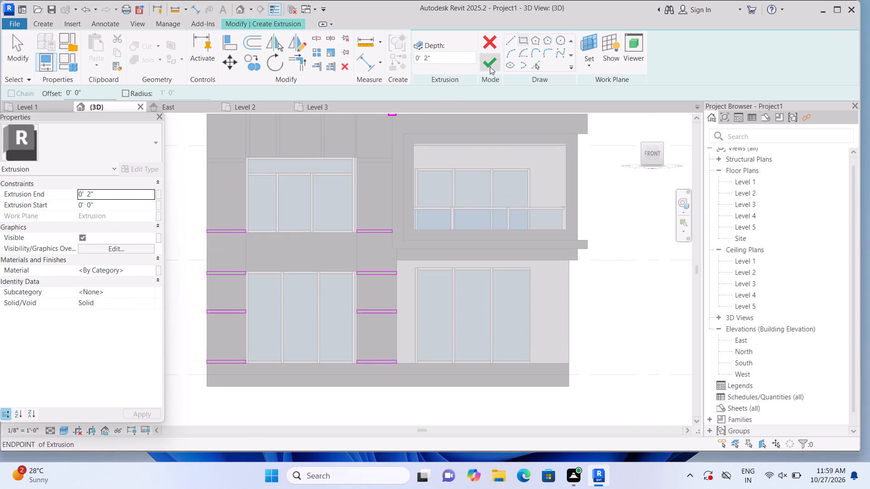
left_click(492, 62)
scroll(493, 102, "down", 3)
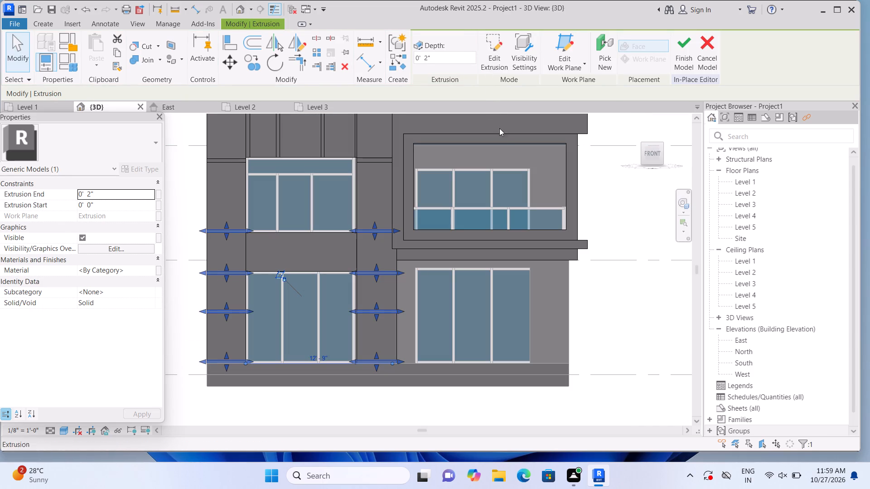
left_click(625, 187)
scroll(625, 219, "down", 1)
middle_click_drag(623, 218, 590, 235)
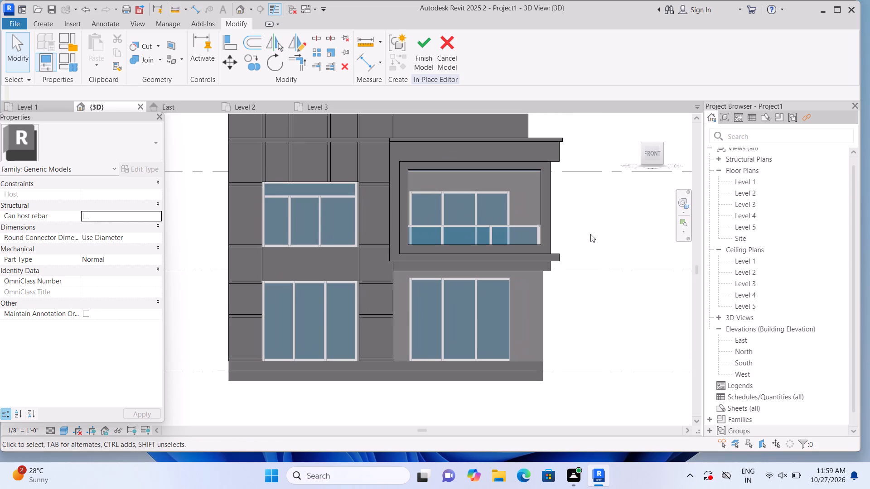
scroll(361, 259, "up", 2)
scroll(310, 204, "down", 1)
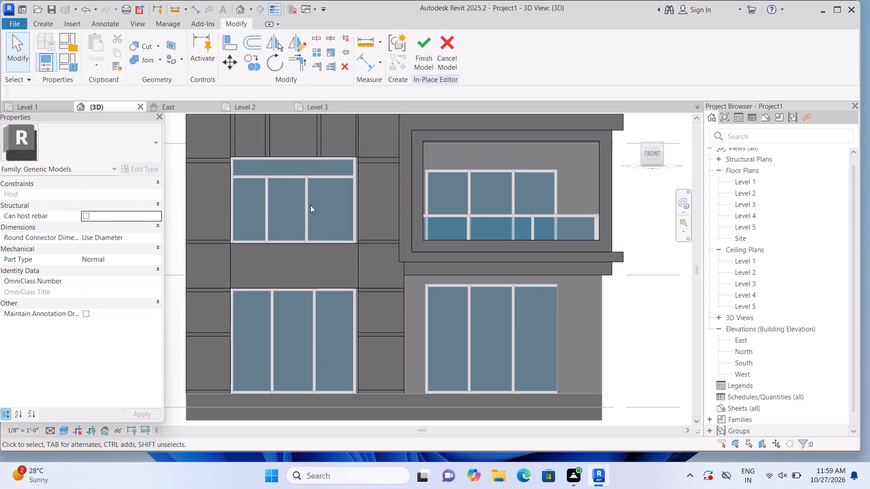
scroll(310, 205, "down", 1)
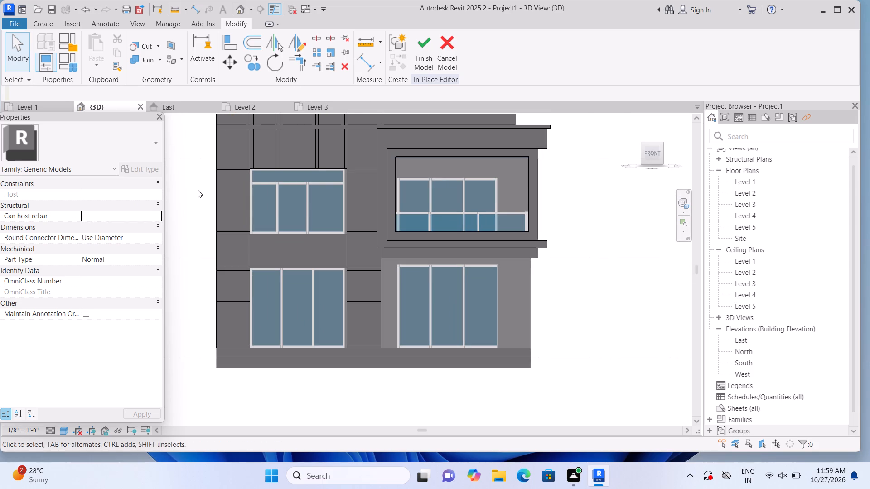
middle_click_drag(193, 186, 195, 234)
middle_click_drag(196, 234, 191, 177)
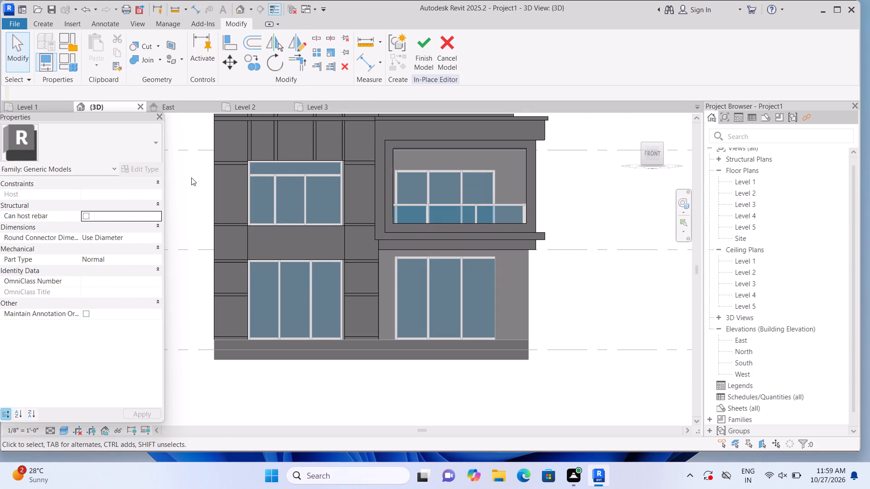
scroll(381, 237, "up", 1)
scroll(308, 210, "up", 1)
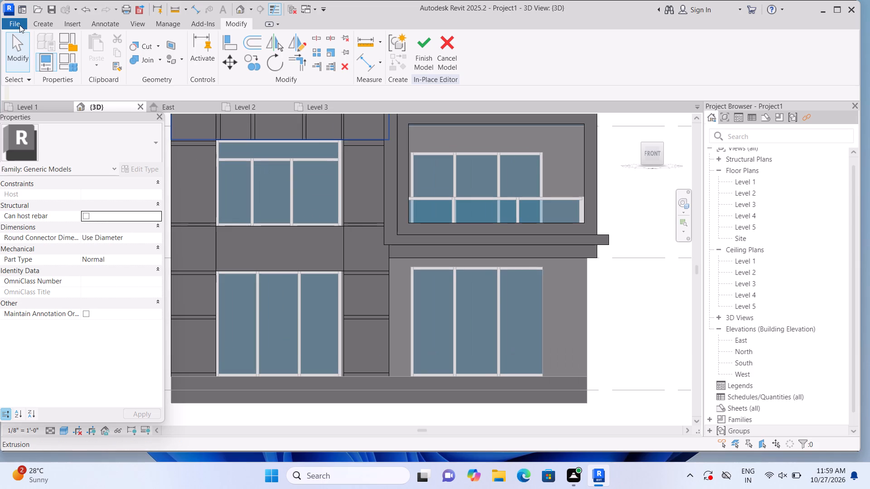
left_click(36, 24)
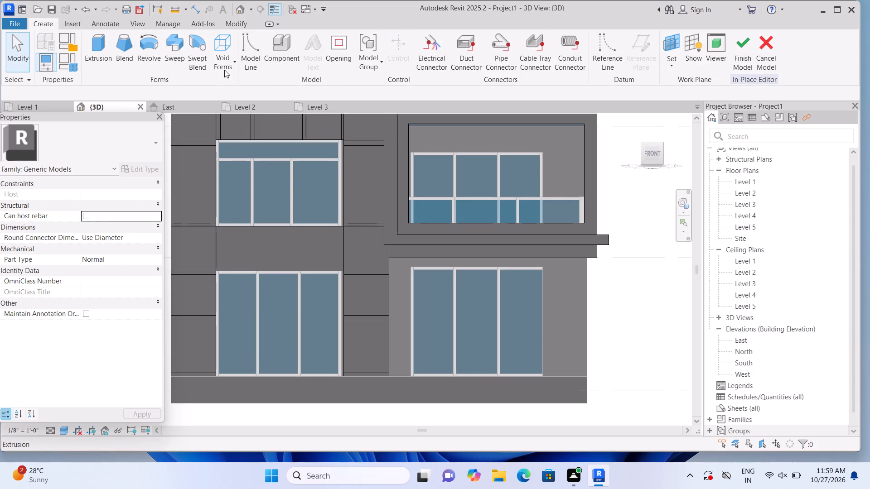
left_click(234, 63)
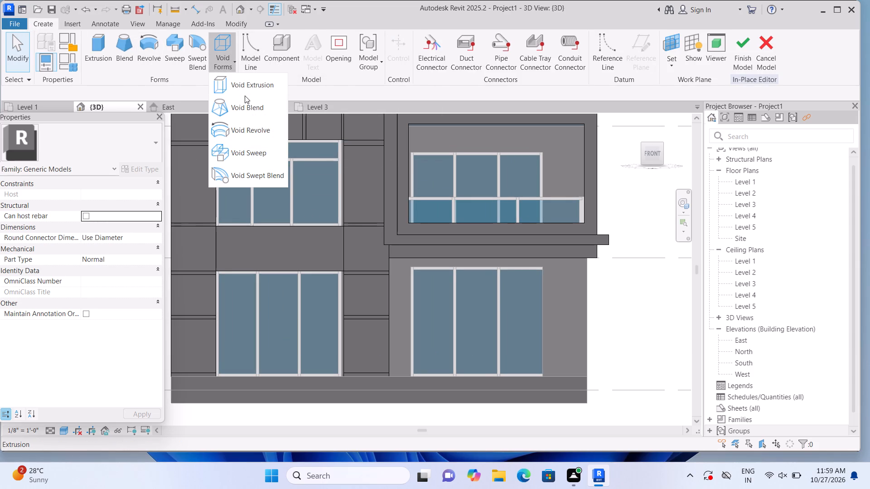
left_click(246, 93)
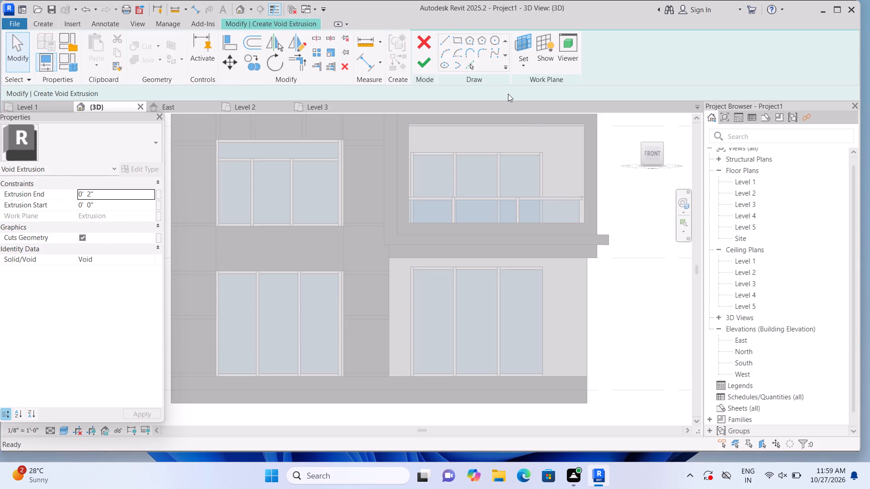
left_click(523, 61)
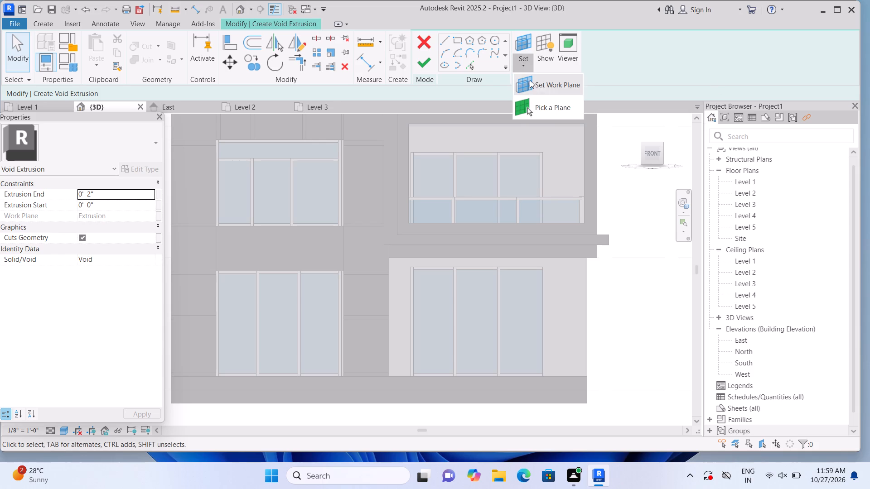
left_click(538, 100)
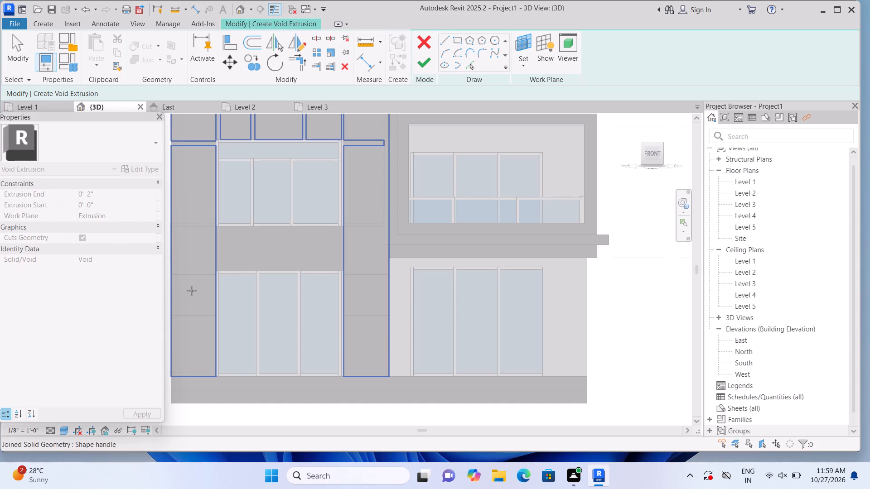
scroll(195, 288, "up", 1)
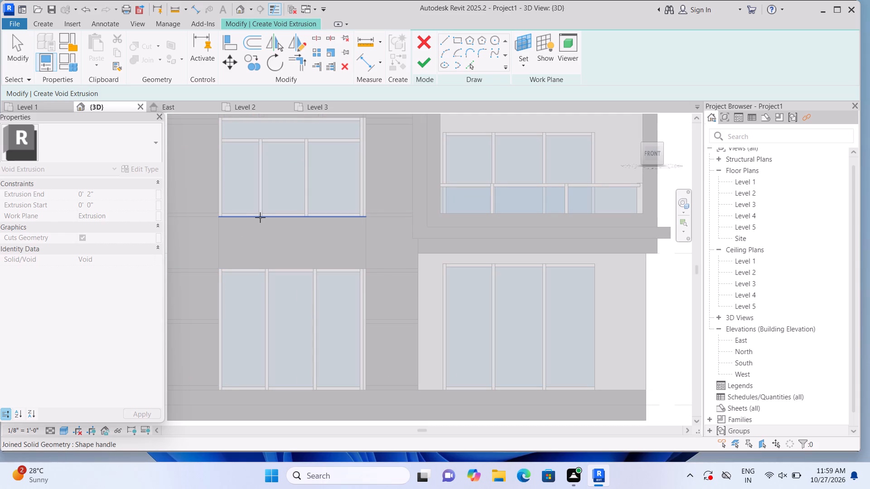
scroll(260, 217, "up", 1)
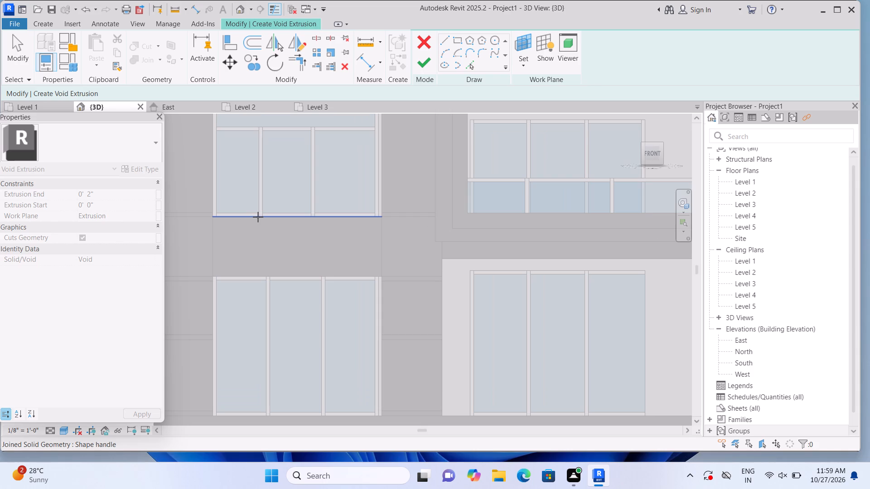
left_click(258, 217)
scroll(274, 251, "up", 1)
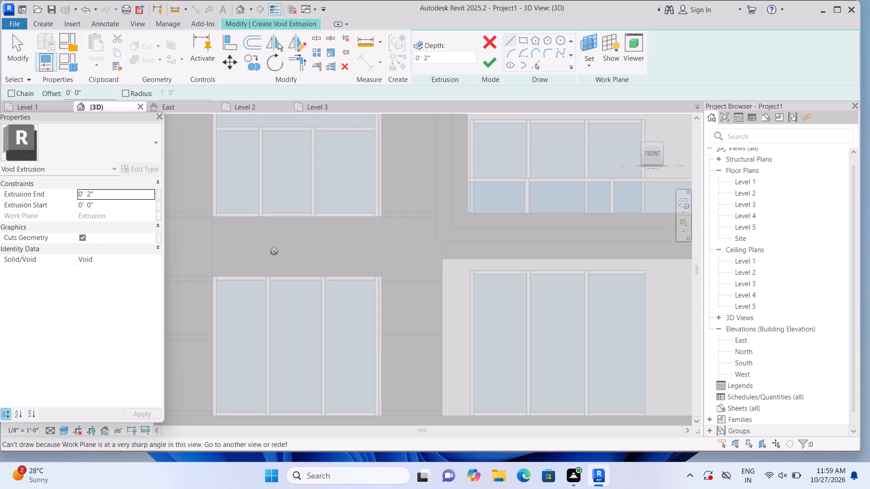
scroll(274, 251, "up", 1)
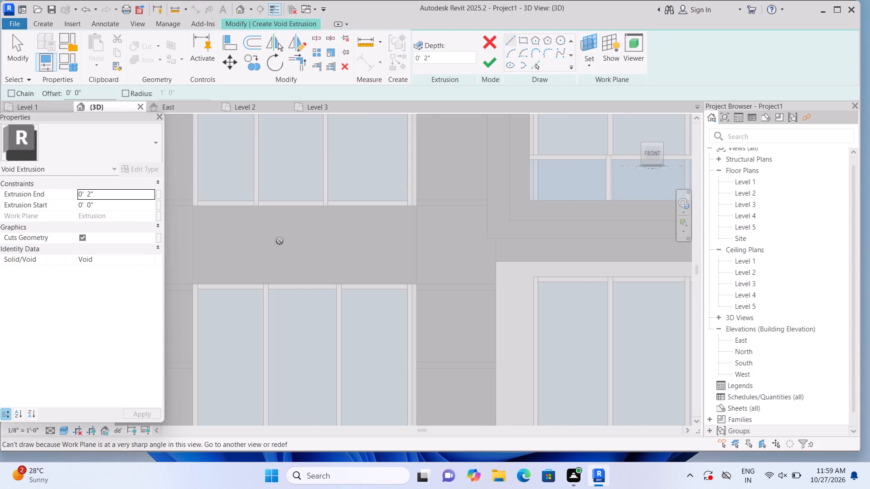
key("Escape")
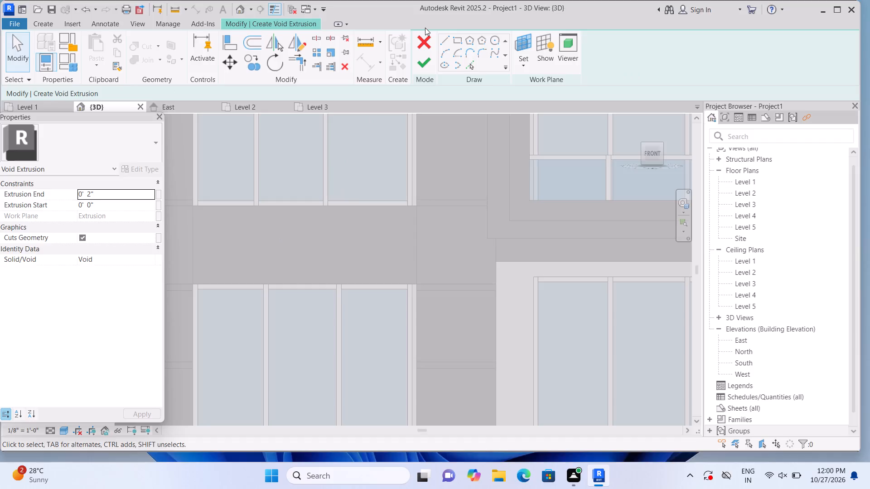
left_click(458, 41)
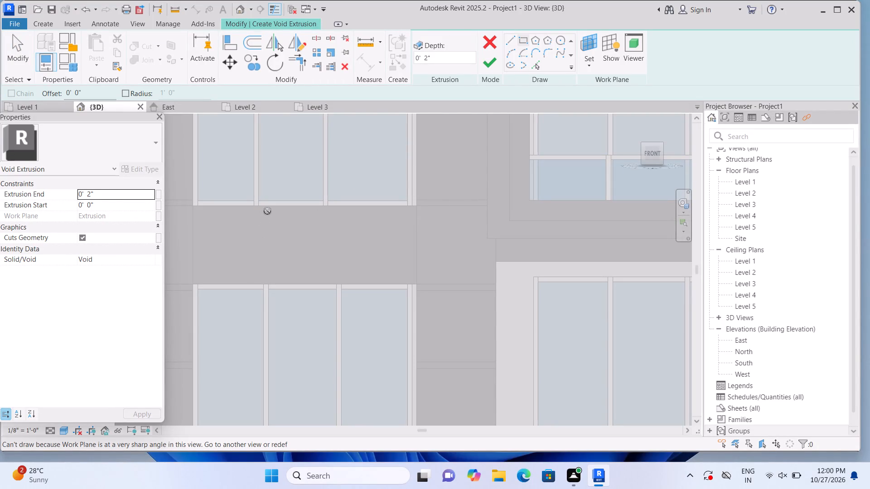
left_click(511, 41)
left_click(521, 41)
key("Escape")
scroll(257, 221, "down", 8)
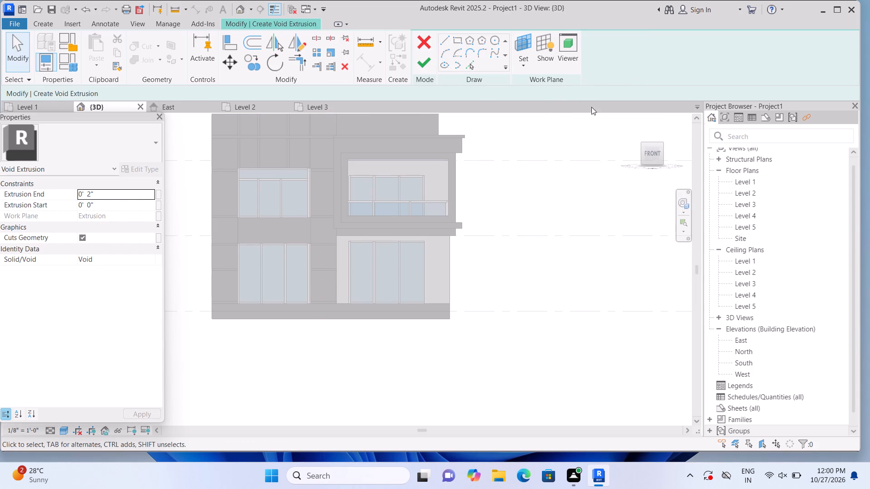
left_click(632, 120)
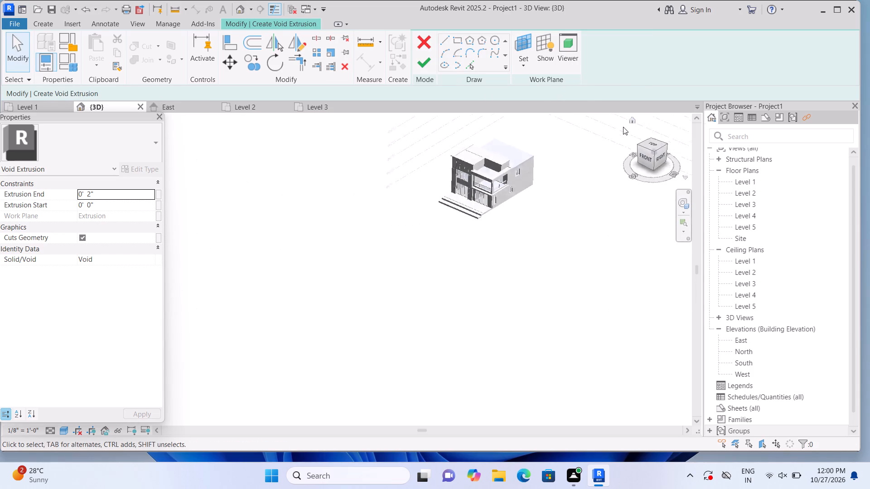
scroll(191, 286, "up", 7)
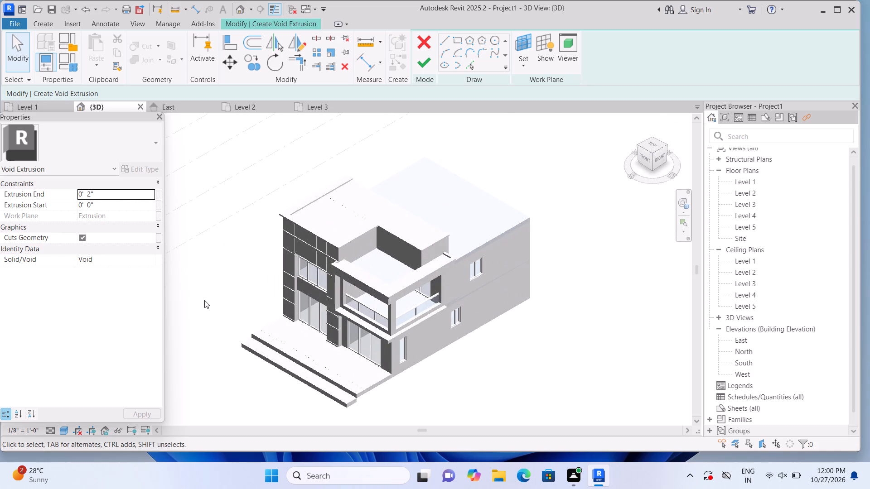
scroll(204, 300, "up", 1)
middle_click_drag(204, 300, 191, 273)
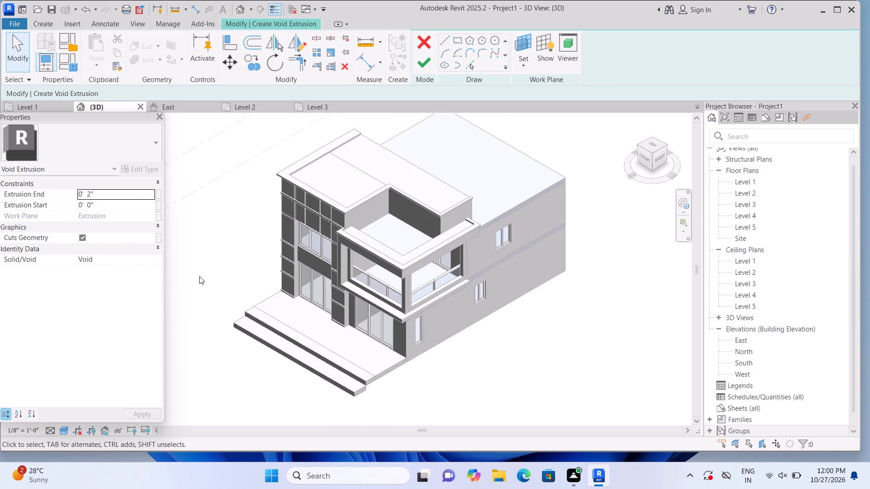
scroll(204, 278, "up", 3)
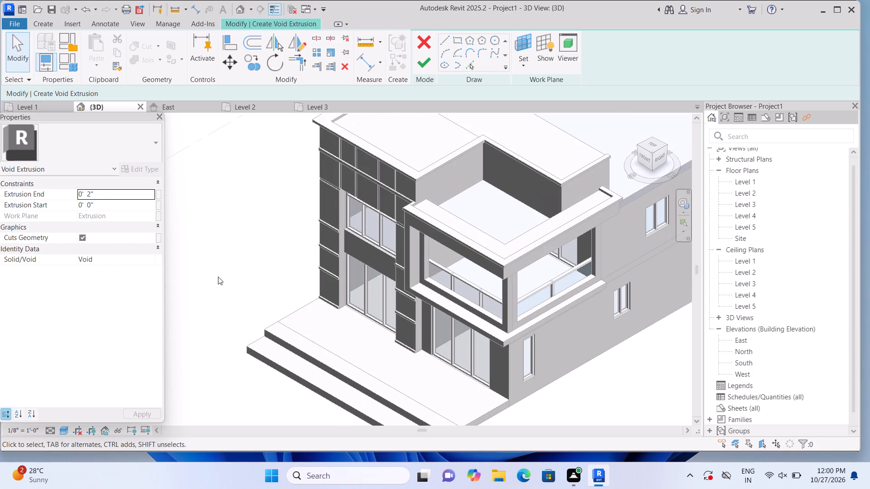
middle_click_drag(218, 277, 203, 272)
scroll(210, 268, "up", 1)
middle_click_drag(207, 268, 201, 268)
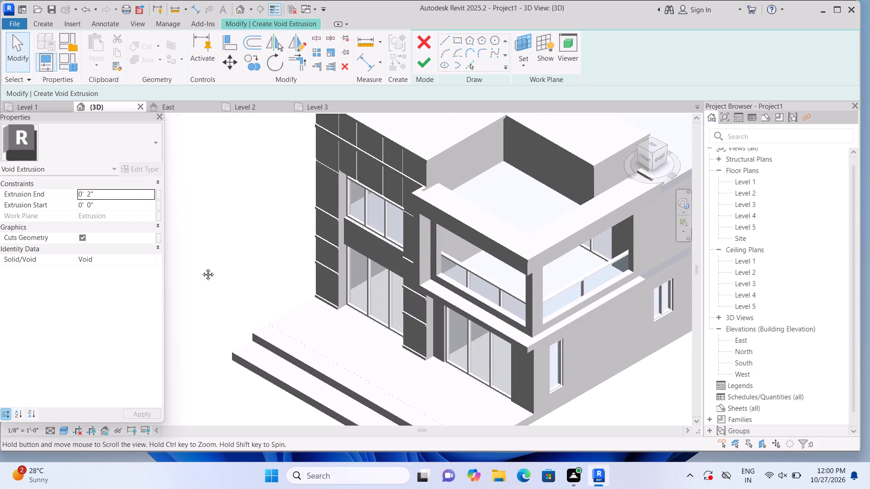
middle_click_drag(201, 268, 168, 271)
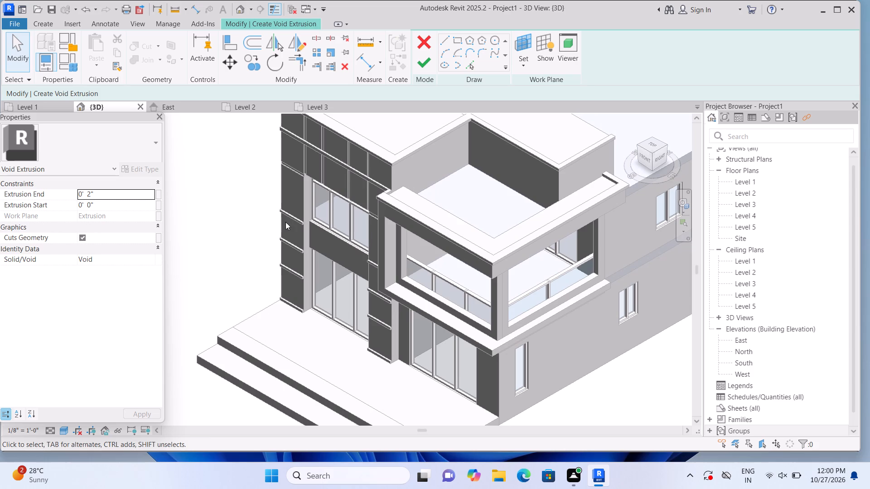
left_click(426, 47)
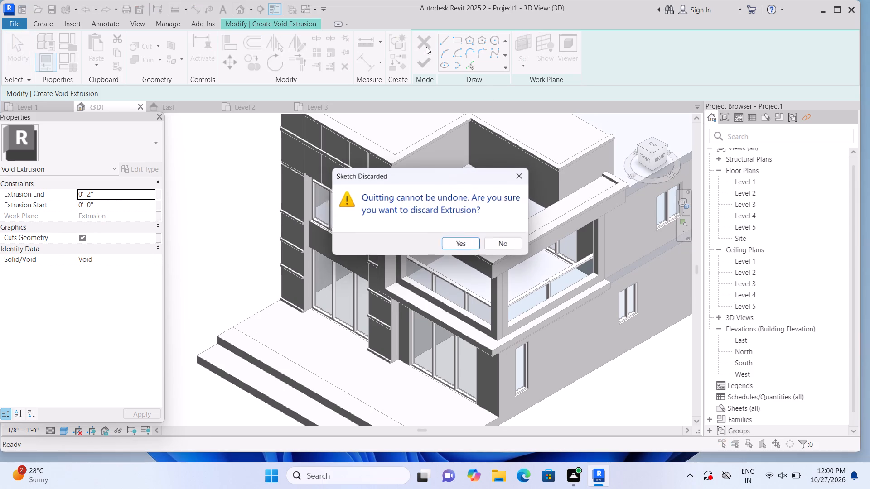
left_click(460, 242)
Delete the 2" solid extrusion of eight horizontal strips beside the tall block's front windows.
scroll(454, 243, "down", 4)
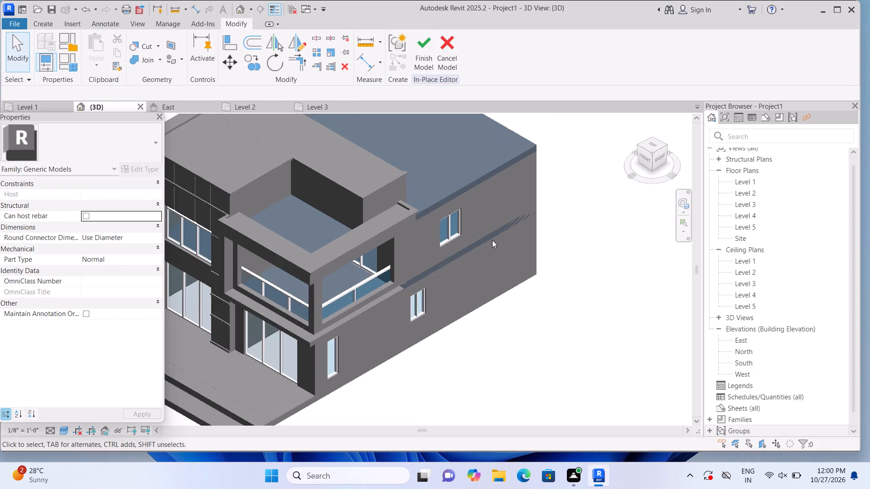
scroll(492, 240, "down", 3)
scroll(382, 259, "up", 1)
scroll(254, 267, "up", 5)
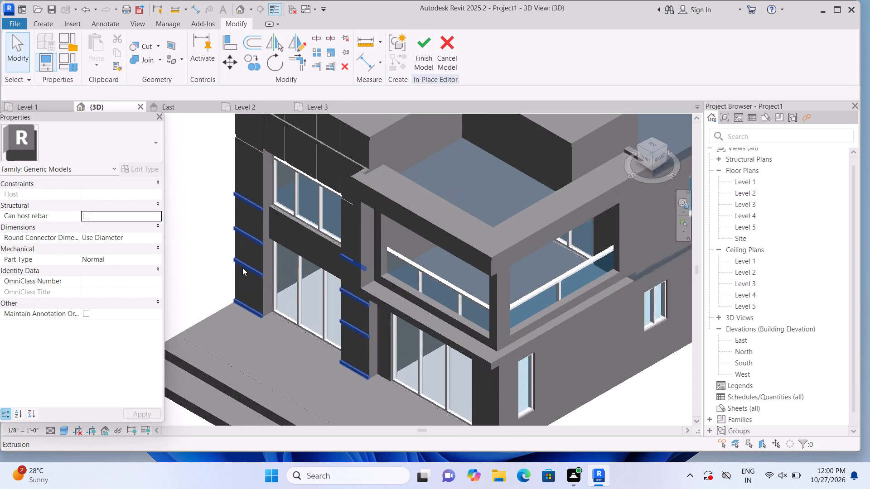
scroll(242, 268, "up", 1)
left_click(251, 192)
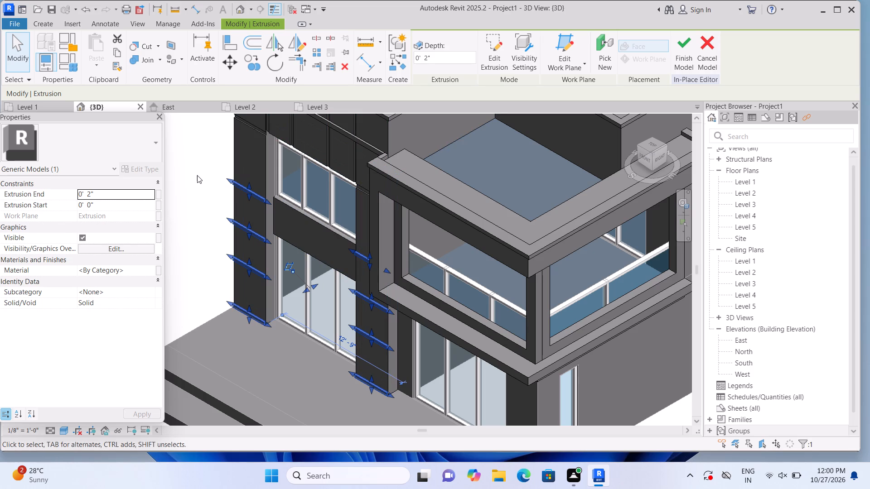
key("Delete")
Start a void extrusion on the front elevation of the house and pick the tall block's front wall face as its work plane.
scroll(197, 175, "down", 3)
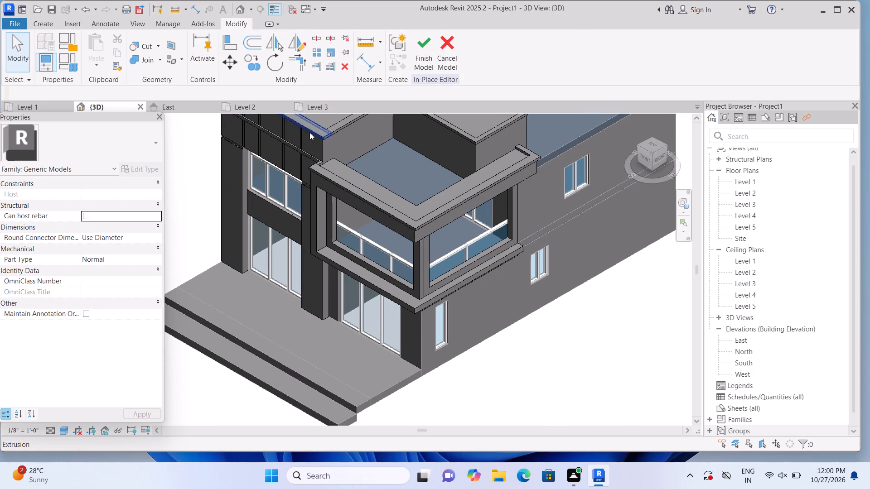
left_click(647, 157)
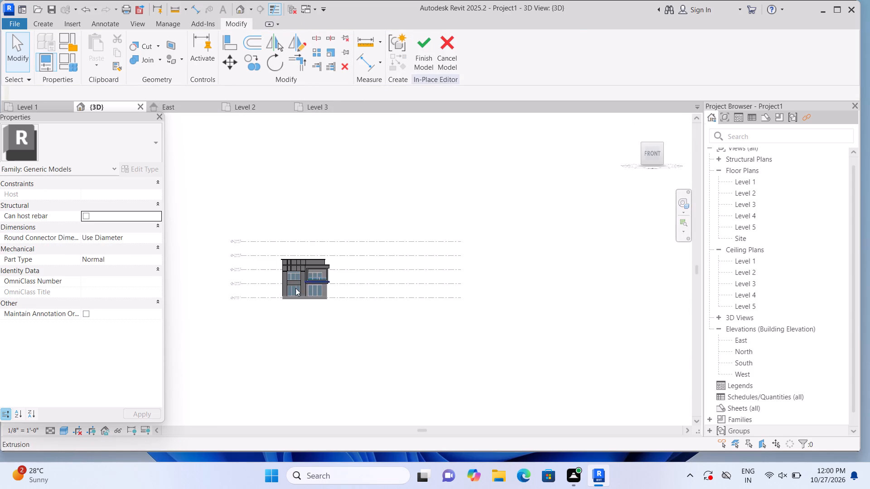
scroll(269, 316, "up", 11)
scroll(235, 240, "up", 2)
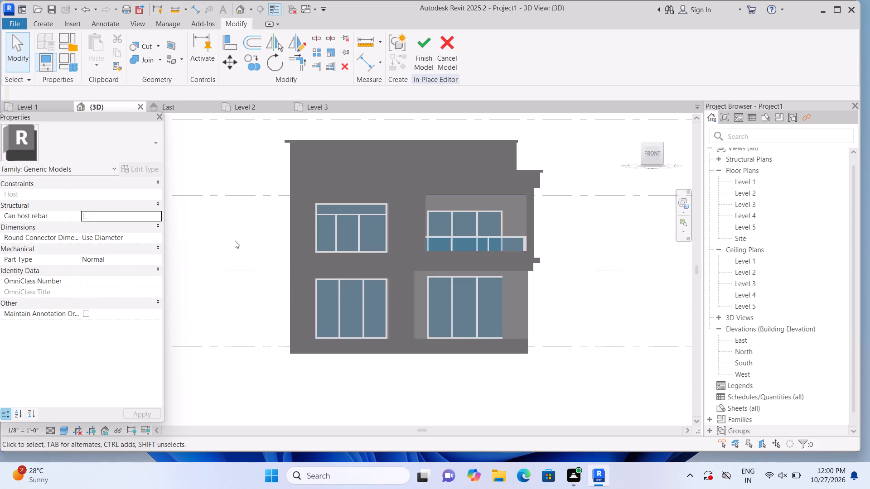
scroll(221, 209, "up", 2)
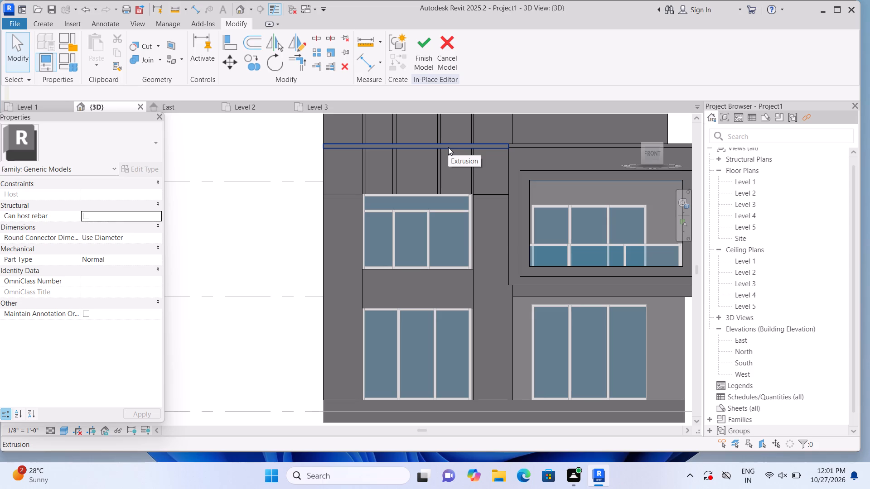
middle_click_drag(301, 232, 298, 235)
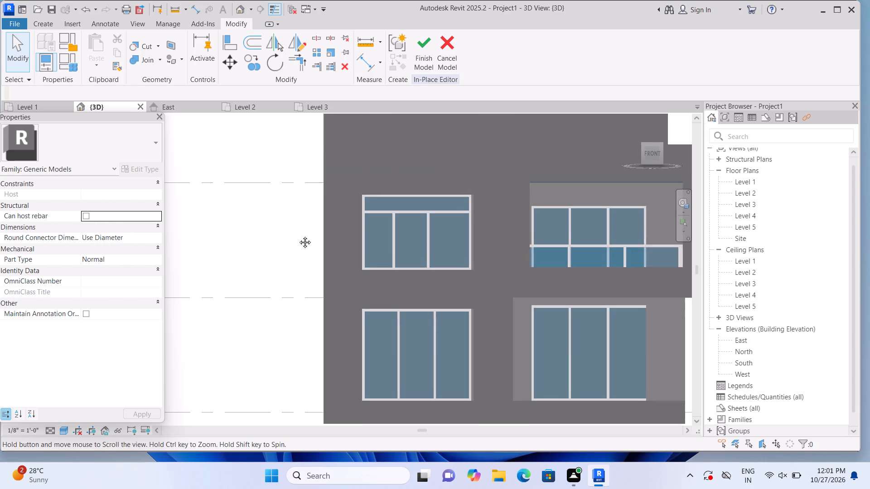
middle_click_drag(298, 235, 268, 253)
middle_click_drag(243, 229, 230, 212)
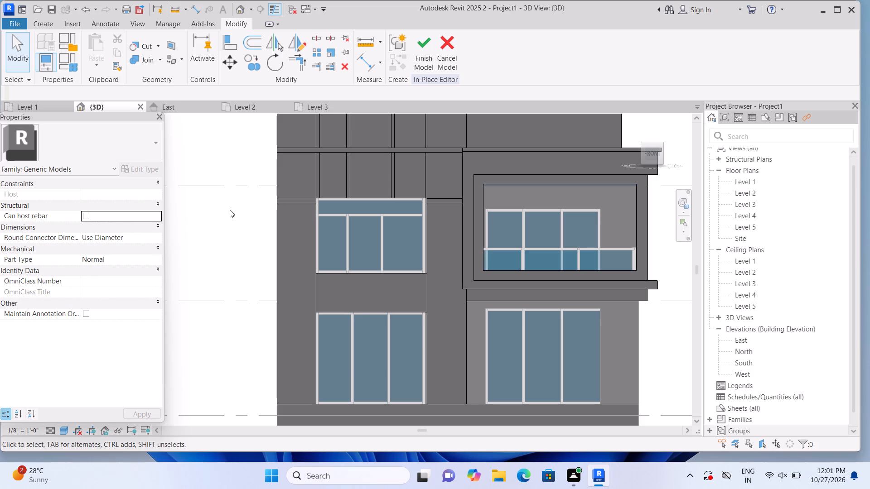
left_click(45, 23)
left_click(233, 60)
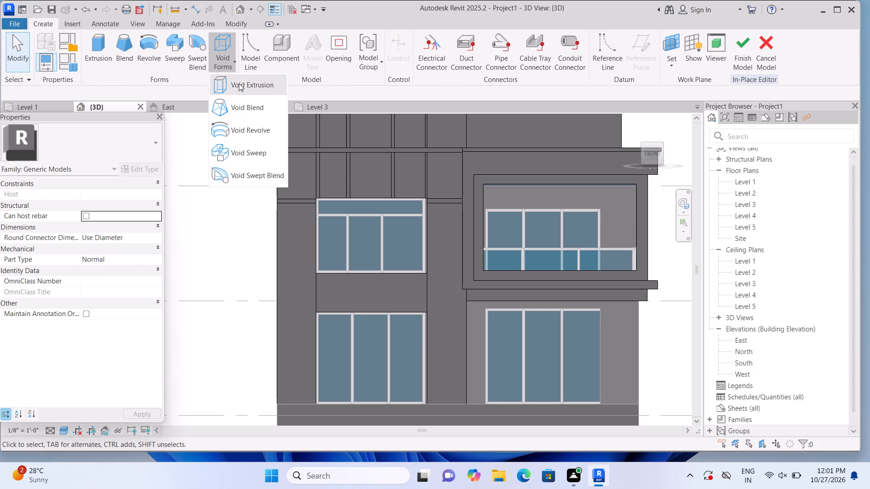
left_click(240, 86)
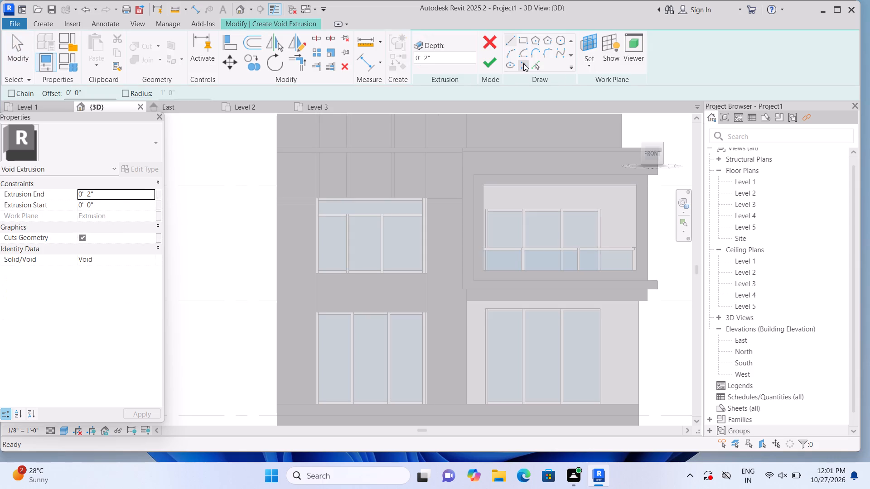
left_click(523, 63)
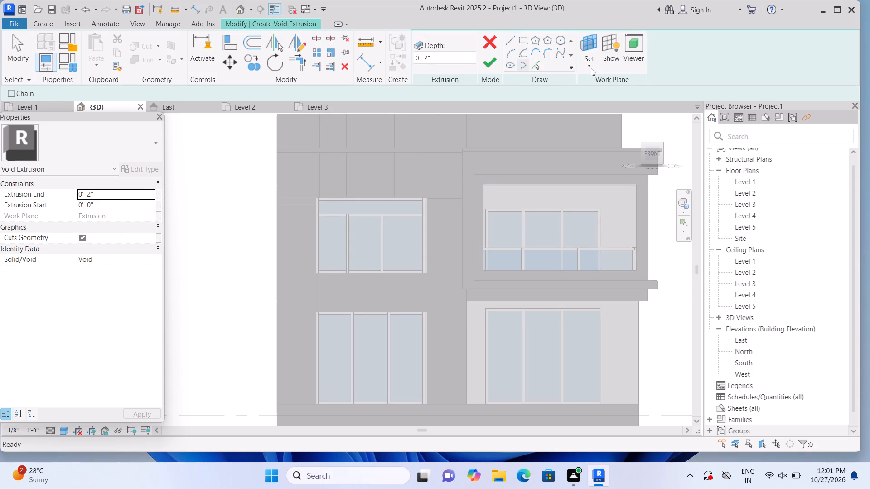
left_click(591, 68)
left_click(603, 112)
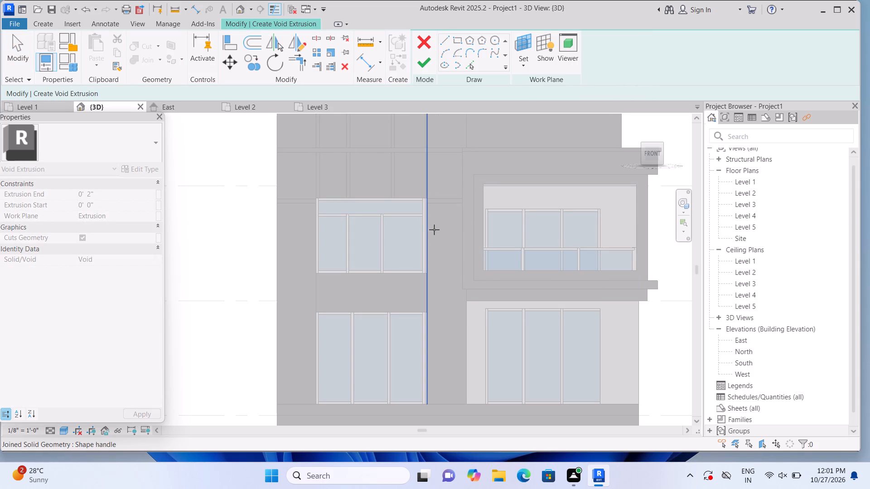
left_click(450, 217)
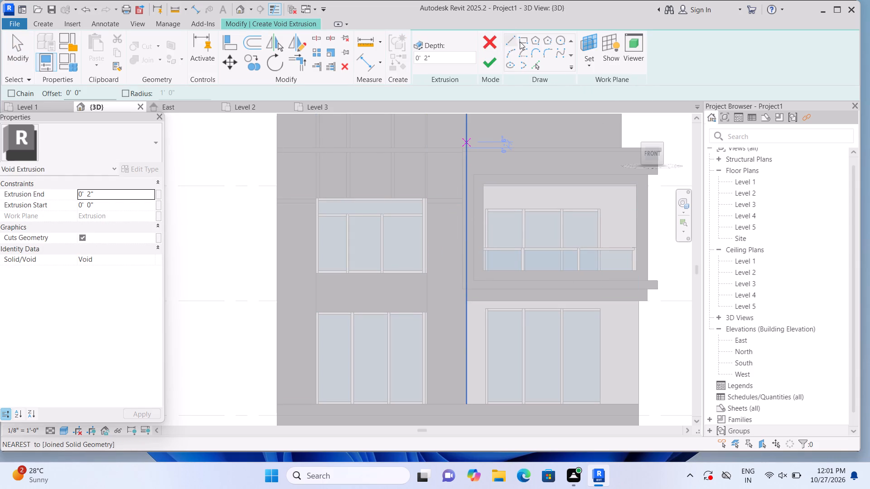
Sketch a rectangular strip about 3'-4 1/2" by 3 1/4" from the upper window's bottom-left corner to the block's left edge.
left_click(520, 42)
middle_click_drag(195, 281, 194, 248)
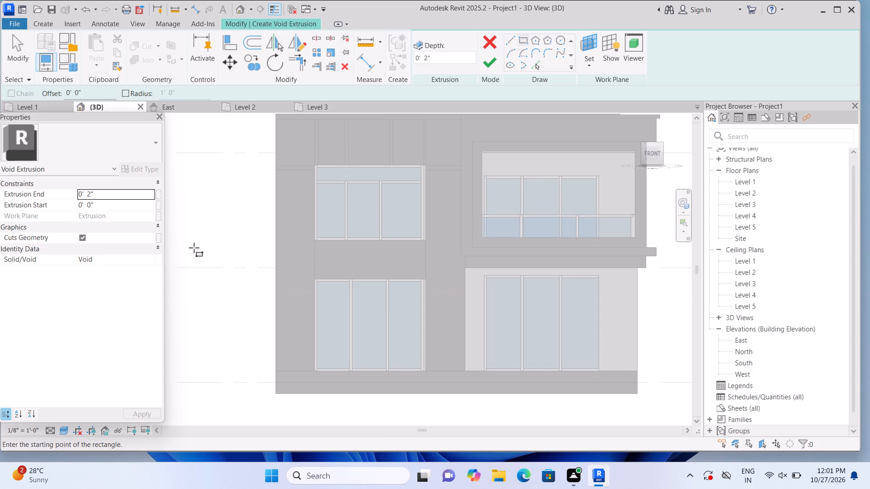
left_click(311, 237)
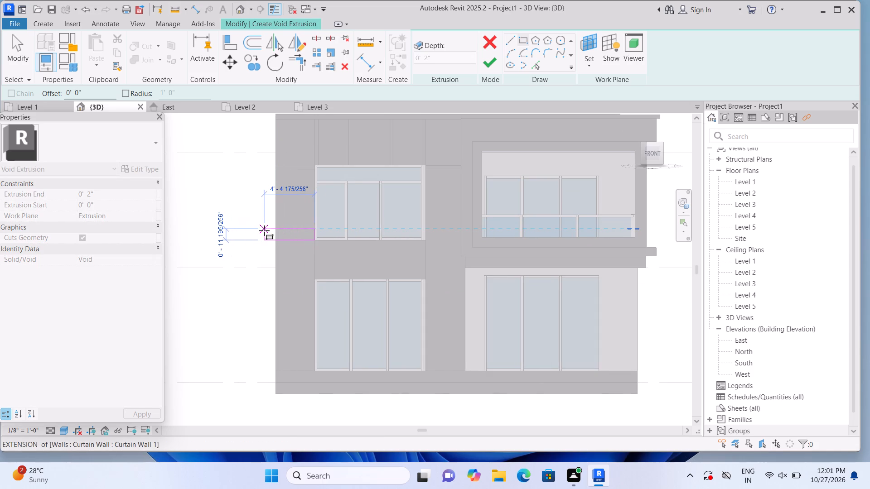
scroll(264, 228, "up", 3)
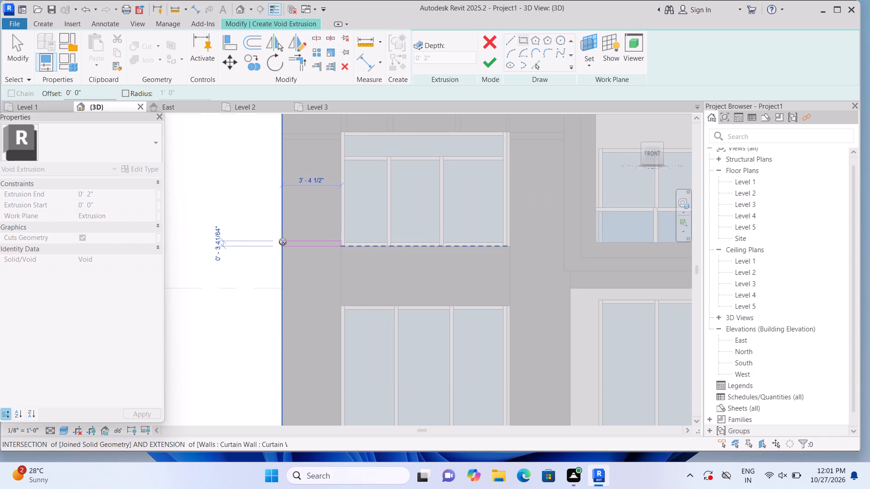
scroll(283, 242, "up", 2)
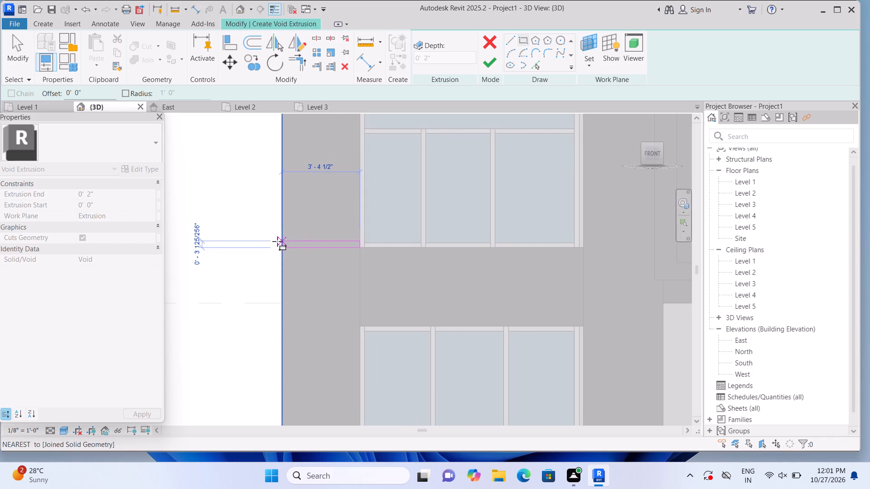
left_click(277, 241)
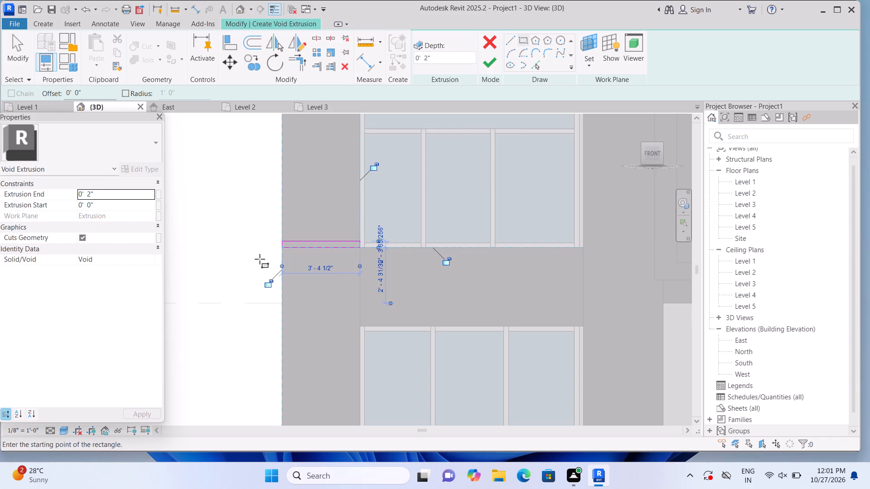
key("Escape")
Sketch a matching strip about 3'-0 3/4" by 3 1/4" from the upper window's bottom-right corner to the balcony frame's edge.
middle_click_drag(250, 259, 209, 263)
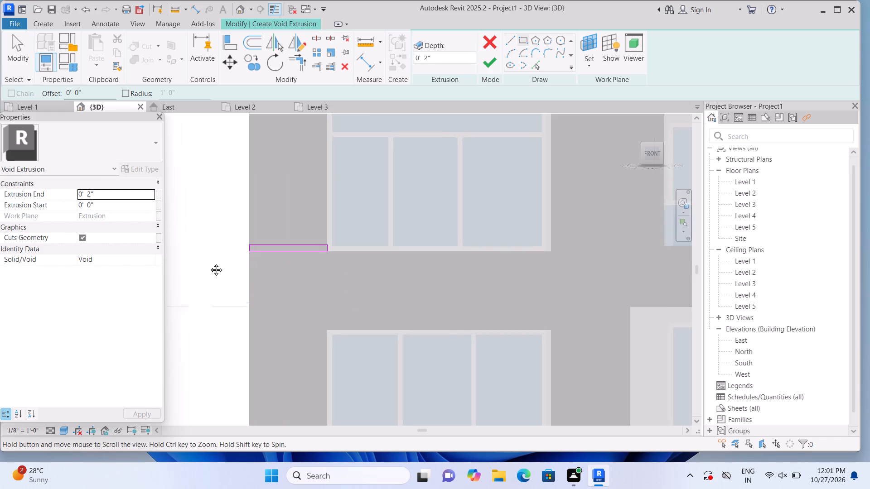
middle_click_drag(209, 263, 127, 253)
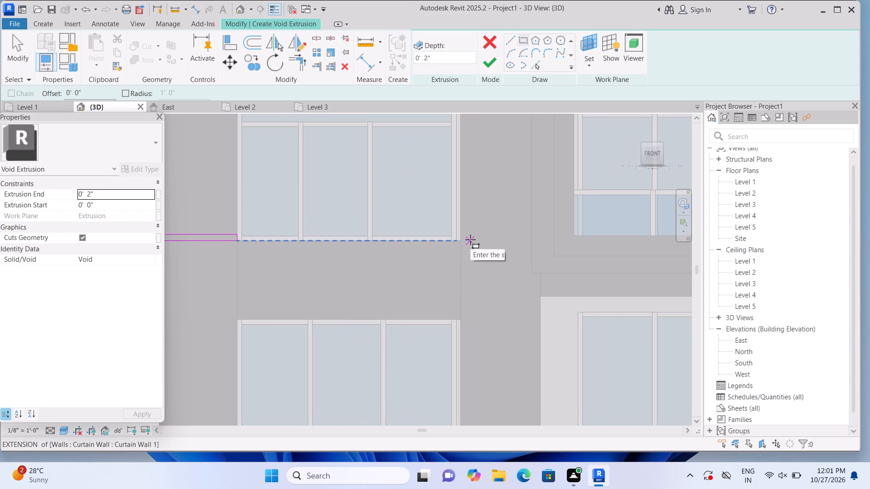
left_click(462, 241)
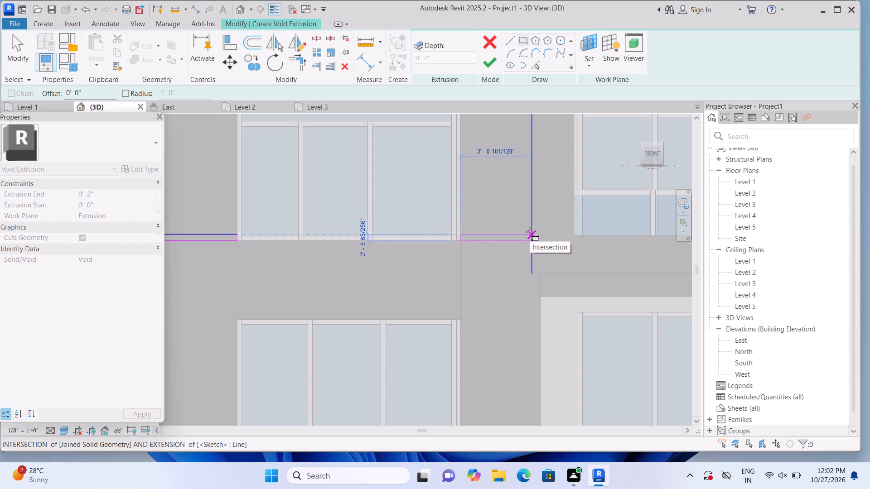
left_click(530, 232)
scroll(519, 280, "down", 4)
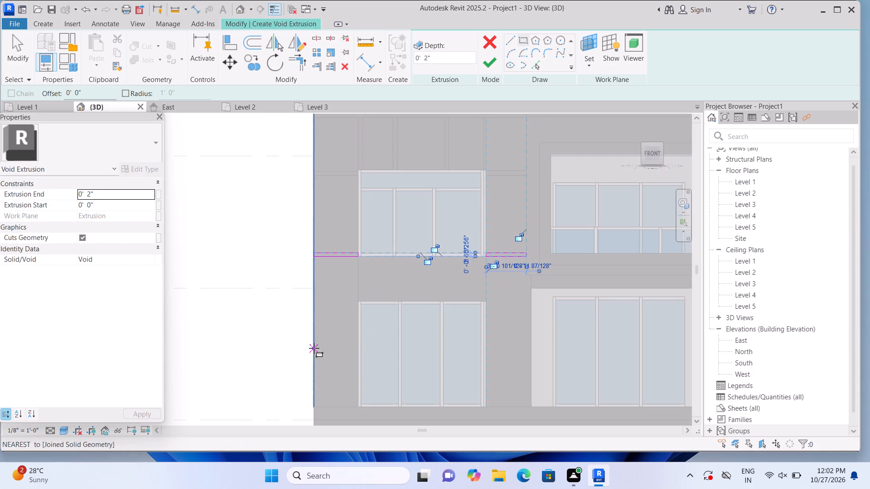
key("Escape")
Sketch a strip about 3'-4 1/2" by 3" from the lower window's top-left corner to the block's left edge.
middle_click_drag(256, 346, 188, 268)
middle_click(188, 268)
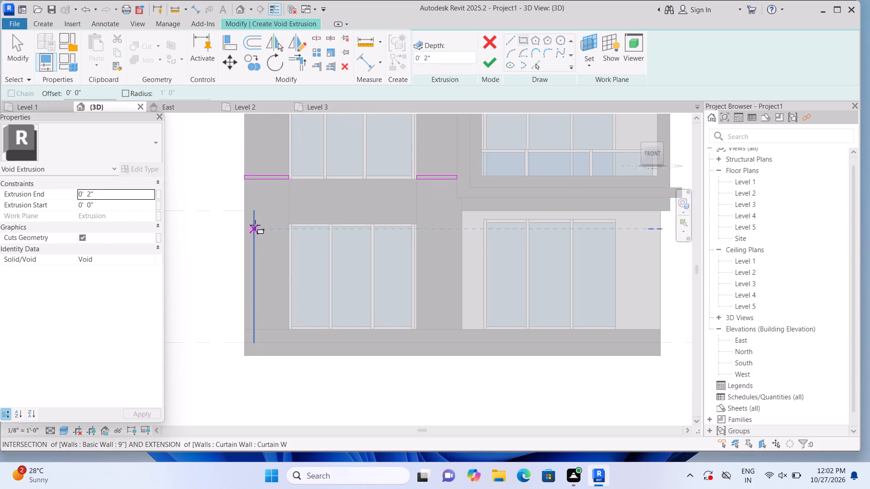
scroll(257, 223, "up", 3)
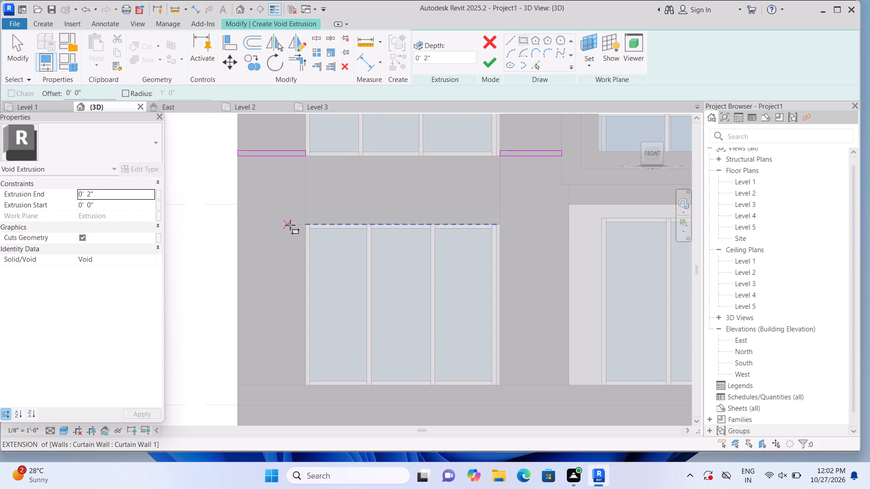
left_click(302, 226)
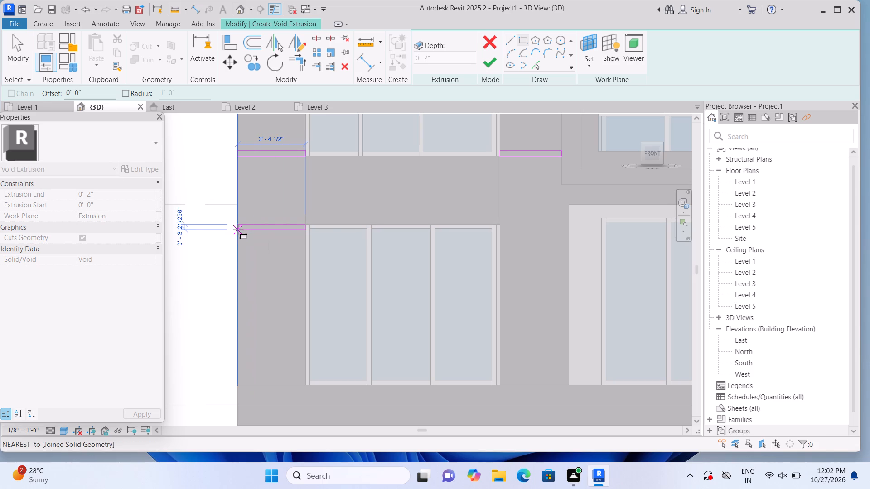
left_click(238, 230)
key("Escape")
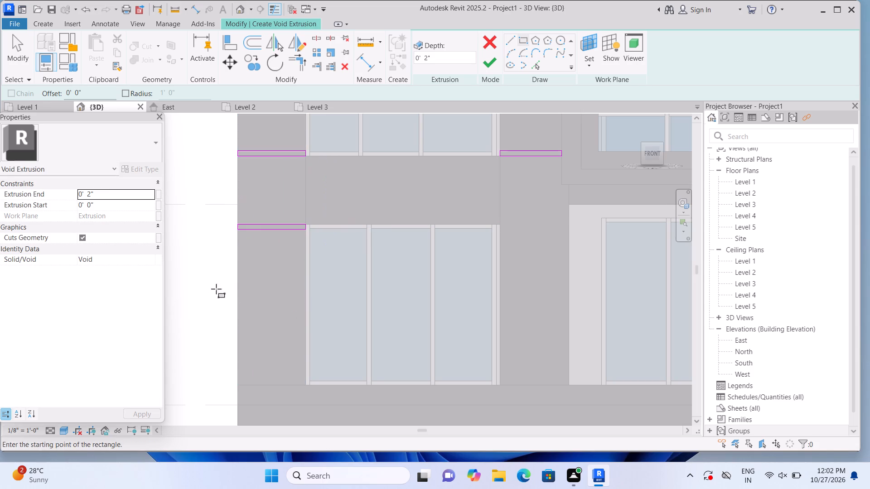
Sketch a matching strip about 3'-5 1/4" by 3" from the lower window's top-right corner to the wall's right edge.
left_click(498, 225)
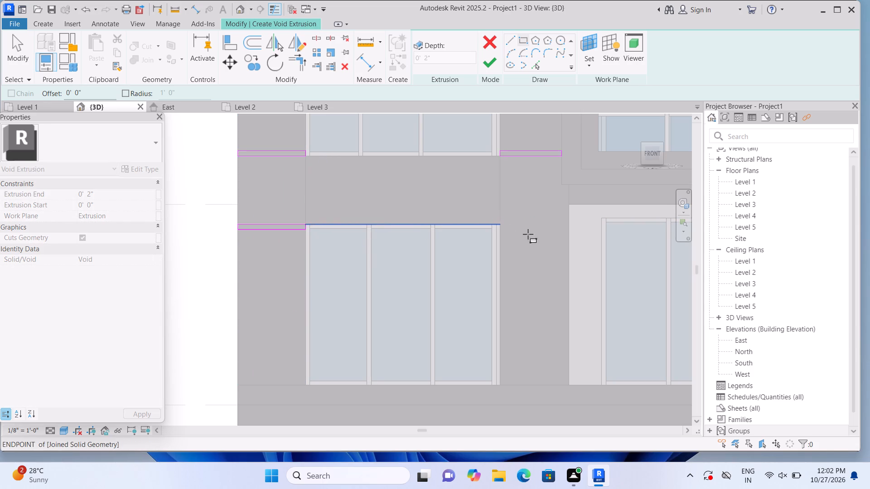
left_click(567, 232)
key("Escape")
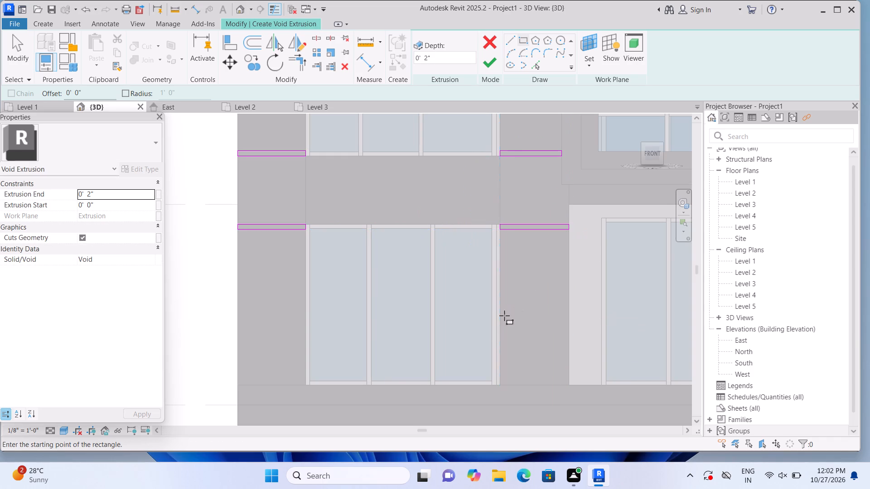
Sketch a strip about 3'-4 1/2" long directly above the plinth, from the block's left edge to the lower window's bottom-left corner.
left_click(238, 384)
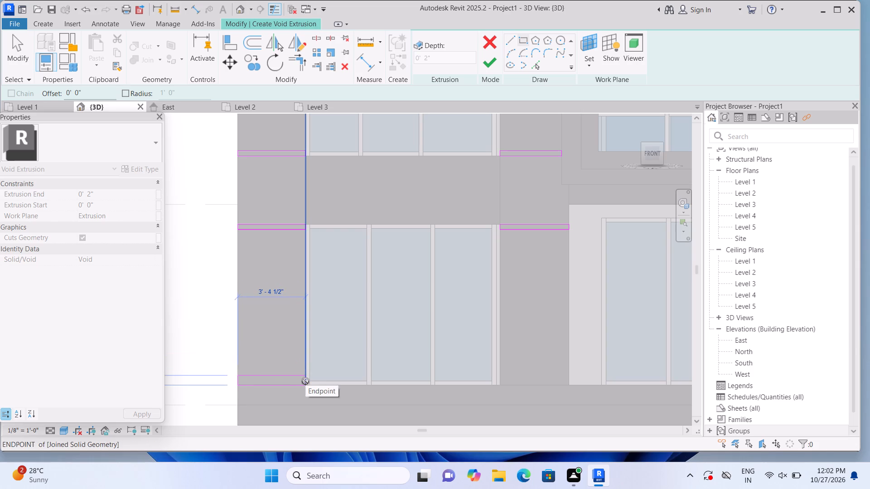
scroll(305, 381, "up", 4)
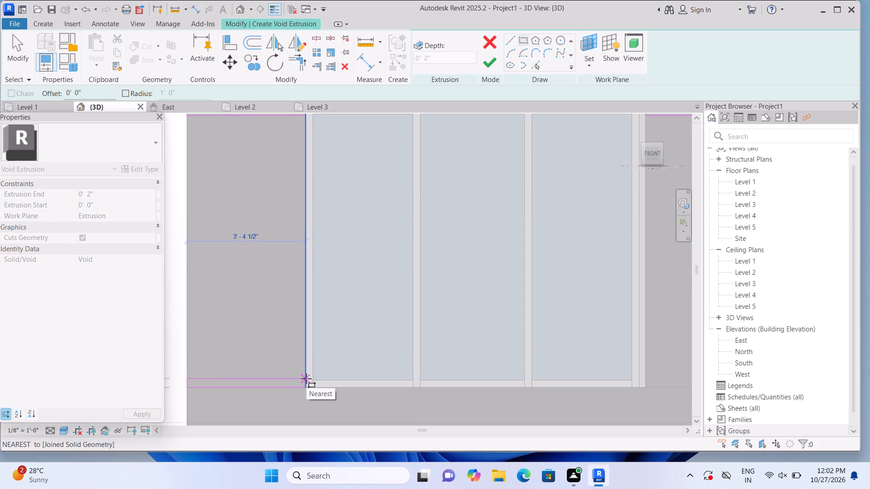
left_click(306, 379)
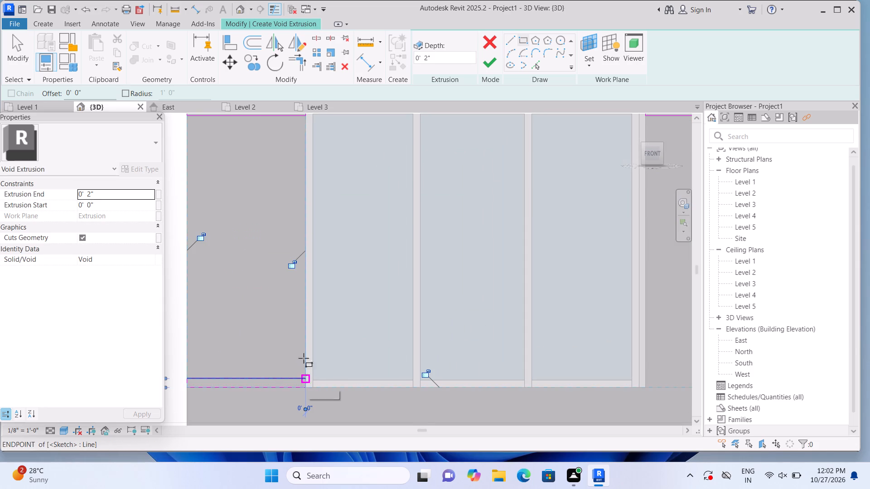
key("Escape")
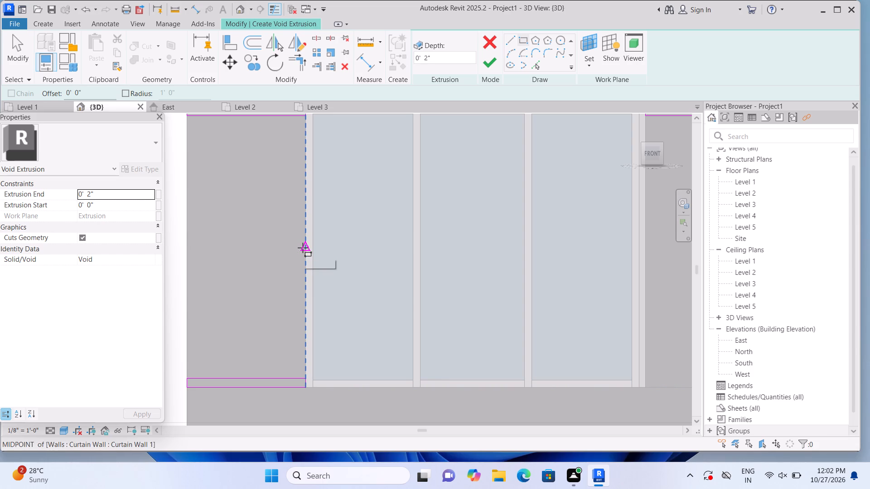
Sketch a strip about 3'-4 1/2" by 1 3/4" from the midpoint of the lower window's left side to the block's left edge.
left_click(303, 248)
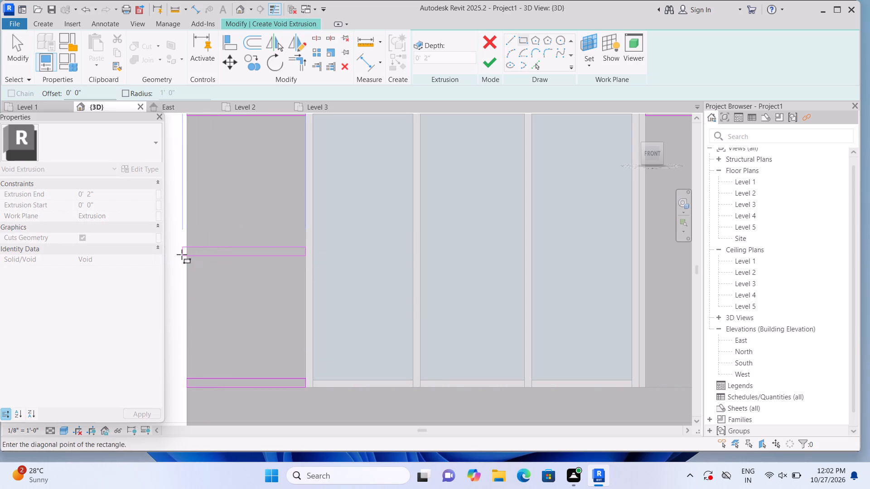
left_click(182, 252)
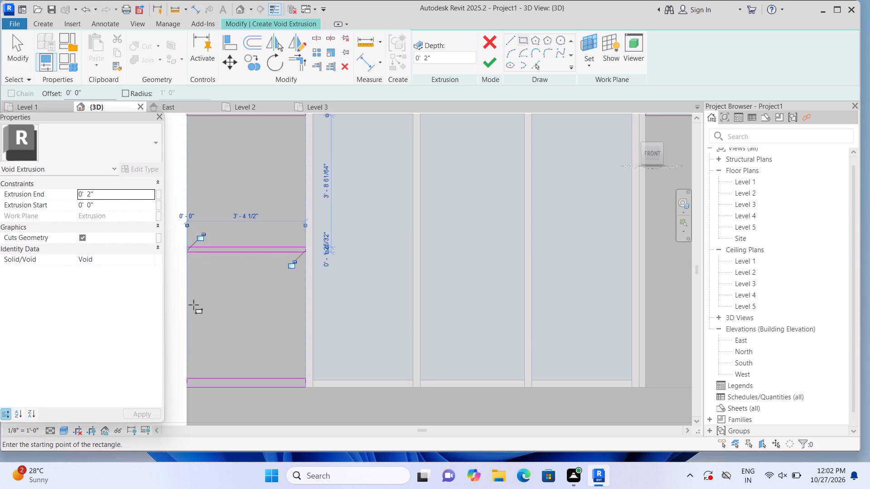
key("Escape")
scroll(193, 305, "down", 5)
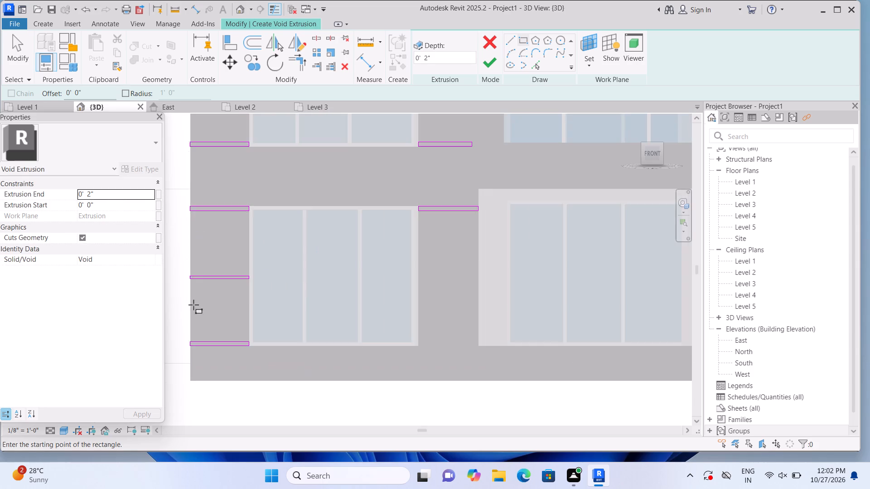
scroll(364, 342, "up", 1)
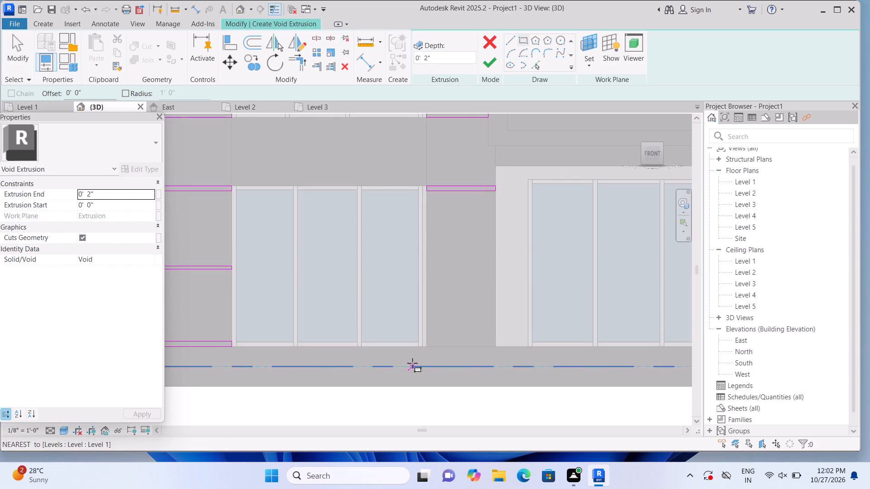
Sketch a strip about 3'-5 1/4" by 3" directly above the plinth, from the lower window's bottom-right corner to the wall's right edge.
scroll(416, 361, "up", 2)
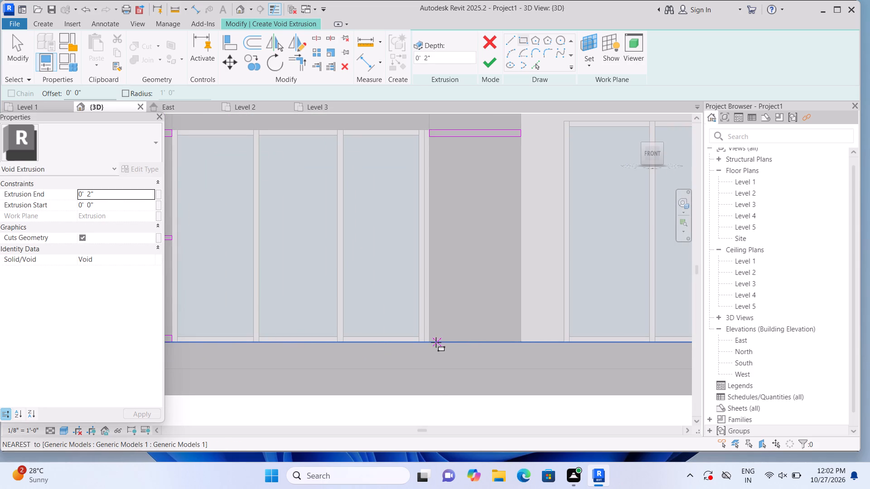
left_click(433, 341)
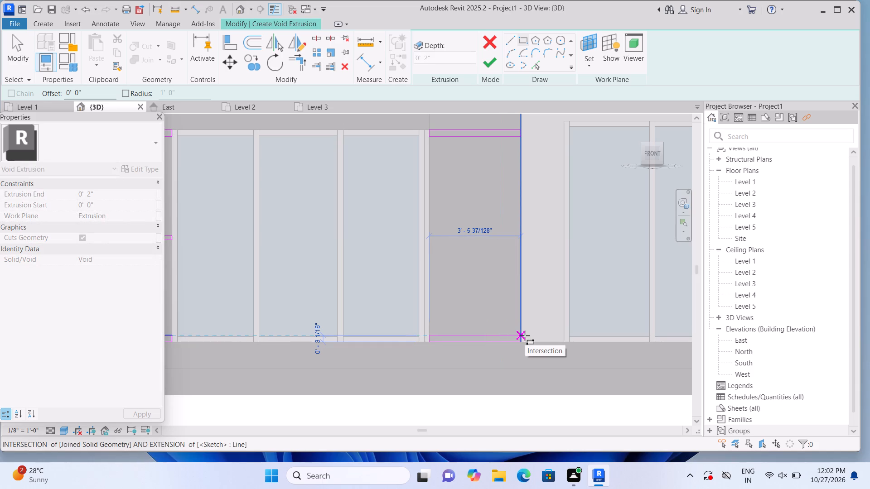
left_click(525, 336)
scroll(499, 313, "down", 2)
key("Escape")
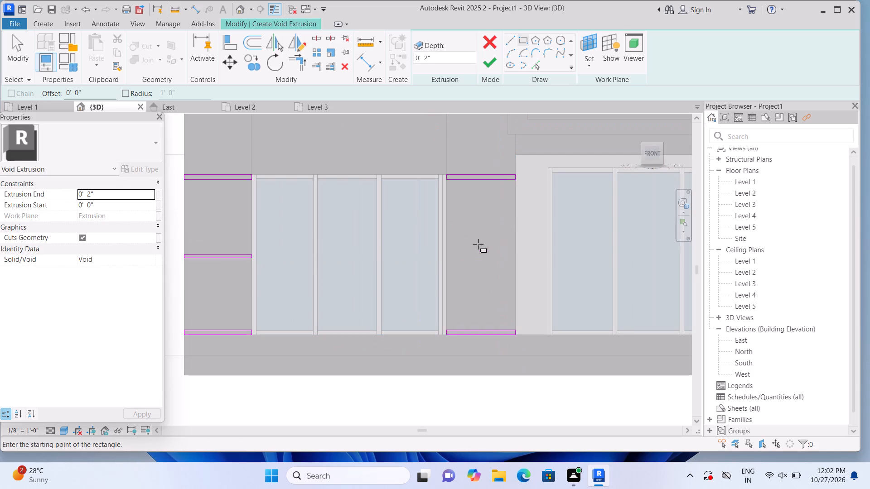
Sketch a strip about 3'-5 1/4" by 1 3/4" from the lower window's right side at mid-height to the wall's right edge.
scroll(449, 235, "up", 1)
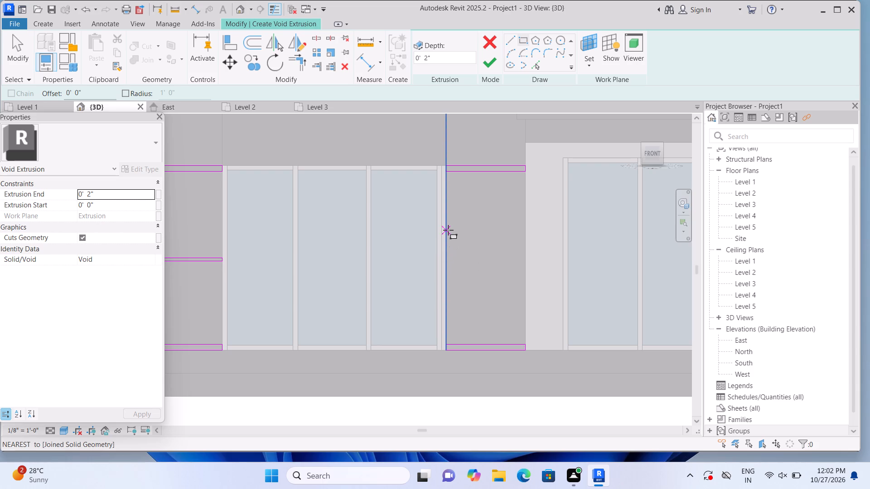
left_click(450, 261)
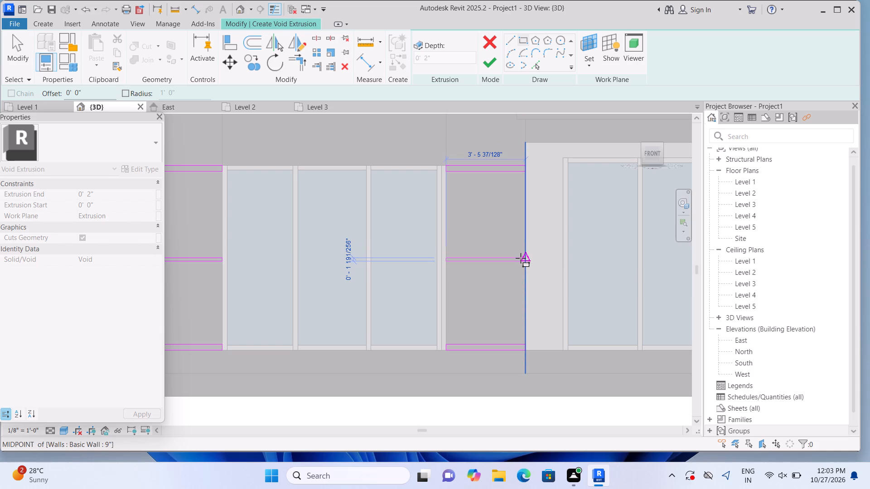
scroll(521, 258, "up", 2)
middle_click(521, 258)
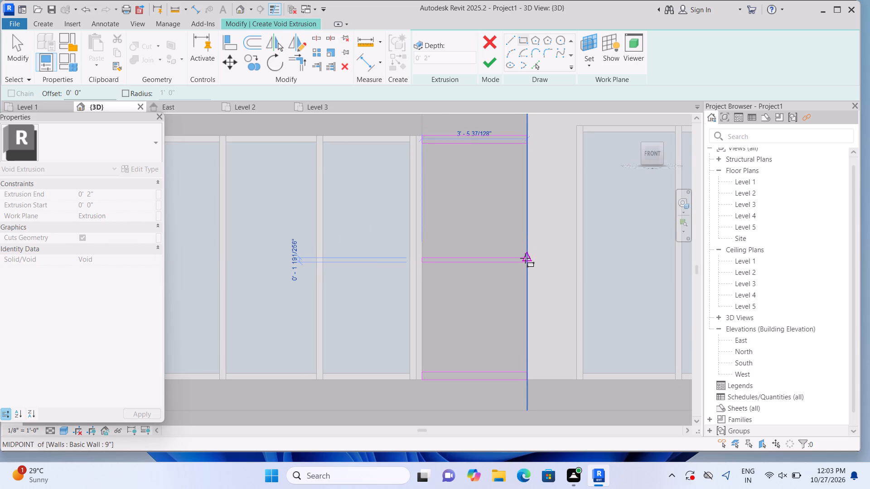
middle_click_drag(525, 258, 587, 252)
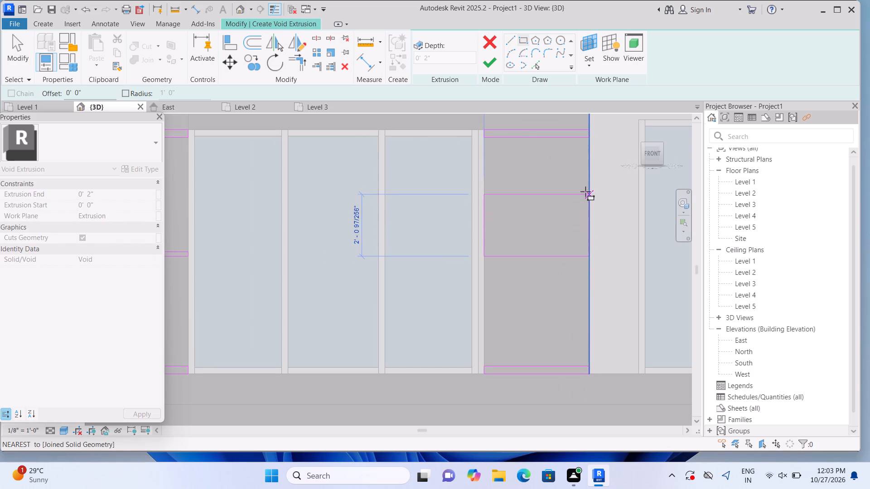
left_click(588, 249)
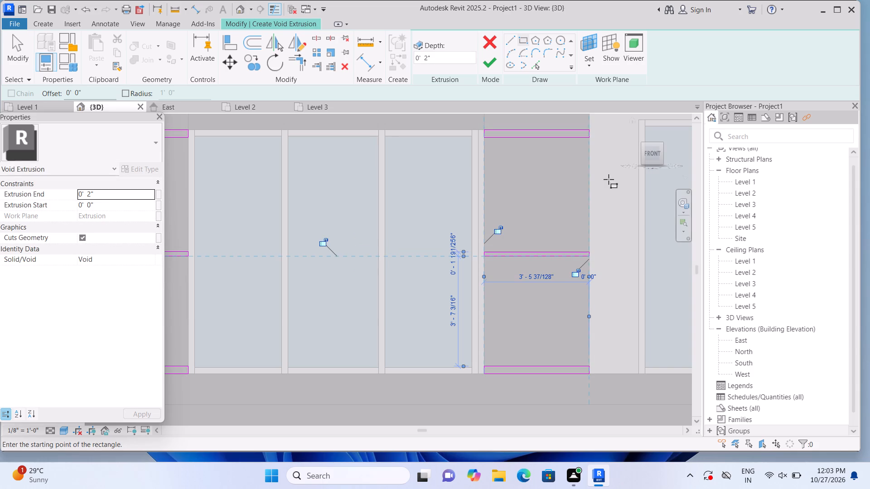
key("Escape")
Finish the void extrusion of the strips beside the front windows at a 2" depth.
scroll(556, 192, "down", 8)
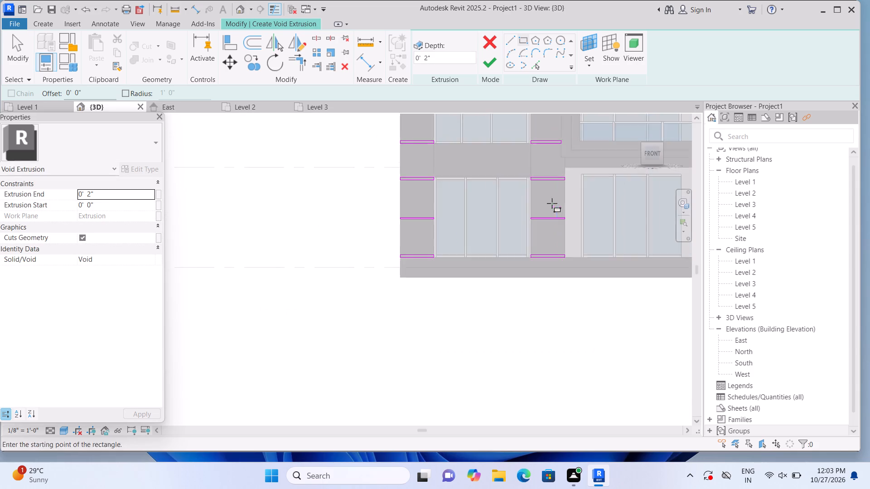
middle_click_drag(551, 204, 486, 273)
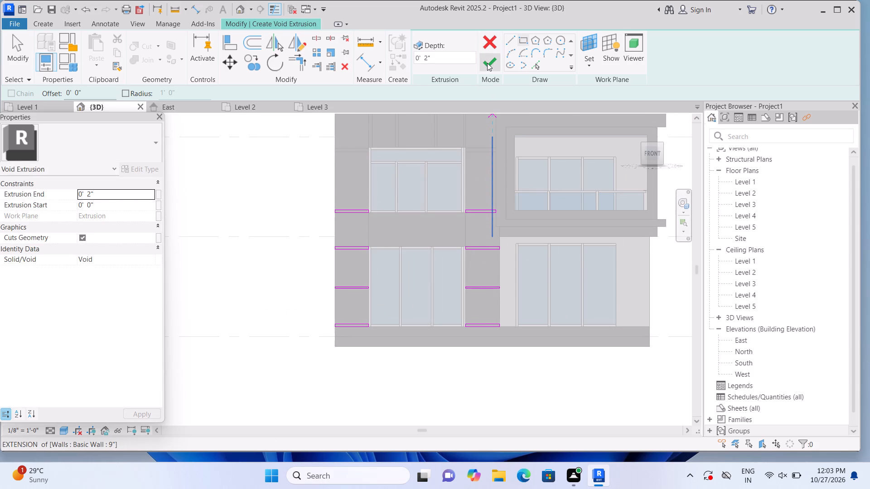
left_click(487, 63)
scroll(278, 267, "down", 2)
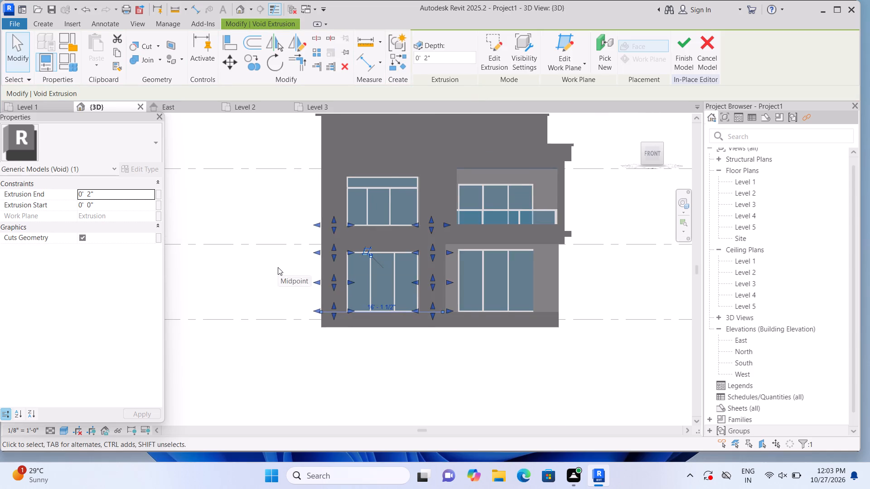
left_click(278, 267)
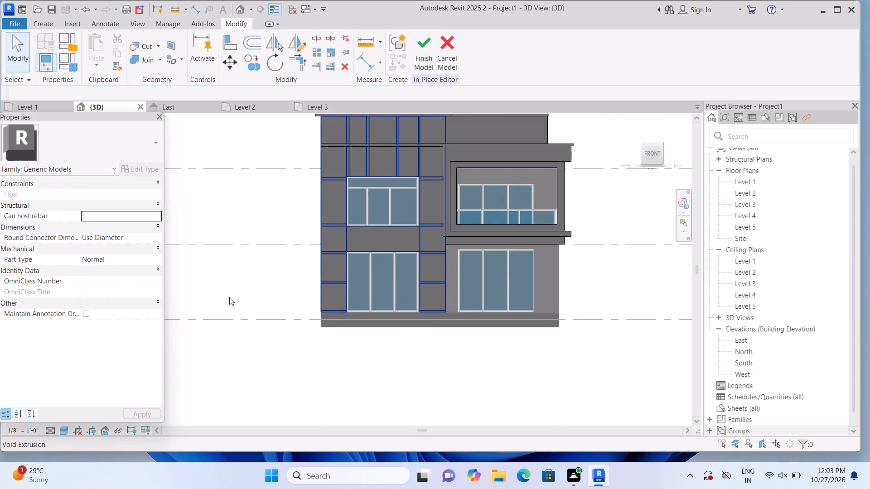
Examine the front grooves in the home 3D view and check the upper groove void's extrusion depth.
middle_click_drag(242, 284, 201, 331)
middle_click(201, 331)
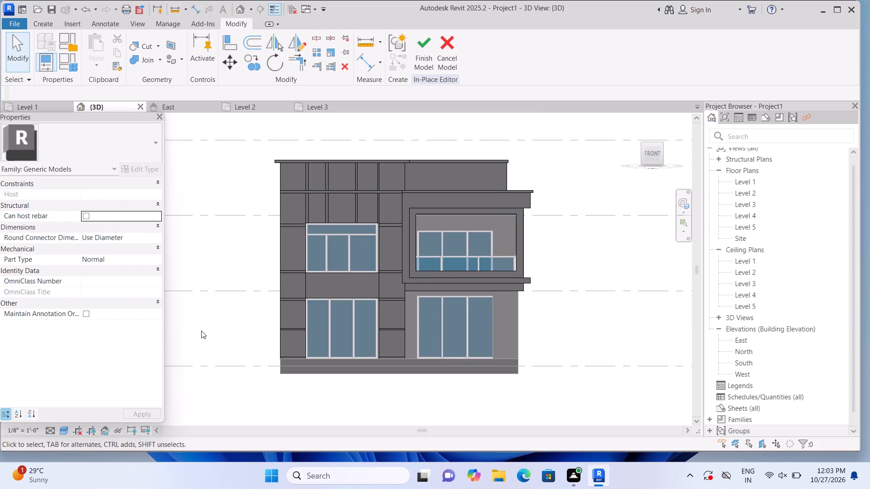
left_click(631, 121)
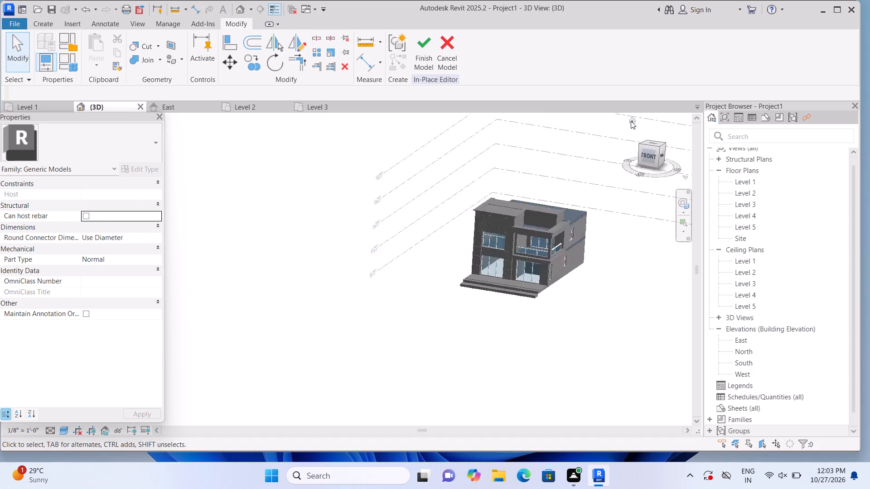
scroll(293, 341, "up", 3)
middle_click_drag(331, 331, 334, 331)
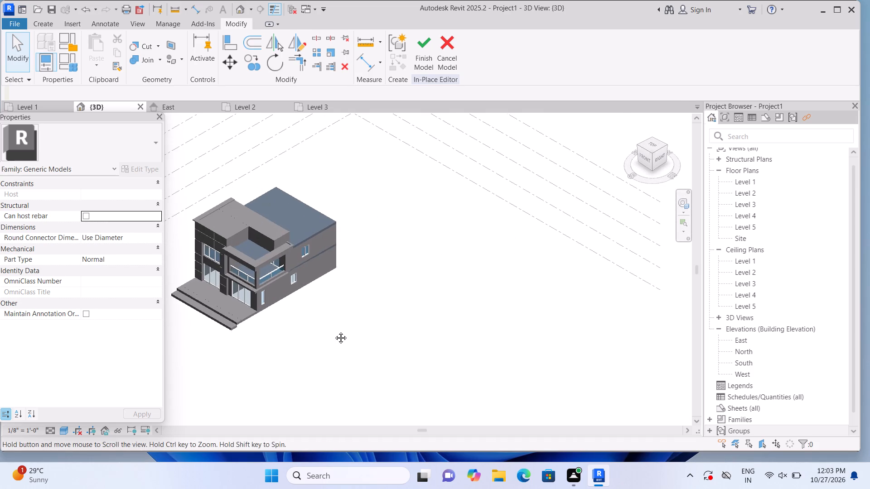
middle_click_drag(334, 331, 400, 332)
scroll(264, 268, "up", 8)
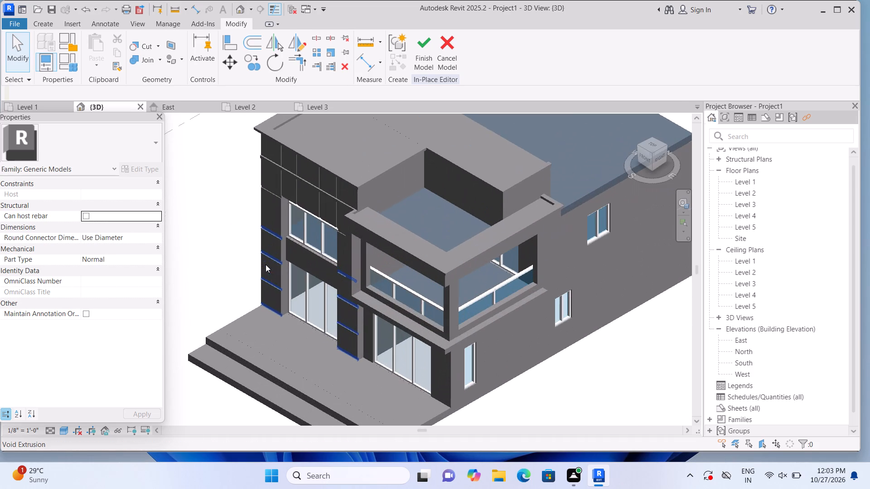
left_click(322, 182)
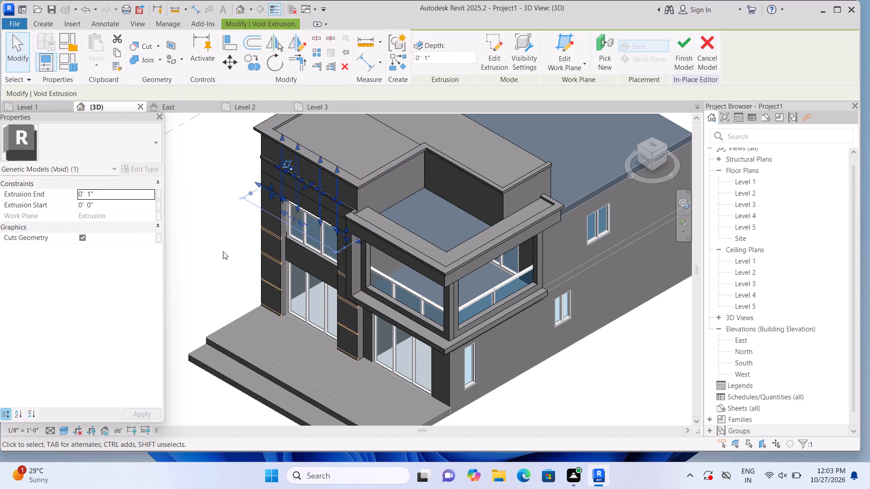
left_click(223, 251)
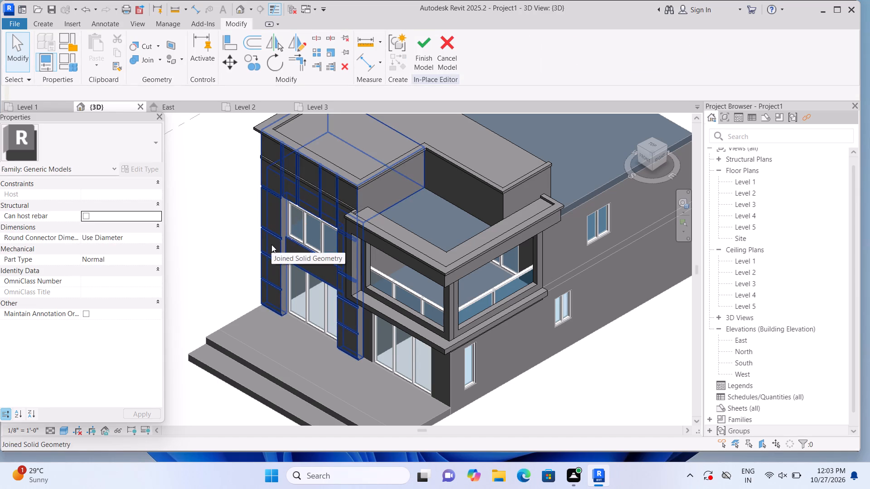
Set the extrusion end of the void grooves beside the front windows to 1".
left_click(262, 223)
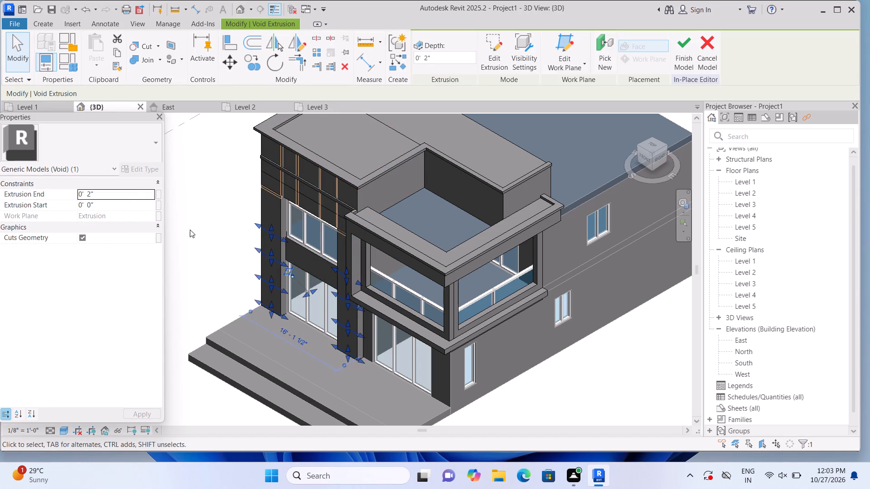
left_click(140, 193)
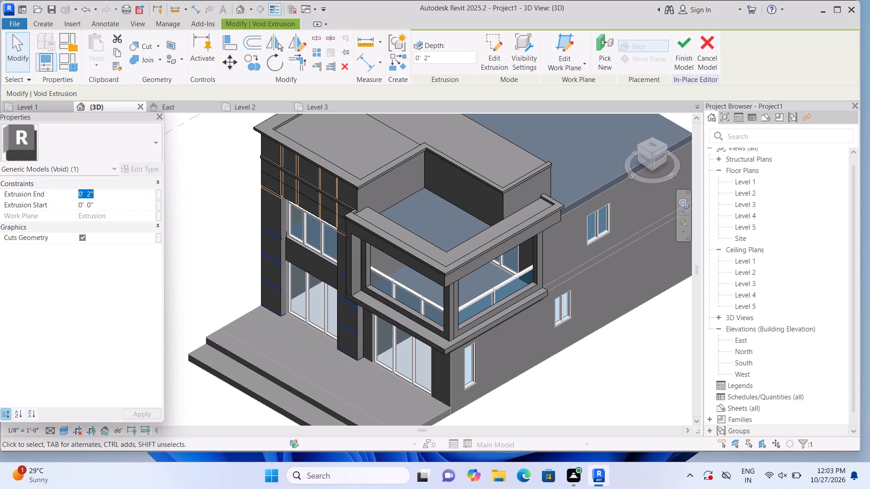
key("BackSpace")
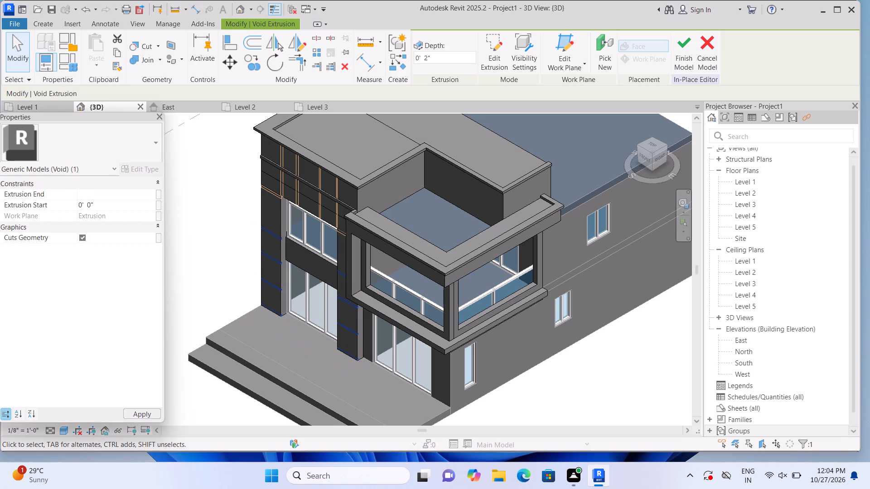
key("1")
key("shift+quotedbl")
key("Return")
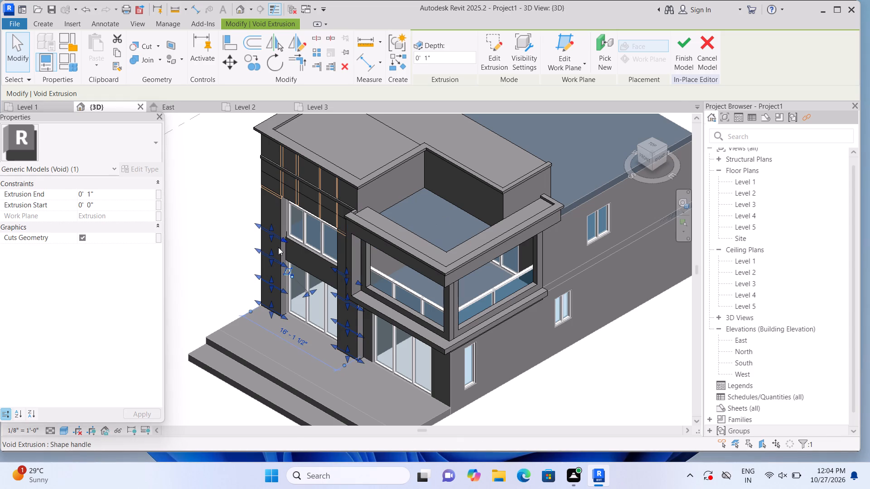
left_click(243, 245)
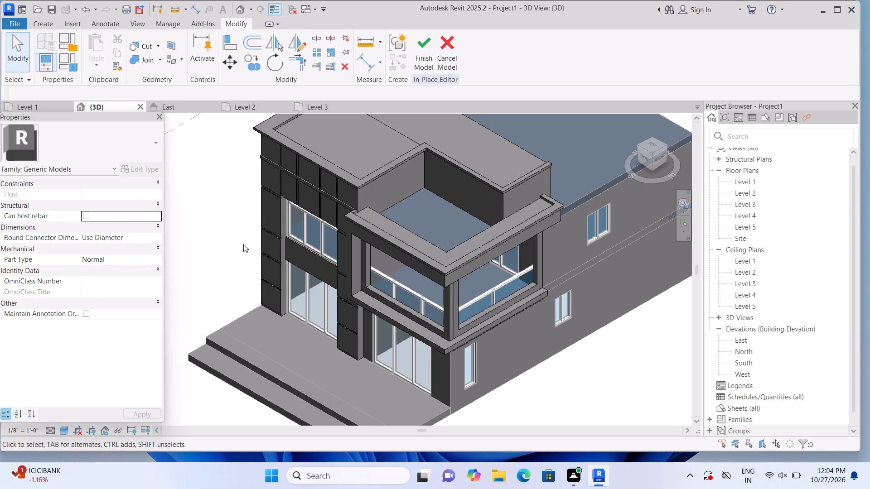
Set the extrusion end of the long horizontal strip across the tall block's upper front to 1".
left_click(290, 172)
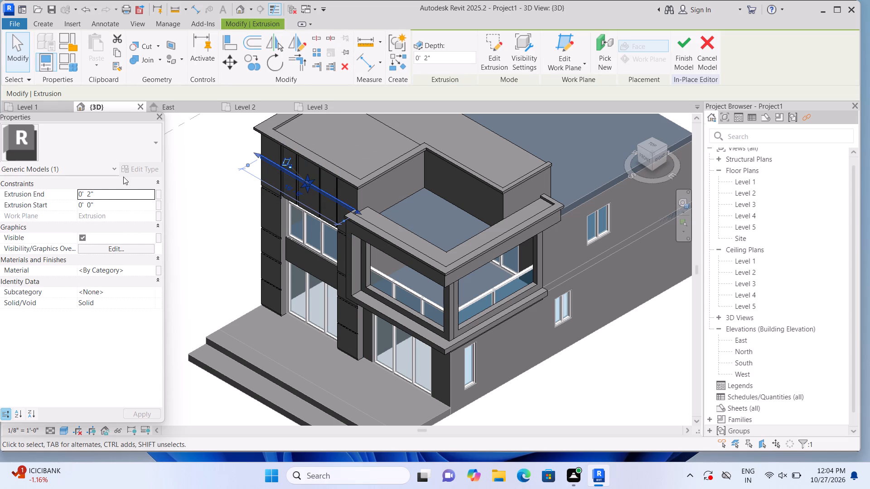
left_click(122, 193)
key("BackSpace")
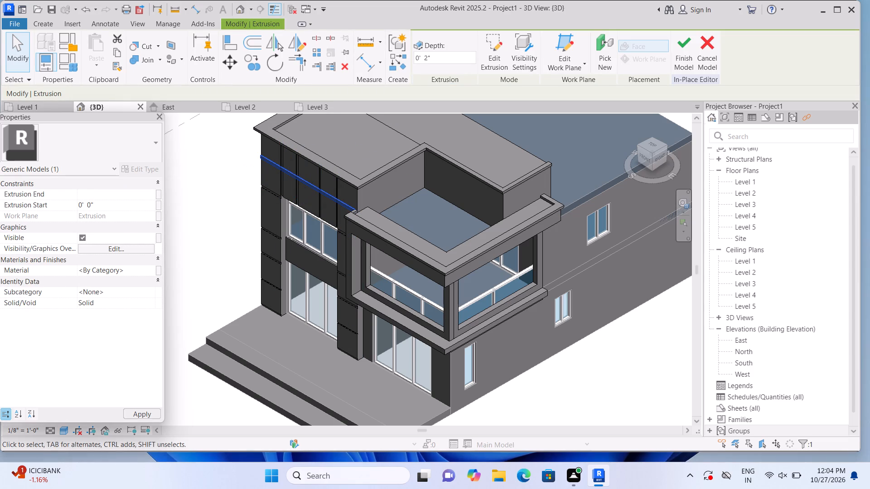
key("1")
key("shift+quotedbl")
key("Return")
left_click(184, 210)
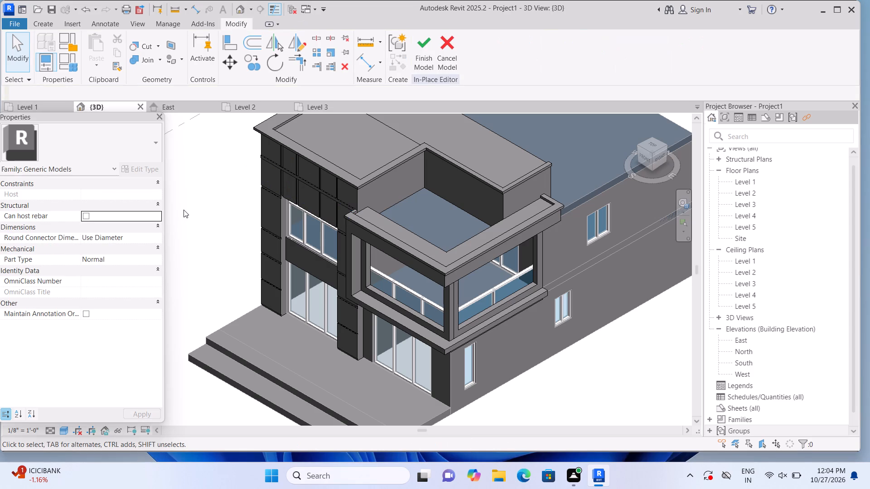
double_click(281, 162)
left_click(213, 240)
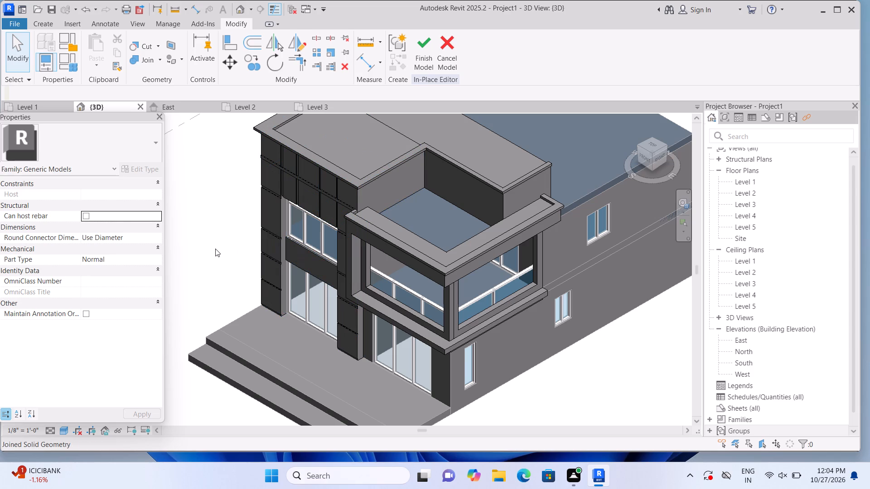
Start a void extrusion in the front view, using the wall panel between the tall block's upper and lower windows as work plane.
scroll(215, 249, "down", 1)
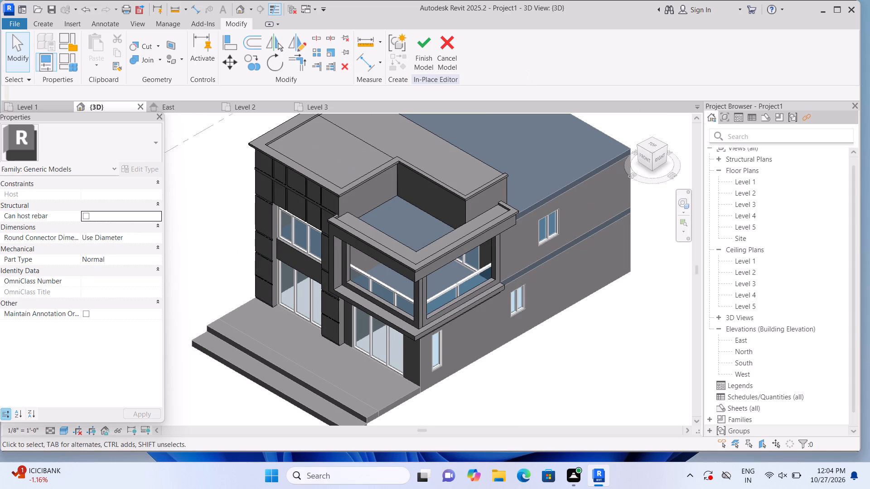
left_click(649, 158)
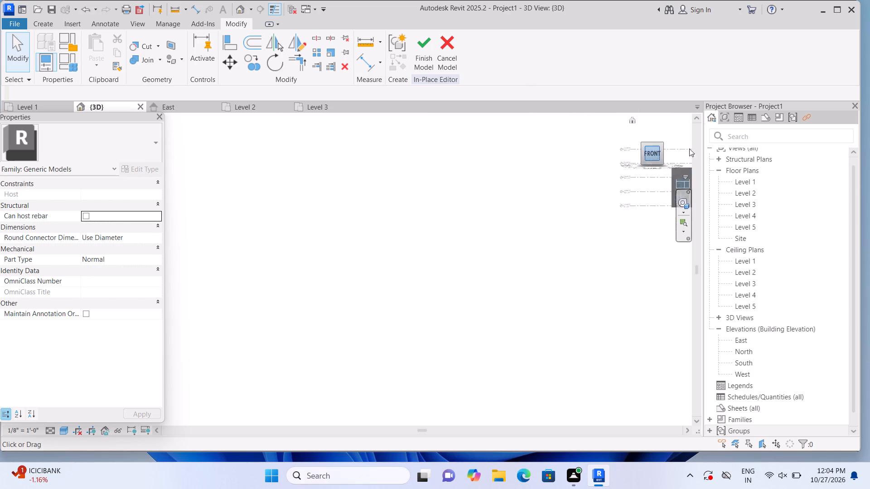
scroll(314, 250, "up", 1)
scroll(265, 286, "up", 3)
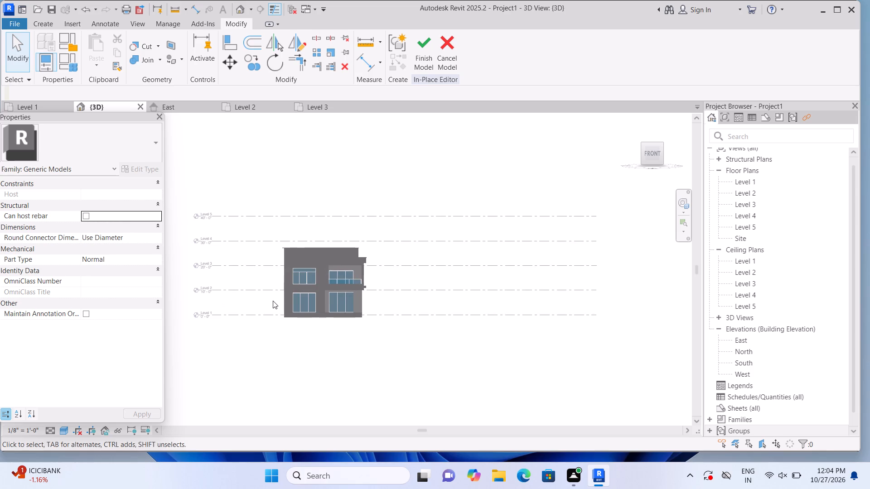
scroll(273, 301, "up", 2)
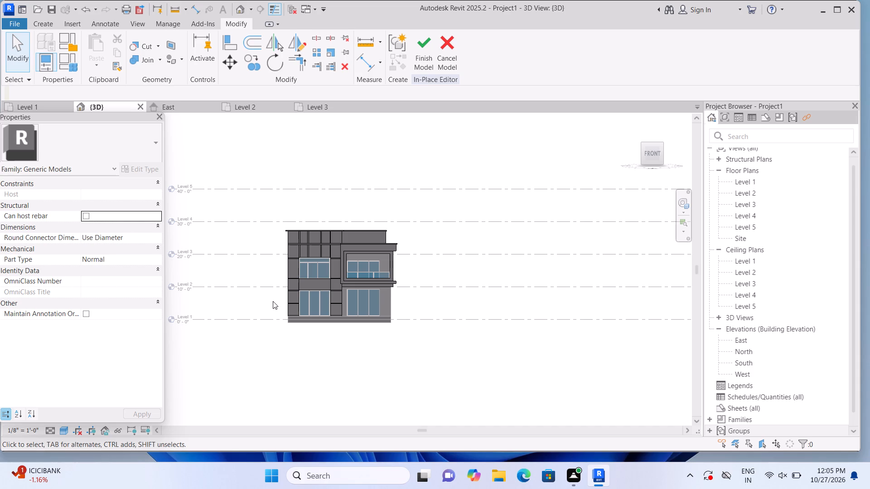
scroll(328, 264, "up", 5)
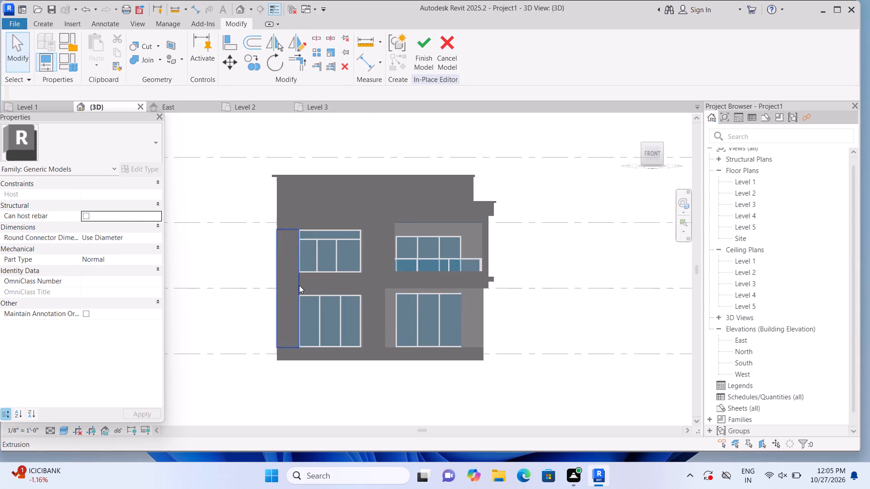
scroll(305, 281, "up", 2)
middle_click_drag(216, 246, 205, 281)
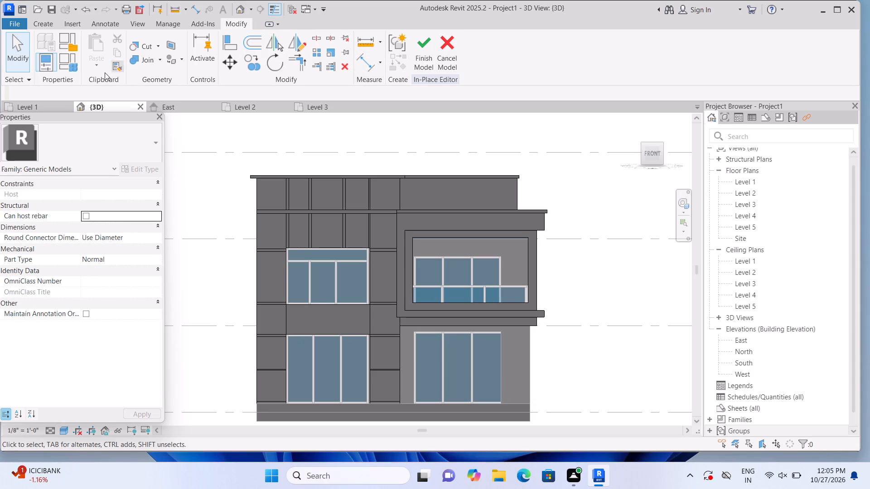
left_click(55, 22)
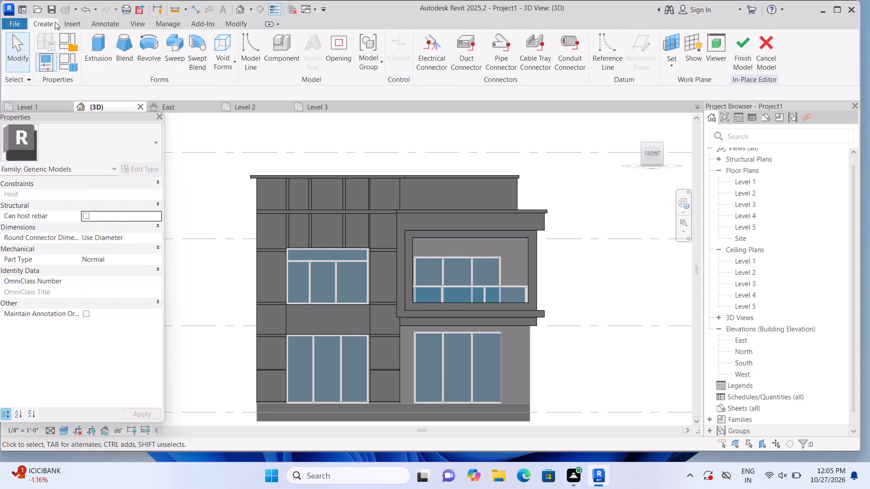
left_click(234, 58)
left_click(240, 88)
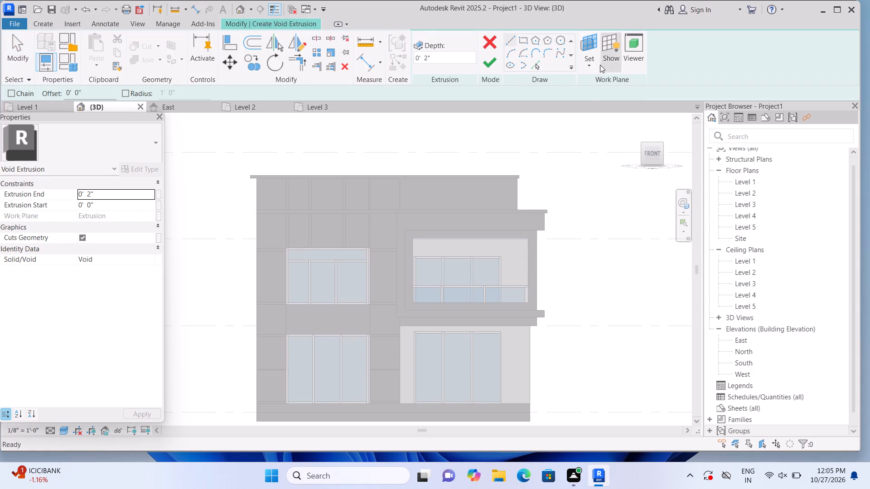
left_click(592, 61)
left_click(605, 108)
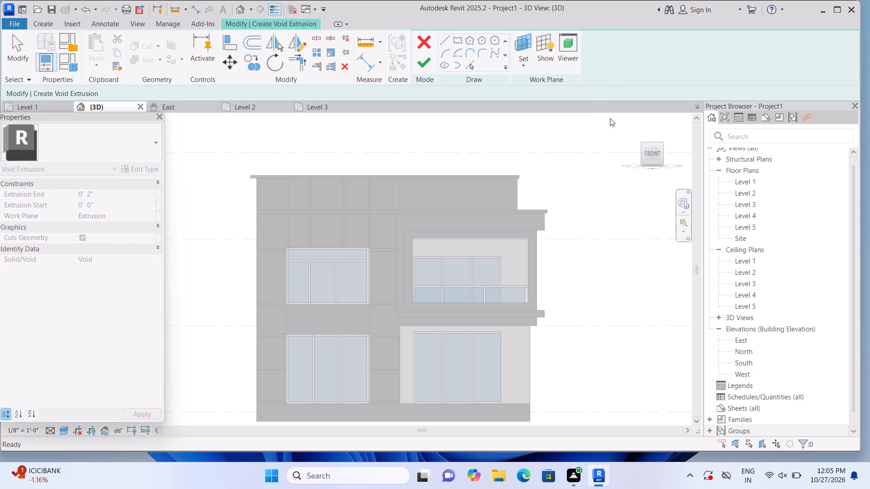
left_click(336, 323)
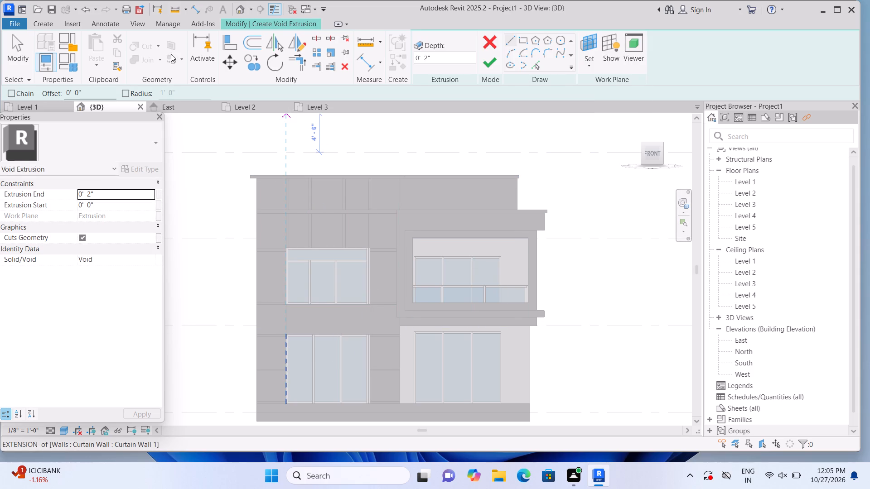
Sketch a vertical strip about 2" wide across the panel's full height, below the upper window's first intermediate mullion.
left_click(527, 41)
scroll(313, 325, "up", 3)
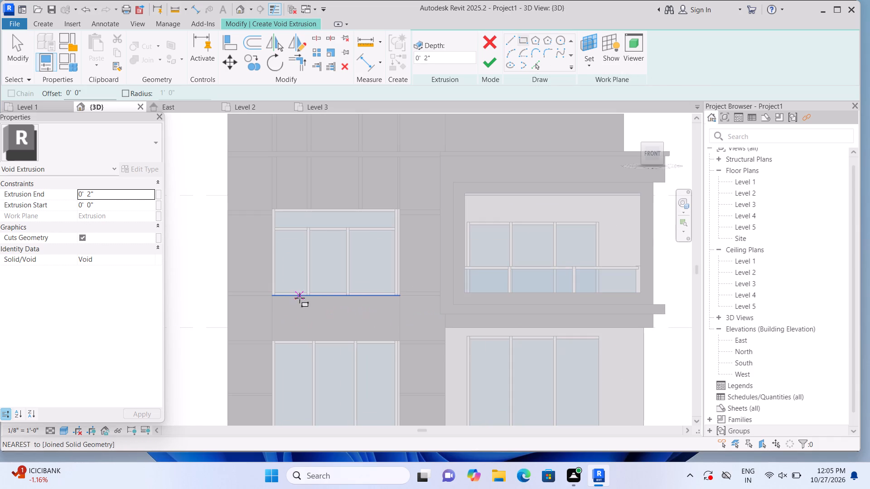
left_click(305, 298)
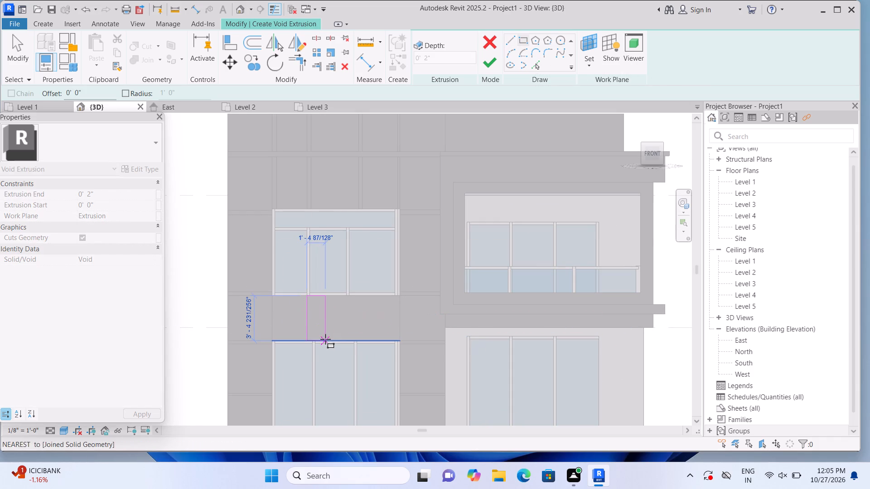
scroll(311, 337, "up", 5)
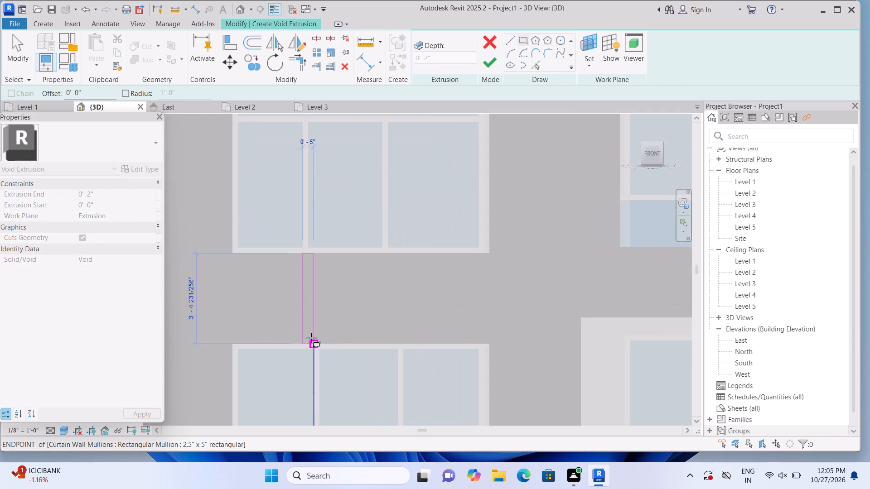
scroll(311, 338, "up", 4)
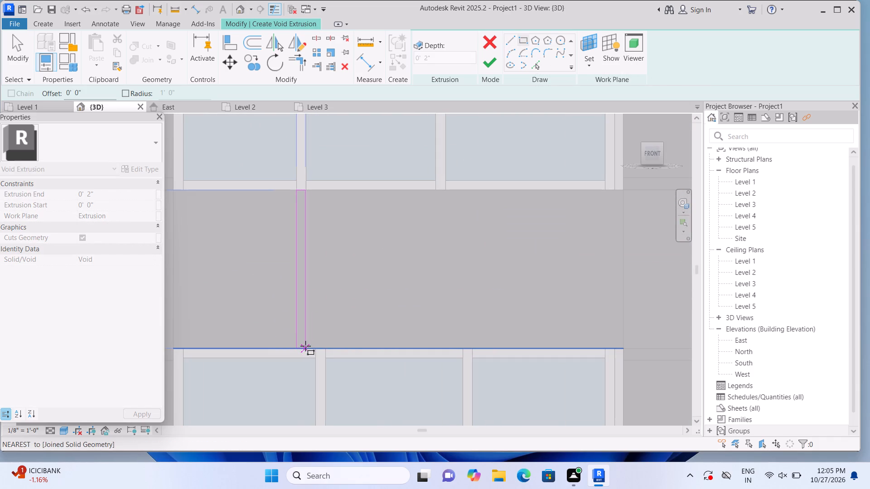
left_click(304, 346)
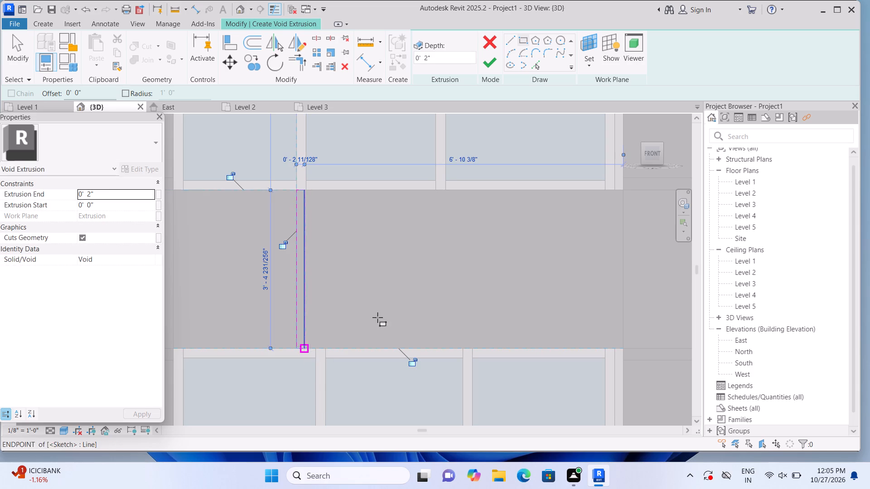
key("Escape")
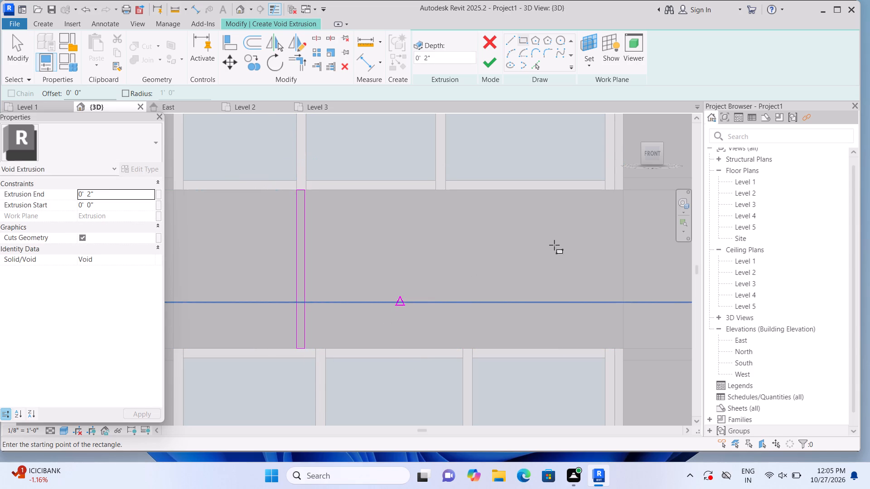
Add full-height strips about 2.8" wide below the second intermediate mullion and 4.7" wide at the panel's right edge, and finish the void.
left_click(435, 192)
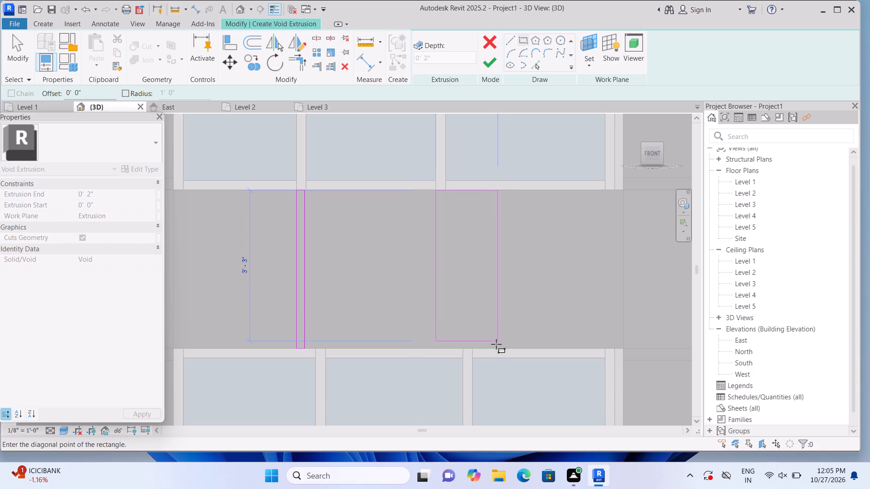
left_click(447, 345)
scroll(467, 337, "down", 3)
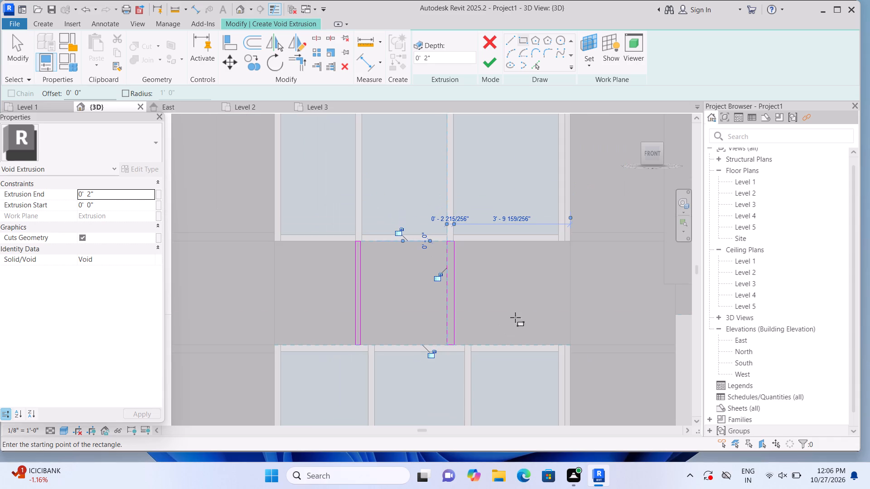
scroll(550, 294, "down", 3)
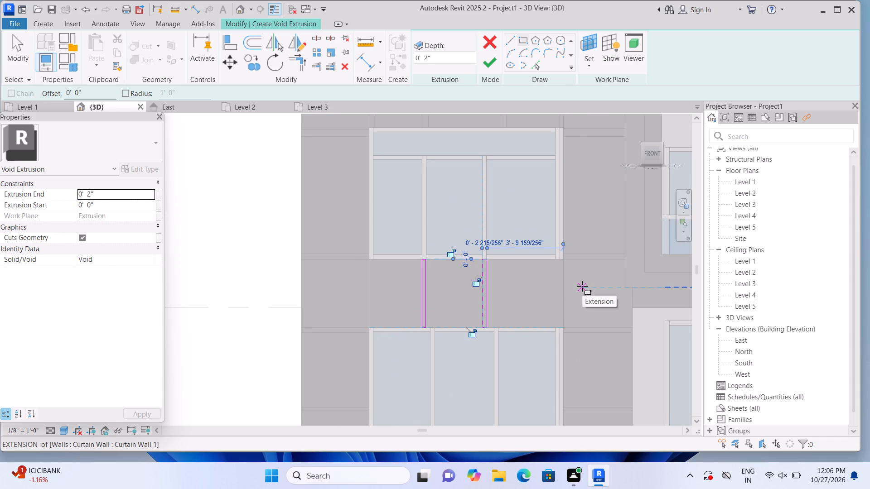
scroll(582, 286, "up", 2)
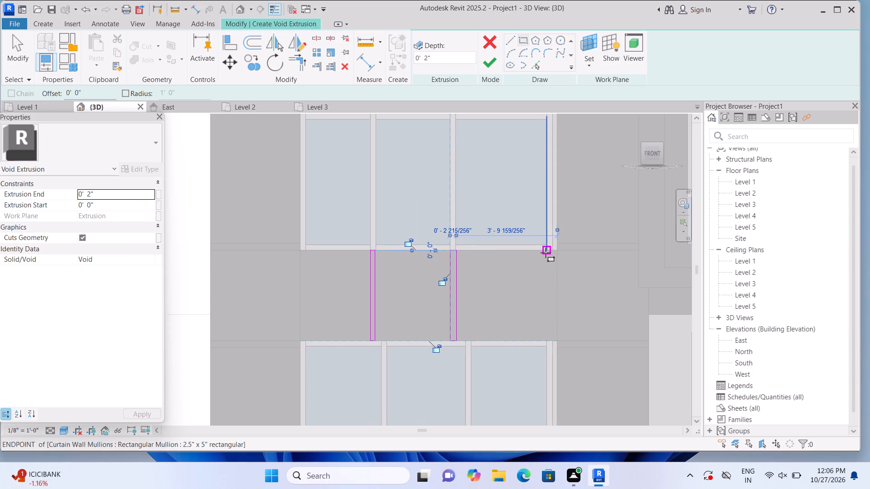
left_click(546, 253)
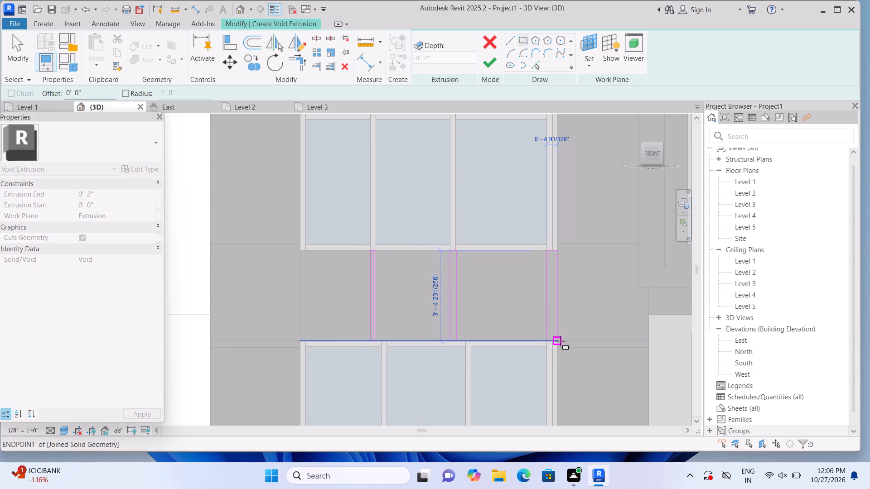
left_click(557, 340)
scroll(557, 340, "down", 2)
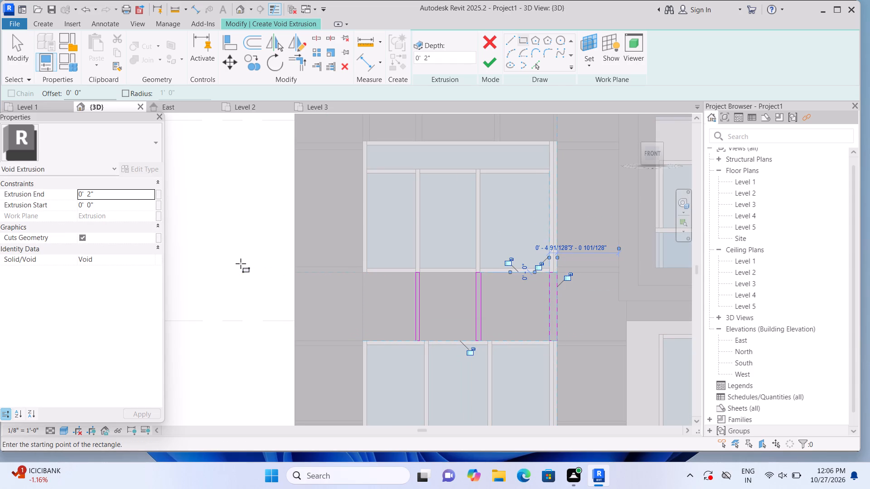
key("Escape")
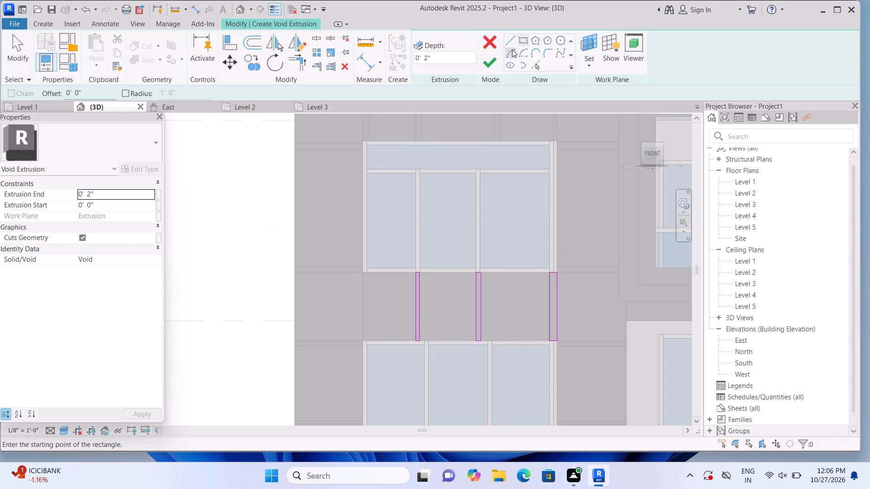
left_click(490, 55)
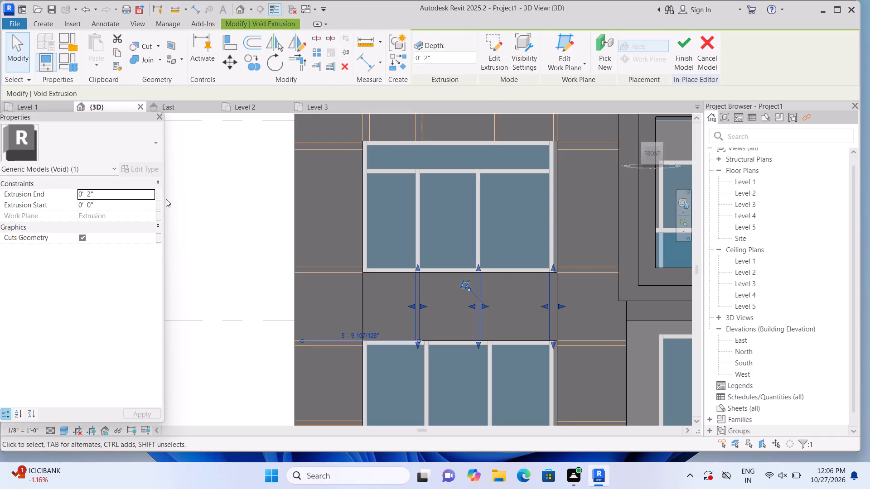
Set the extrusion end of the three vertical void strips between the front windows to 1".
left_click(119, 196)
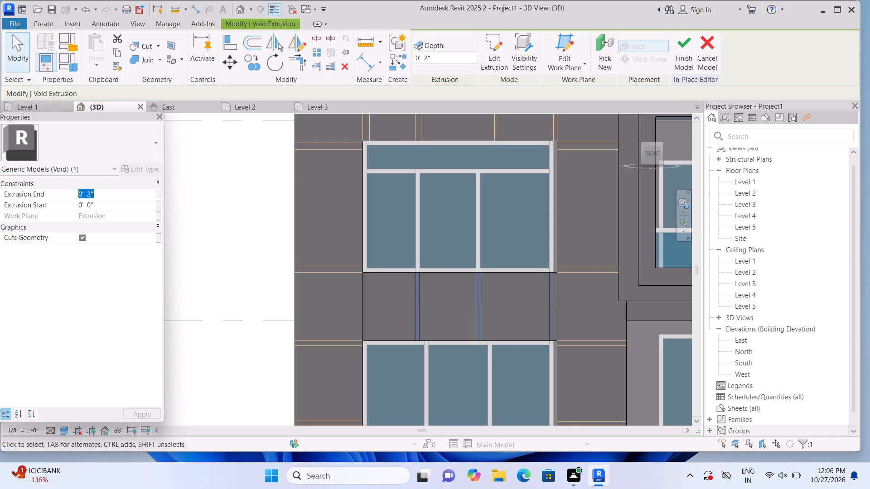
key("BackSpace")
type("21")
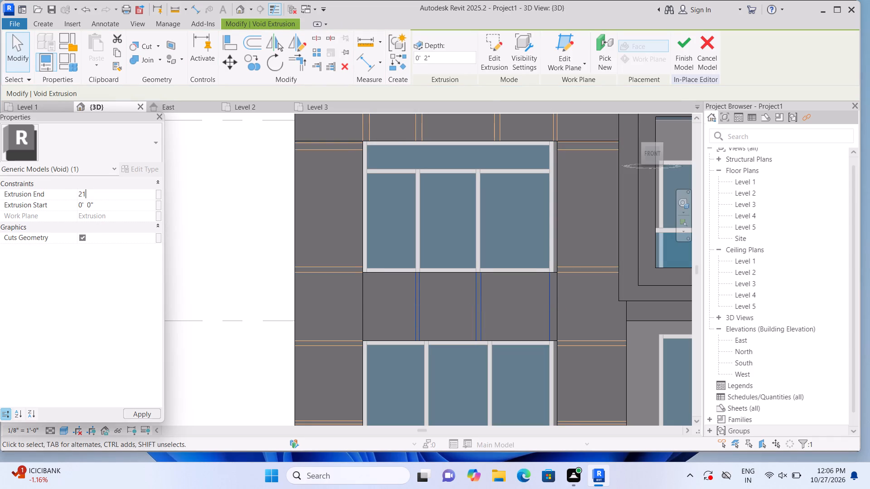
key("BackSpace")
key("BackSpace")
type("1\"")
key("Return")
double_click(185, 230)
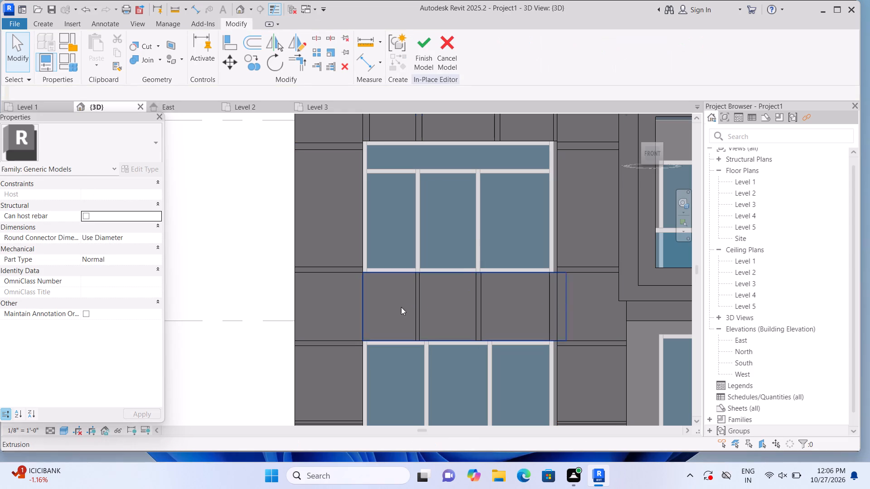
Narrow the rightmost vertical void strip by pulling its outer side inward from the panel's right edge.
left_click(552, 305)
scroll(580, 312, "up", 3)
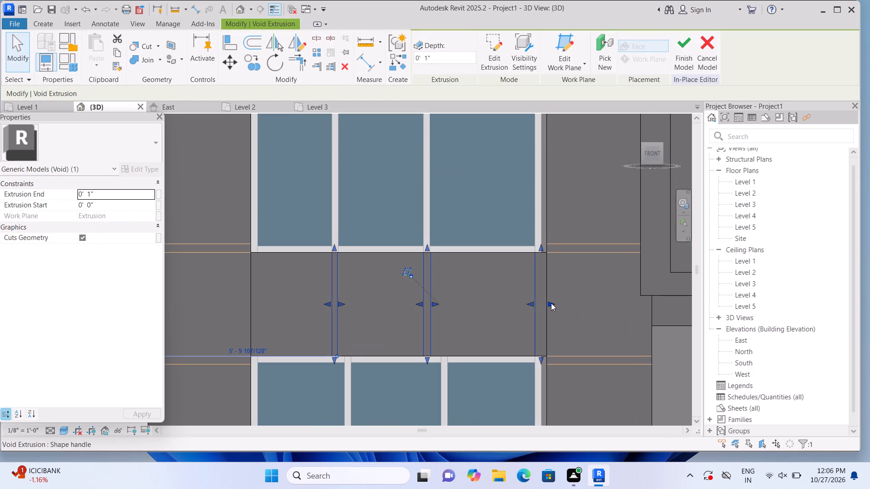
left_click_drag(550, 303, 543, 305)
scroll(543, 305, "down", 2)
left_click(188, 279)
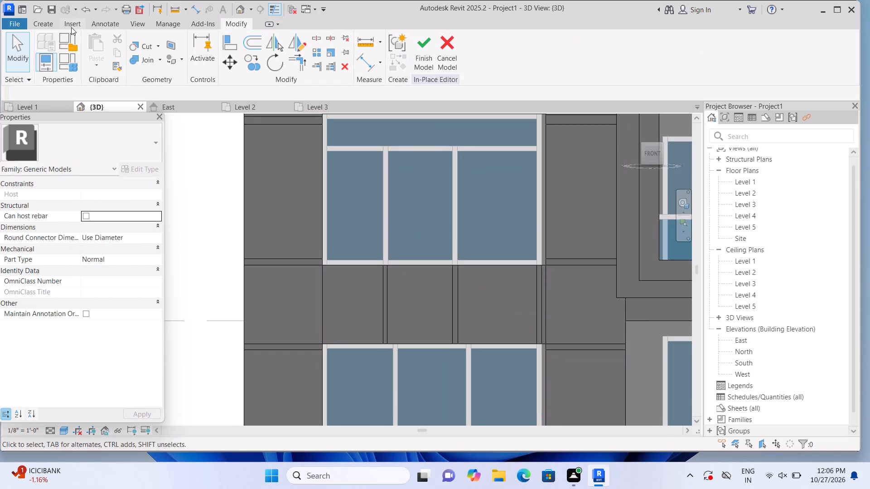
Sketch a thin horizontal void strip 9'-6" long across the mid-height of the panel between the front windows, and finish the void.
left_click(46, 24)
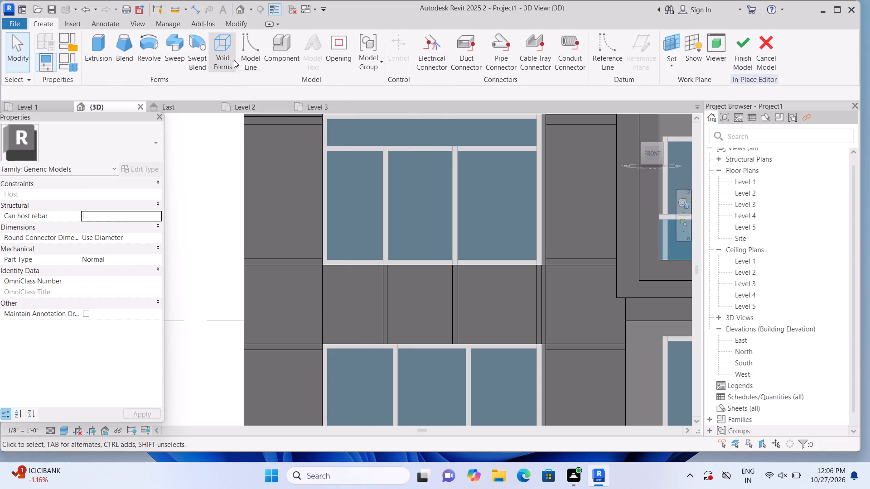
left_click(234, 60)
left_click(246, 94)
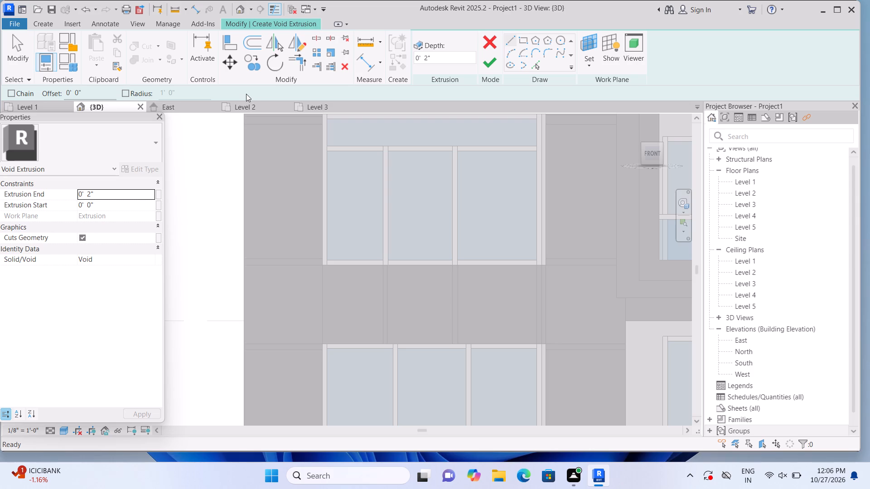
left_click(528, 39)
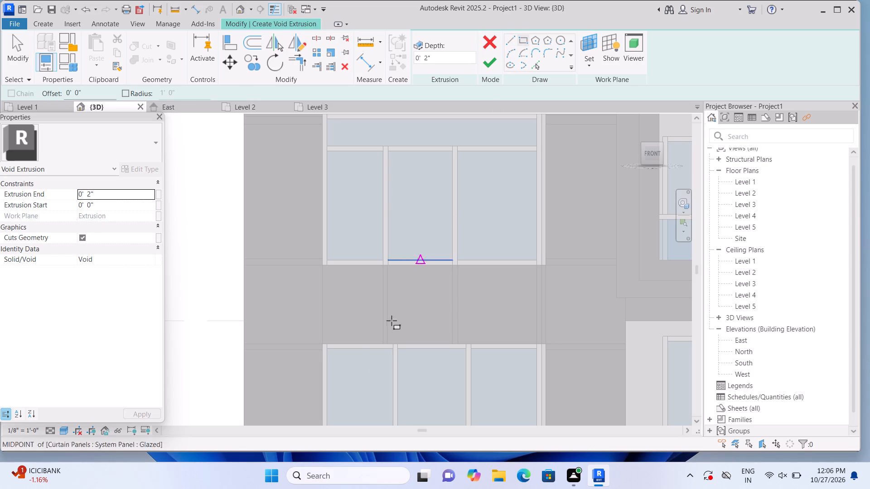
left_click(321, 296)
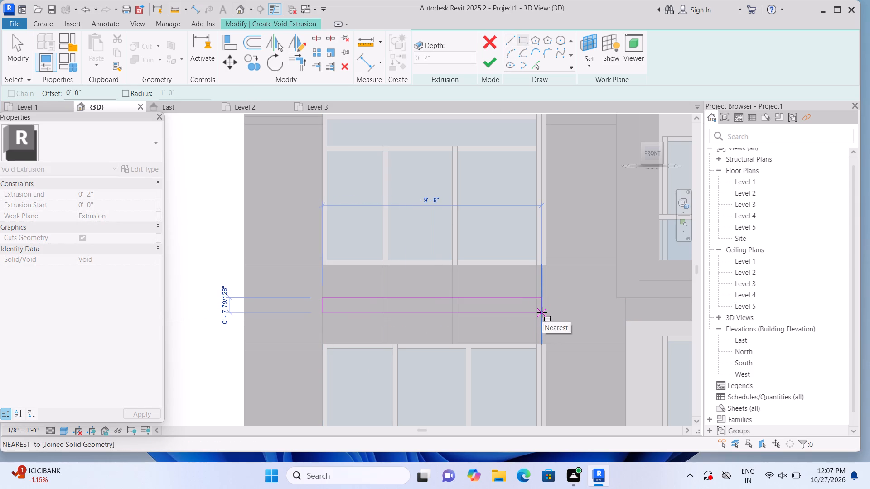
scroll(542, 312, "up", 4)
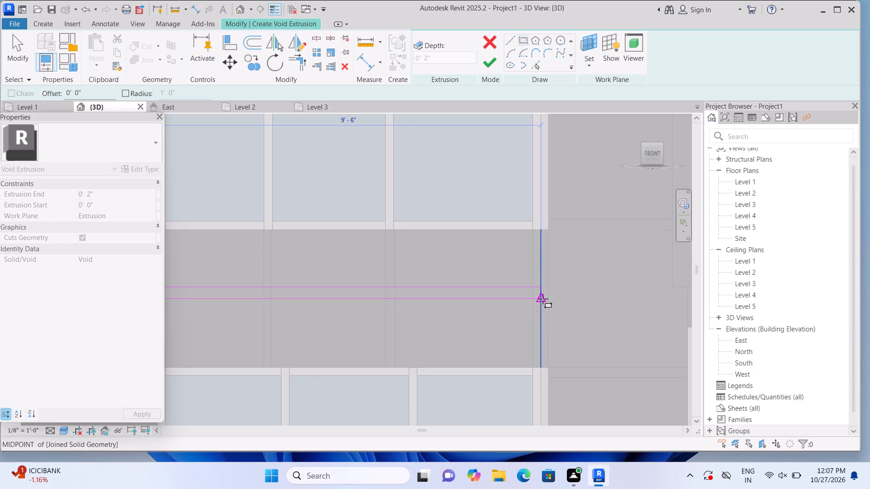
left_click(543, 292)
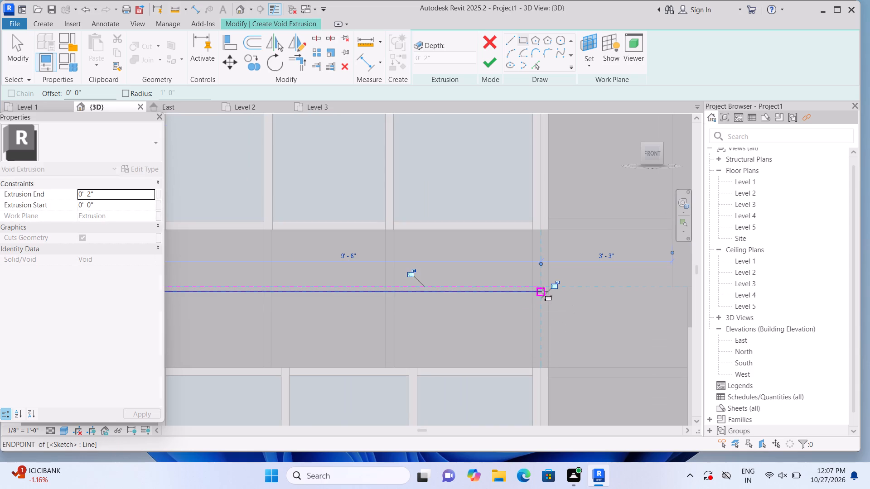
left_click(493, 65)
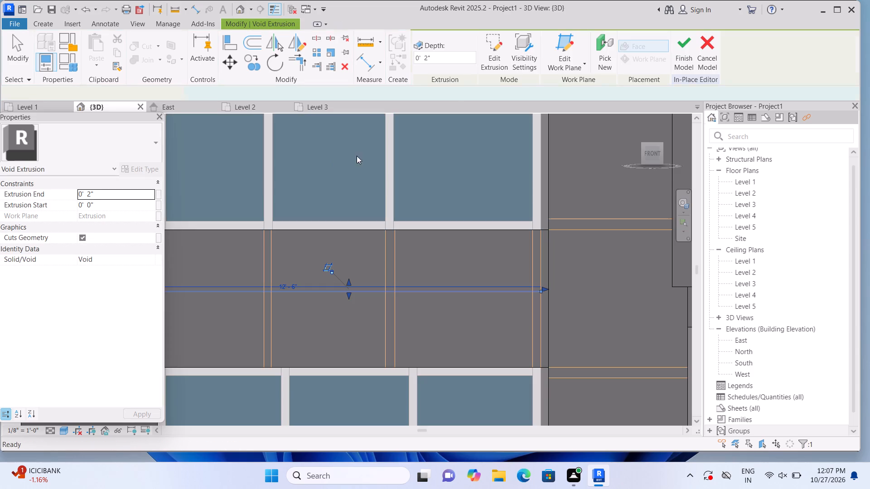
Set the extrusion end of the horizontal void strip between the front windows to 1".
left_click(141, 192)
key("BackSpace")
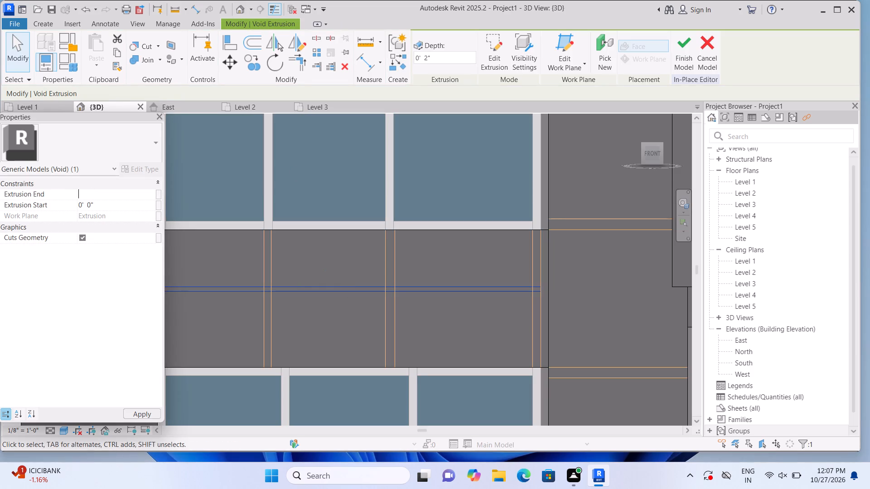
key("1")
key("shift+quotedbl")
key("Return")
scroll(158, 188, "down", 6)
scroll(201, 198, "down", 2)
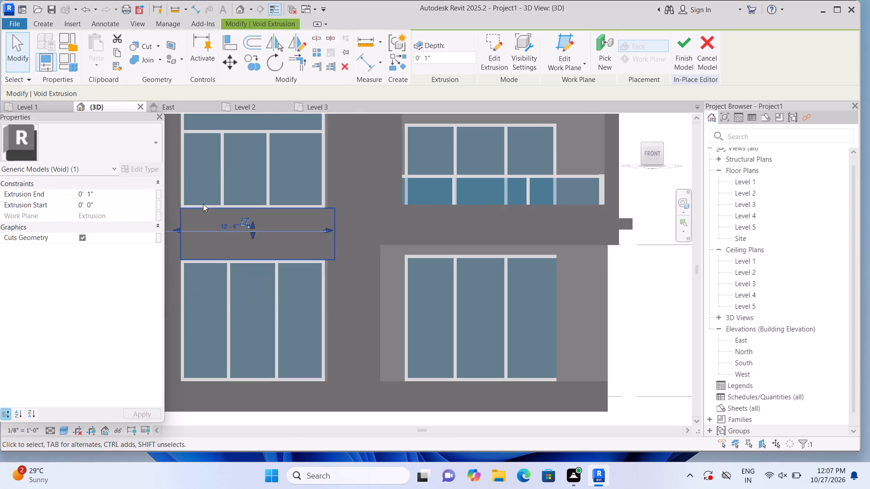
left_click(651, 202)
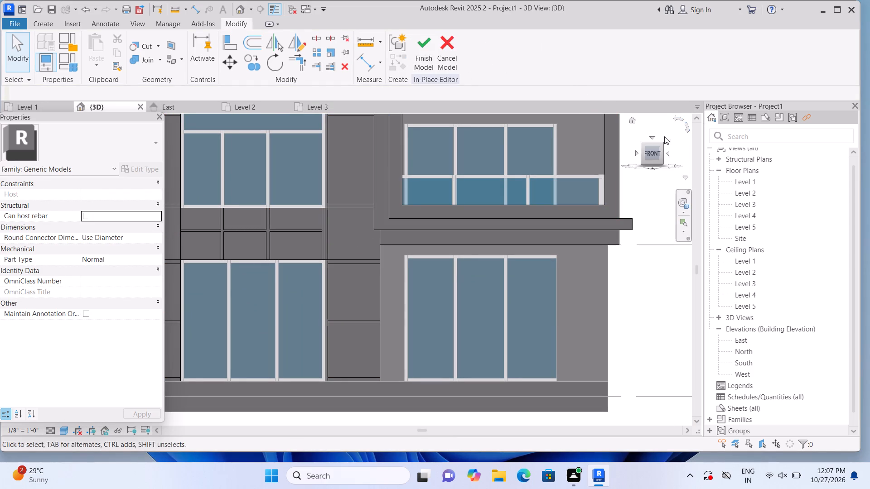
Examine the grooved panel between the front windows and the house's right side wall from several 3D angles.
left_click(630, 120)
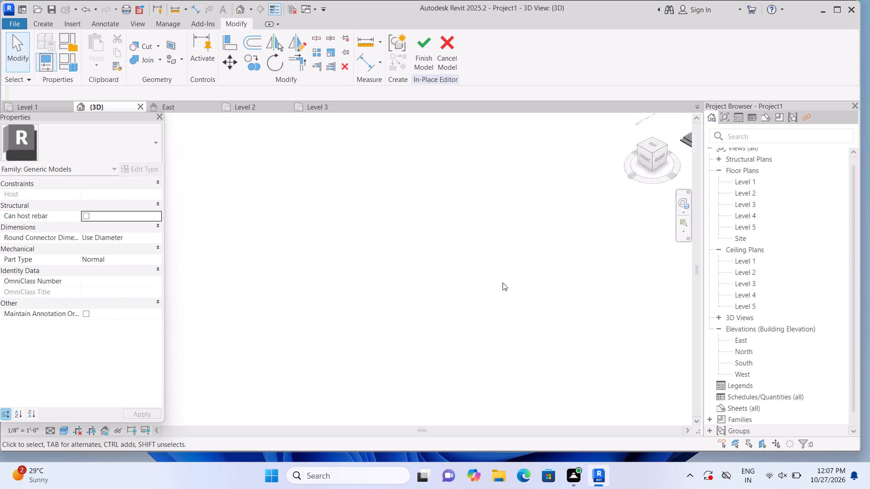
scroll(273, 409, "up", 2)
scroll(260, 374, "up", 3)
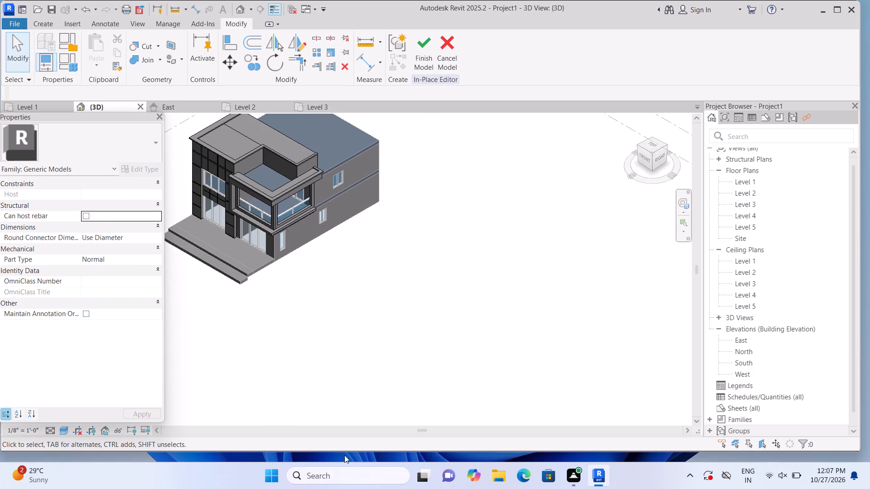
middle_click_drag(351, 462, 355, 467)
middle_click_drag(296, 330, 377, 413)
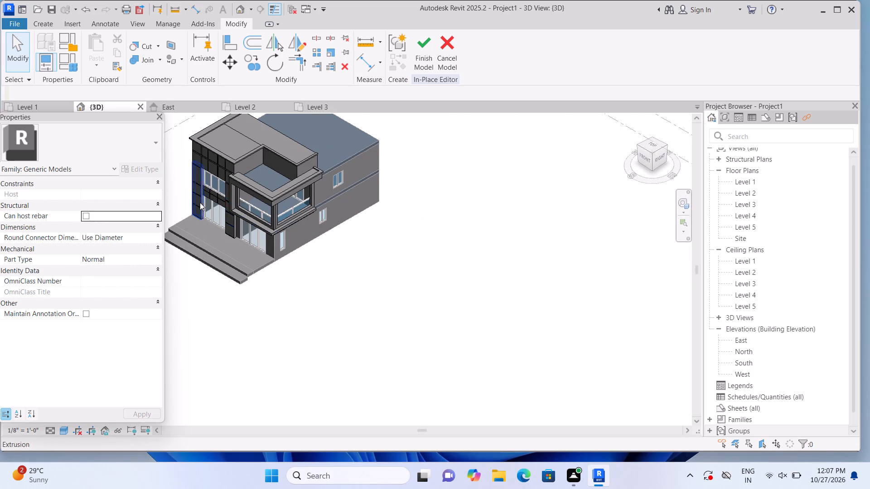
middle_click_drag(207, 206, 268, 303)
scroll(274, 338, "up", 2)
scroll(270, 279, "up", 3)
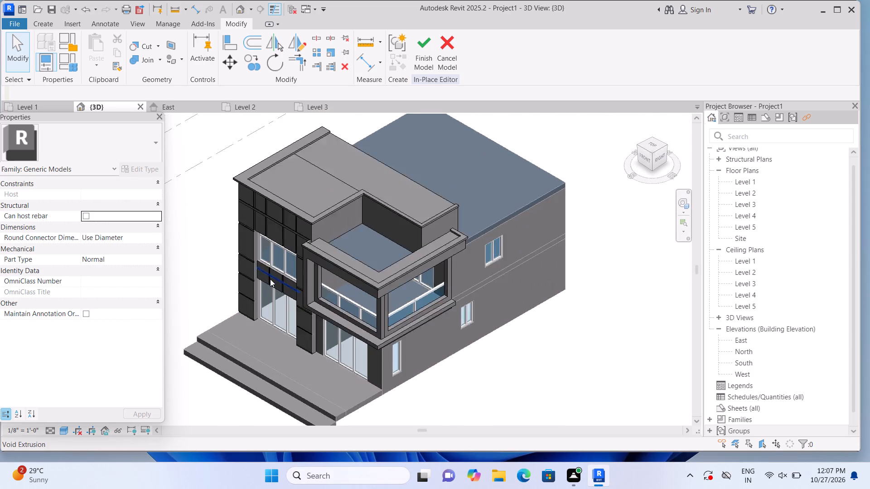
scroll(270, 279, "up", 1)
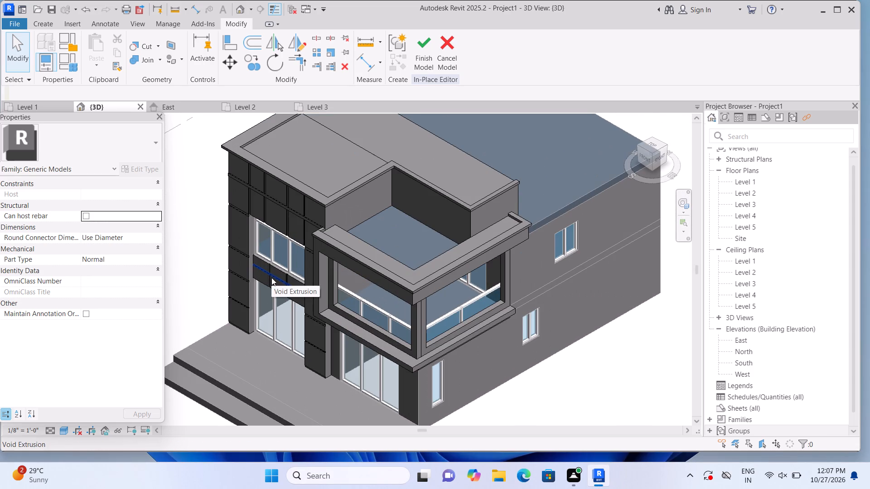
left_click(274, 276)
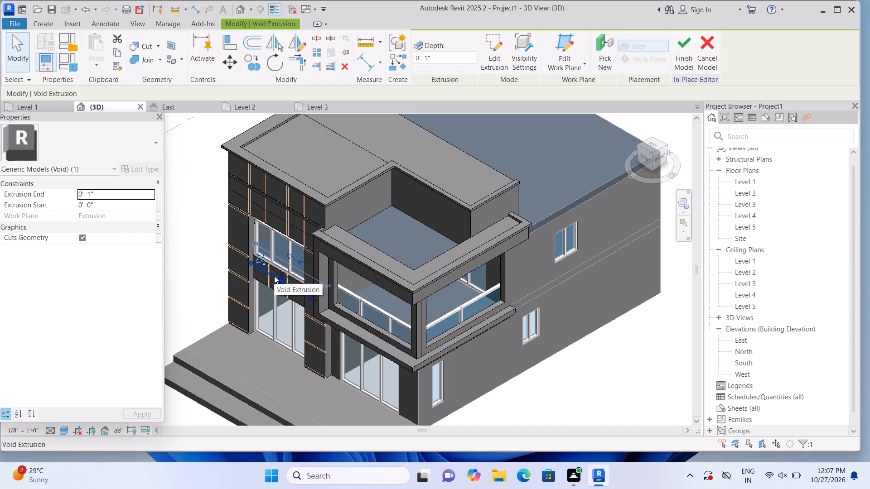
left_click(188, 275)
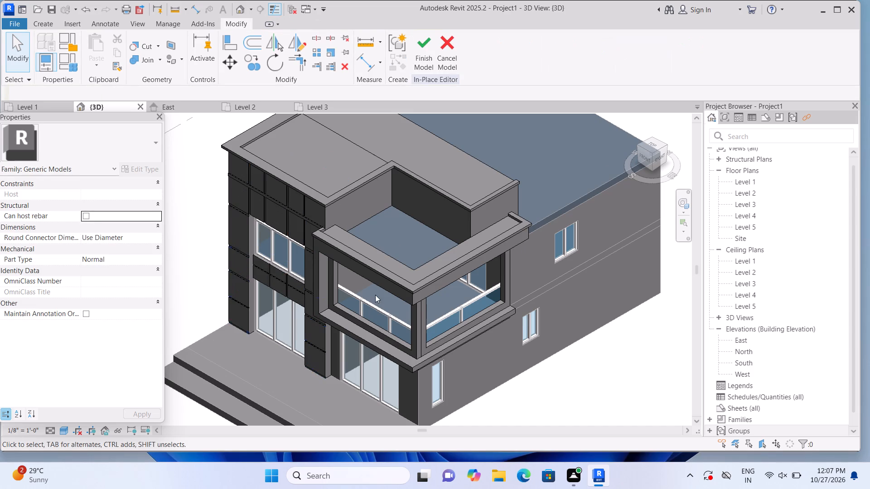
left_click(270, 283)
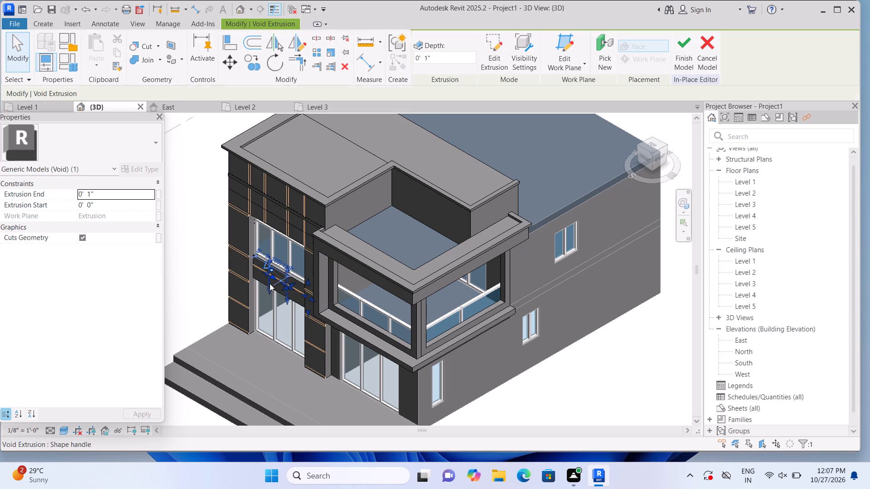
left_click(586, 367)
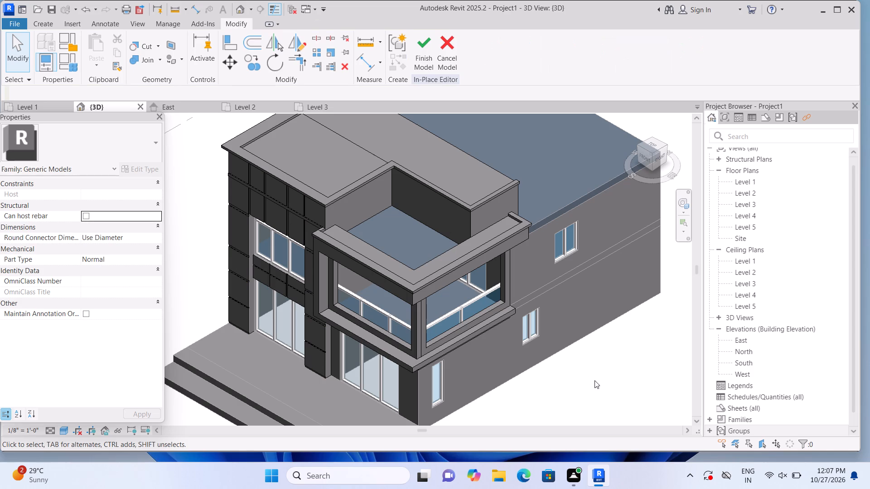
middle_click_drag(590, 376, 569, 315, "shift")
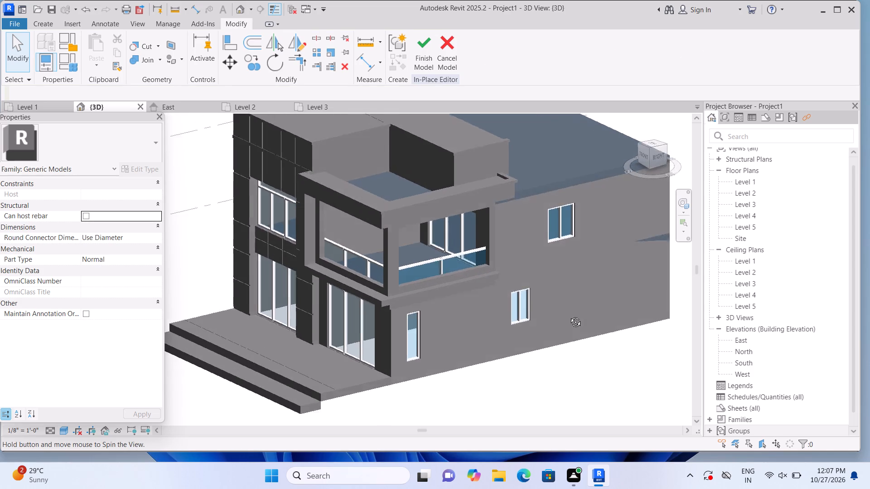
middle_click_drag(569, 315, 562, 316, "shift")
scroll(566, 344, "up", 1)
middle_click_drag(580, 365, 599, 394)
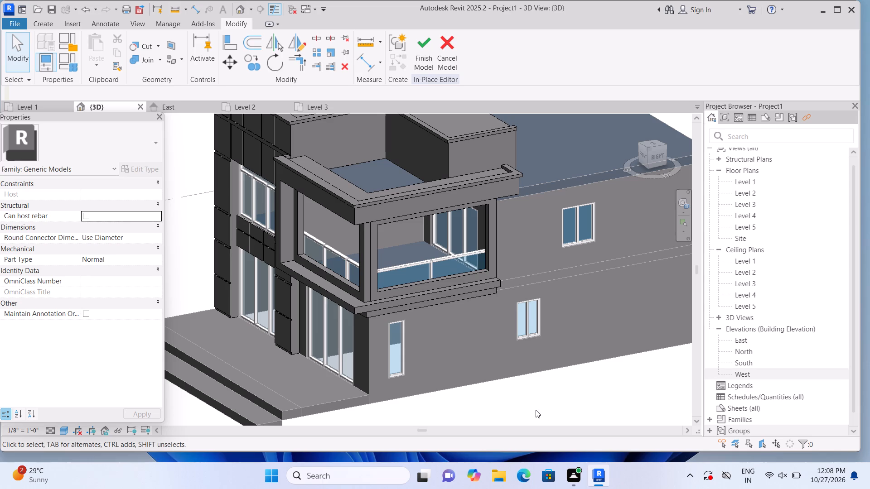
middle_click_drag(534, 410, 534, 380, "shift")
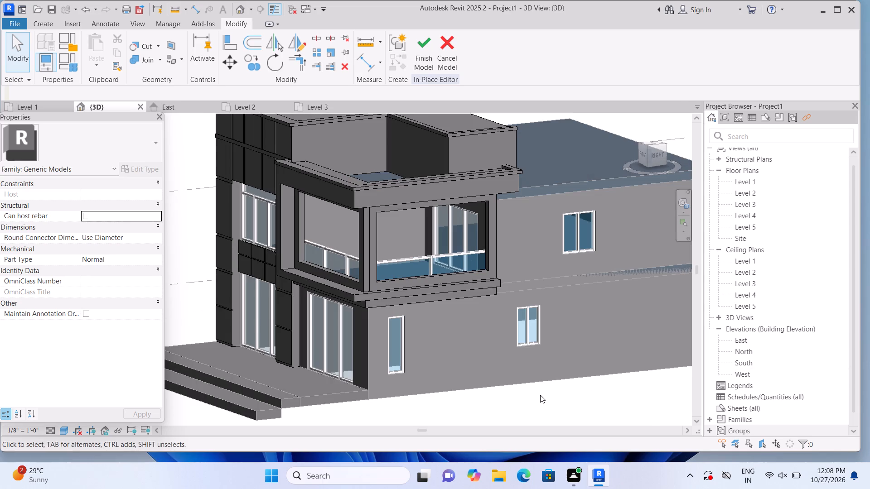
key("Escape")
middle_click_drag(533, 394, 530, 372, "shift")
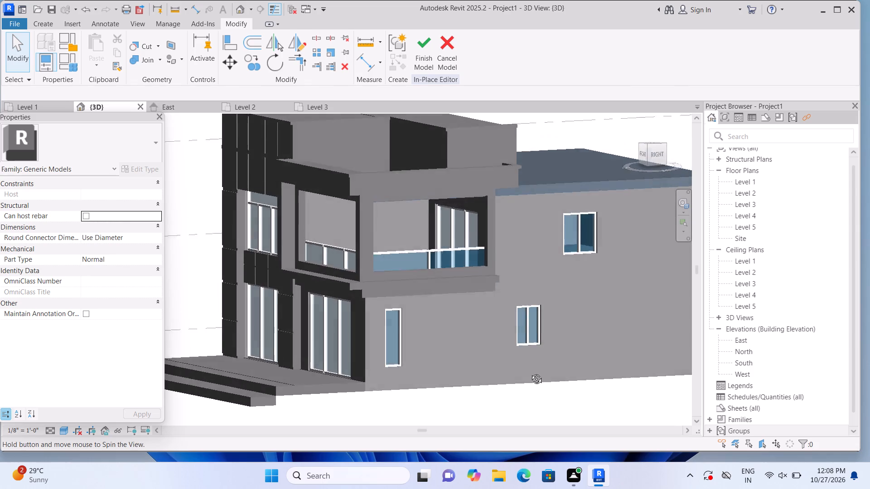
middle_click_drag(530, 372, 531, 361, "shift")
scroll(451, 331, "up", 1)
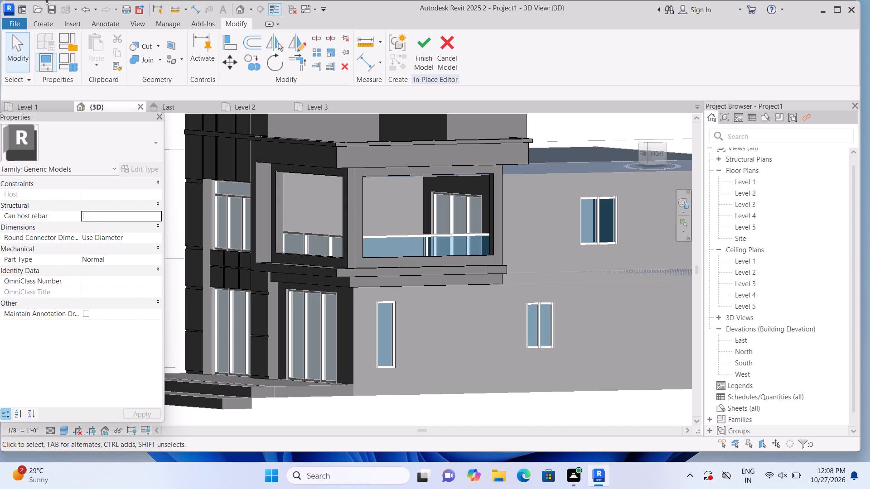
Start a solid extrusion and set its work plane to the outer face of the house's right side wall.
double_click(48, 28)
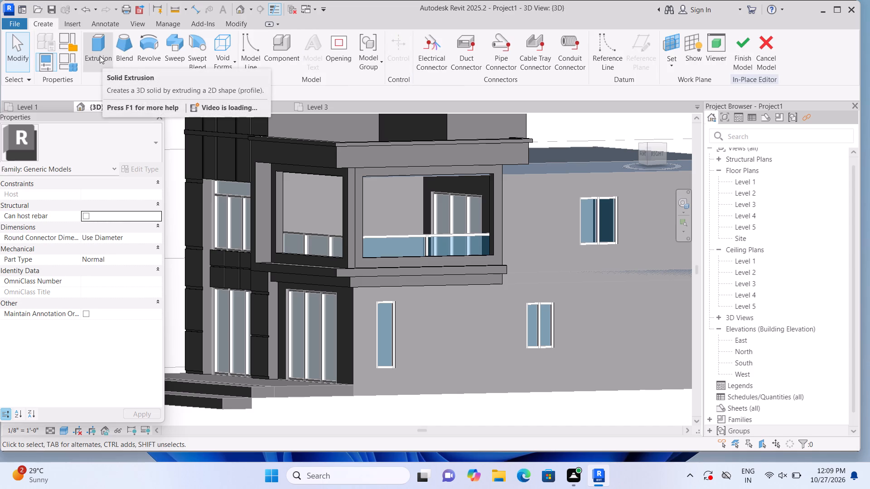
left_click(100, 56)
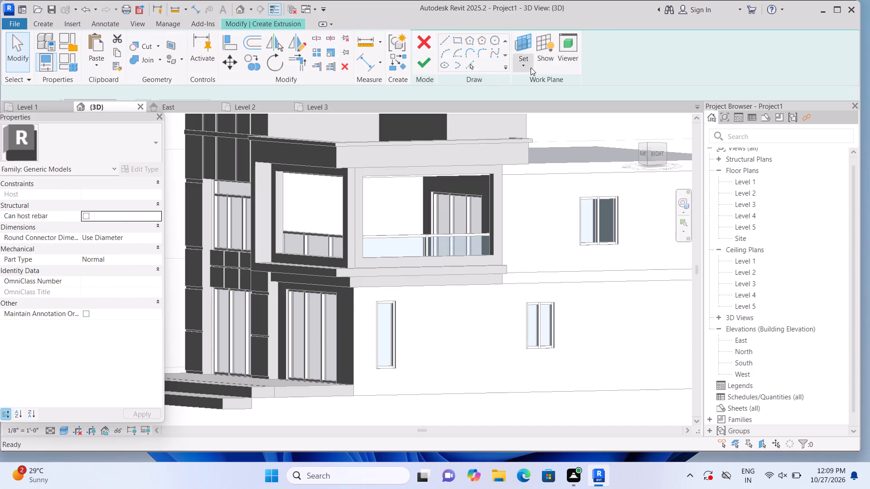
left_click(586, 65)
left_click(594, 102)
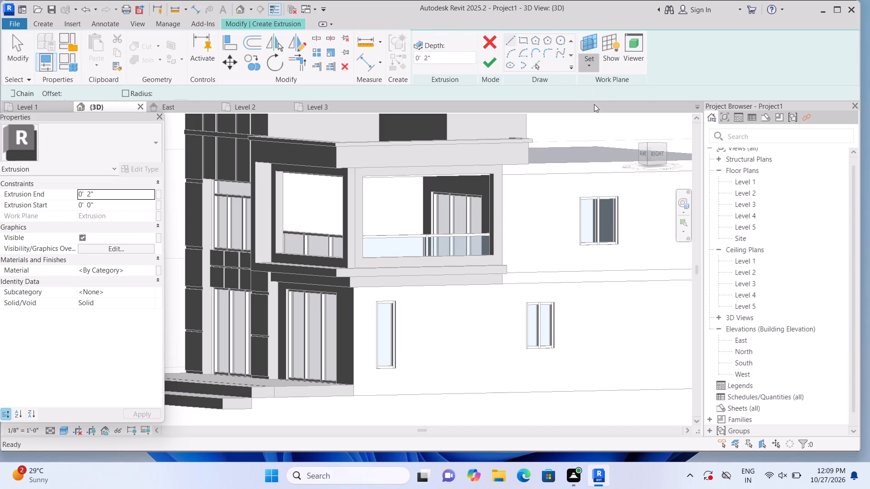
left_click(458, 321)
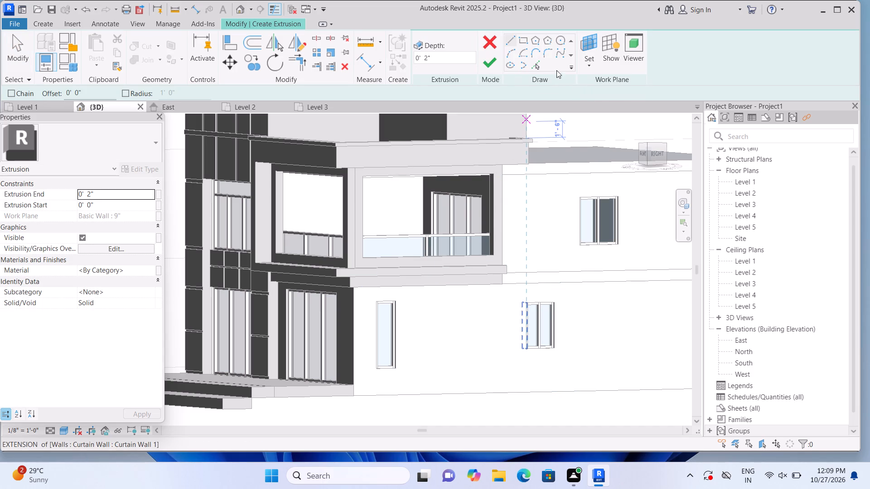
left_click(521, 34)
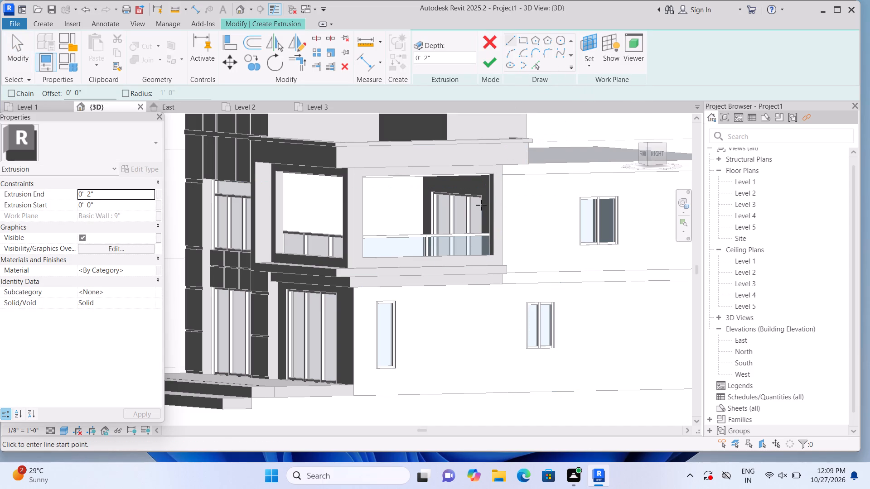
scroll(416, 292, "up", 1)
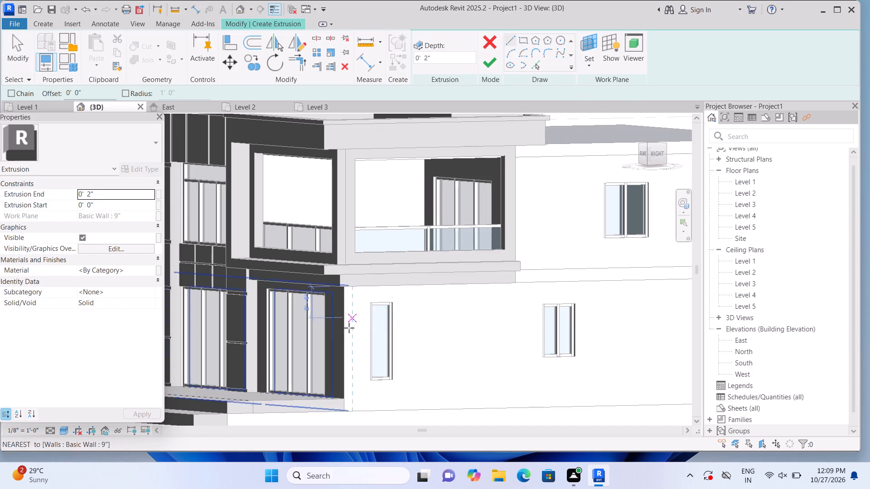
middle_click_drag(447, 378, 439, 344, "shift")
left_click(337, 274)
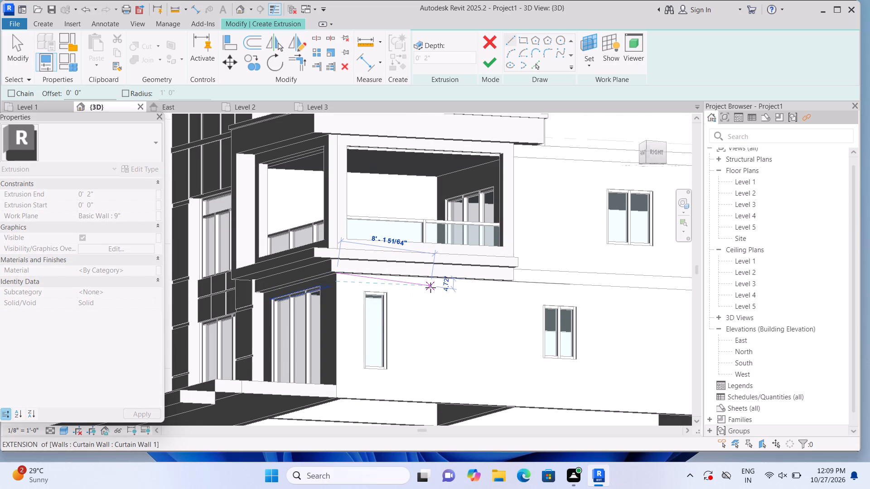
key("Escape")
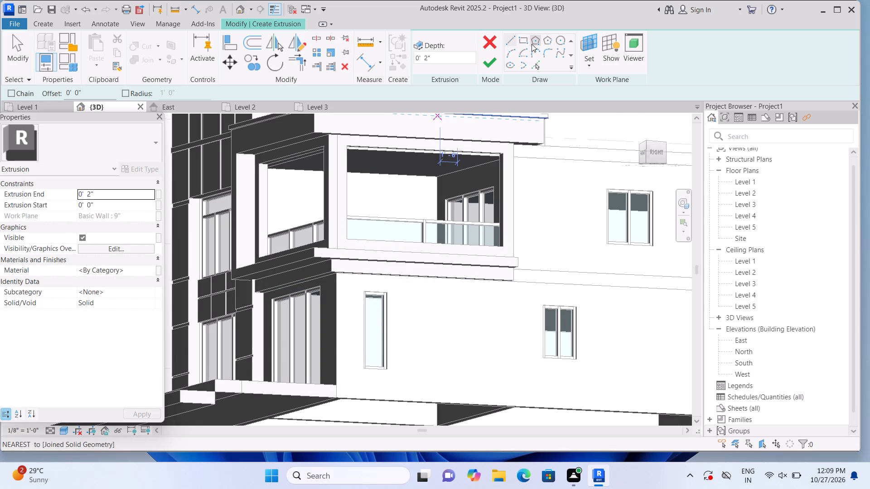
Sketch a rectangle about 6'-10" by 1'-4" above the side wall's narrow ground-floor window, from the front corner, and finish the 2" extrusion.
left_click(518, 38)
scroll(405, 282, "up", 4)
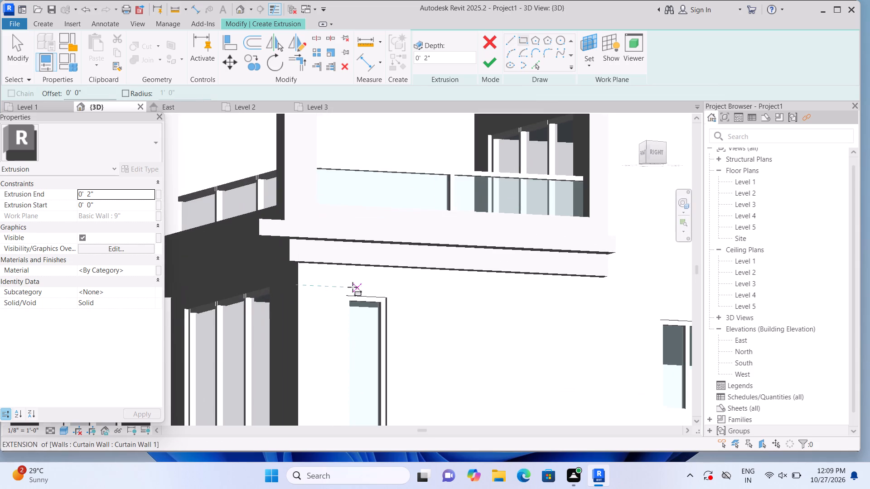
left_click(298, 265)
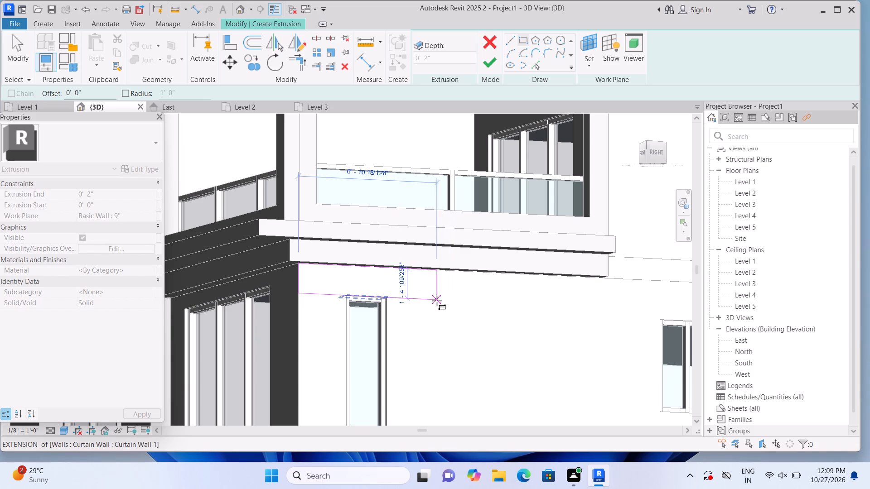
left_click(437, 301)
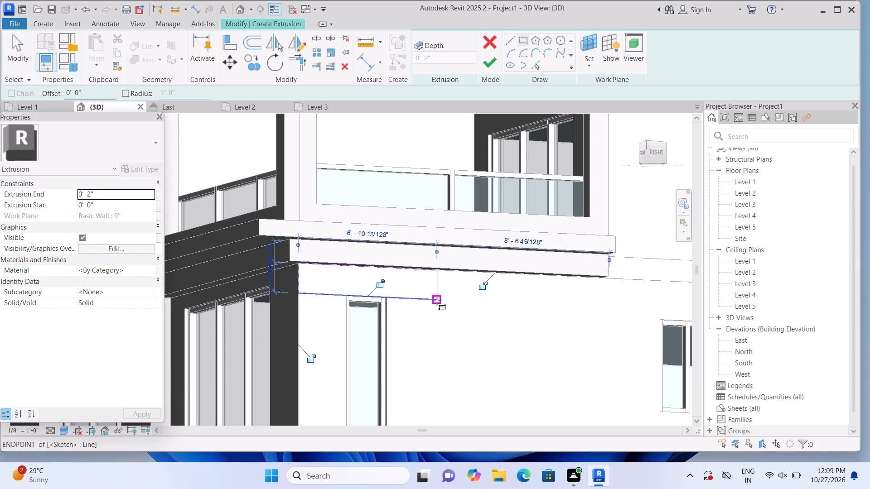
key("Escape")
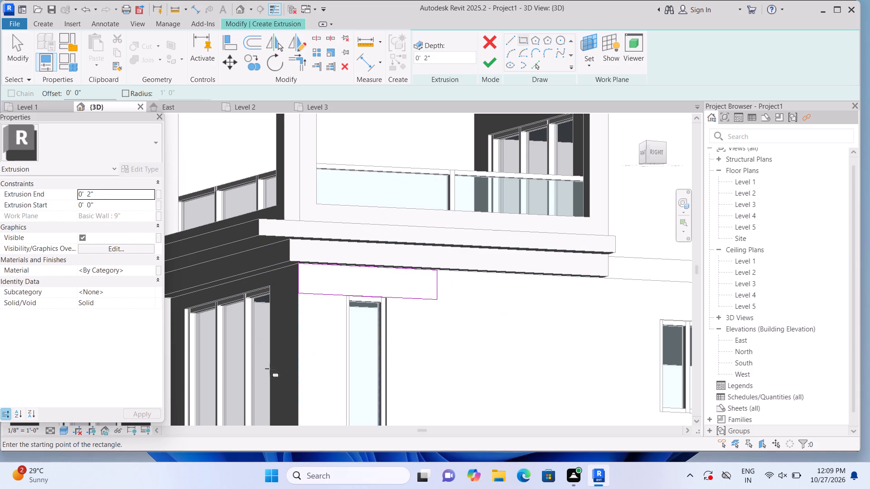
scroll(313, 315, "up", 5)
scroll(356, 302, "up", 3)
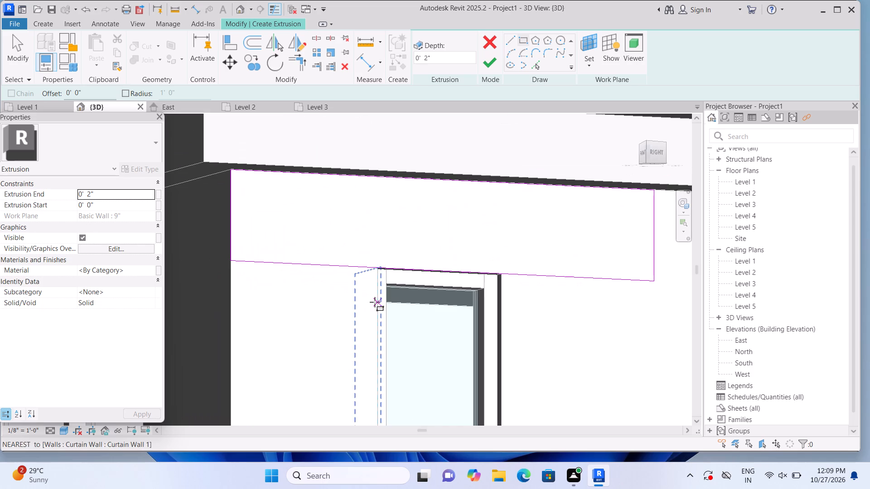
scroll(375, 302, "up", 2)
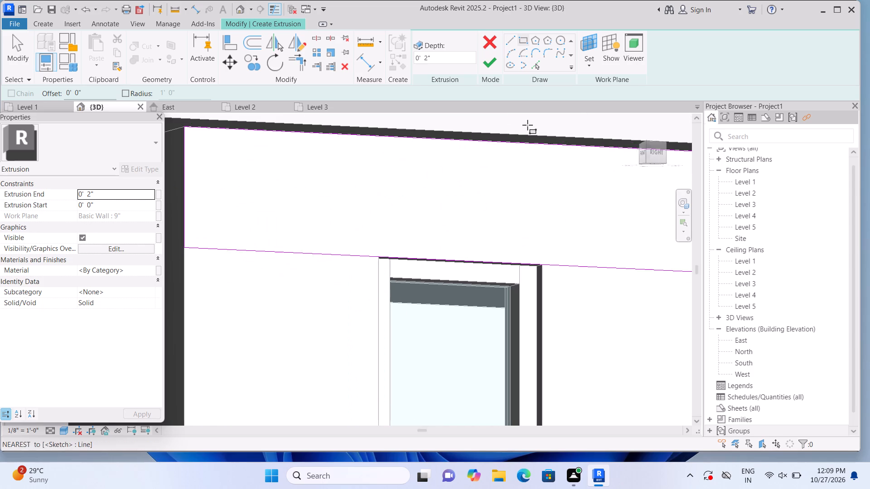
left_click(493, 66)
Examine the new panel above the narrow window against the surrounding side wall.
scroll(476, 183, "down", 1)
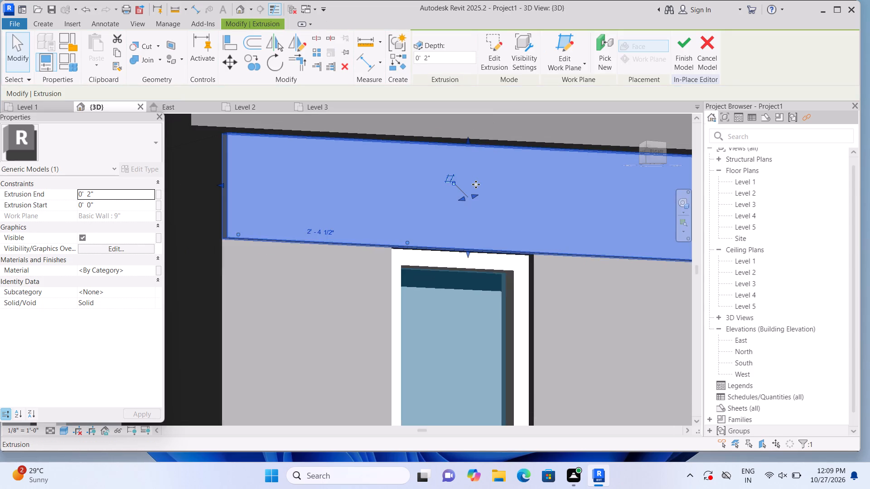
scroll(476, 185, "down", 1)
middle_click_drag(388, 276, 362, 246)
scroll(362, 245, "down", 2)
middle_click_drag(326, 291, 327, 288)
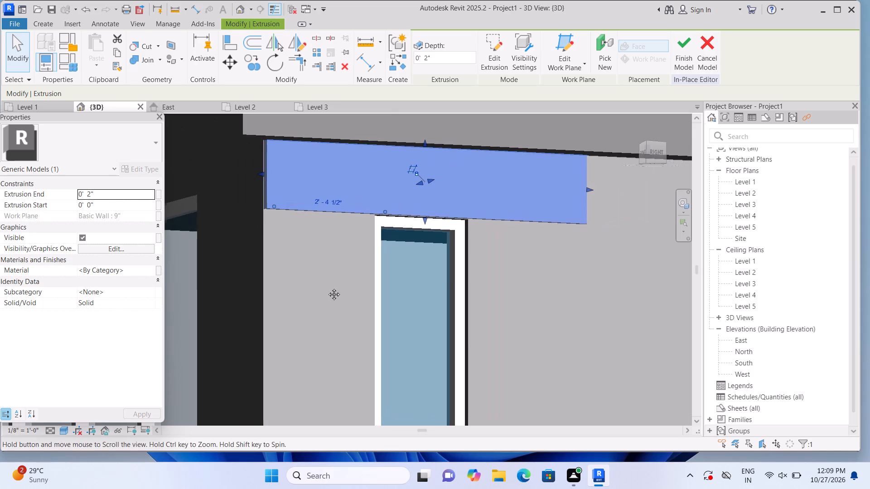
middle_click_drag(327, 288, 325, 265)
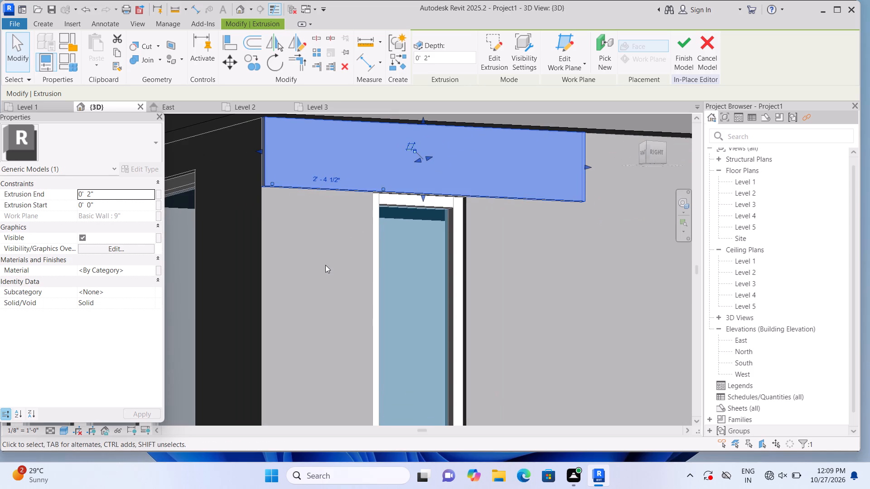
scroll(326, 268, "down", 6)
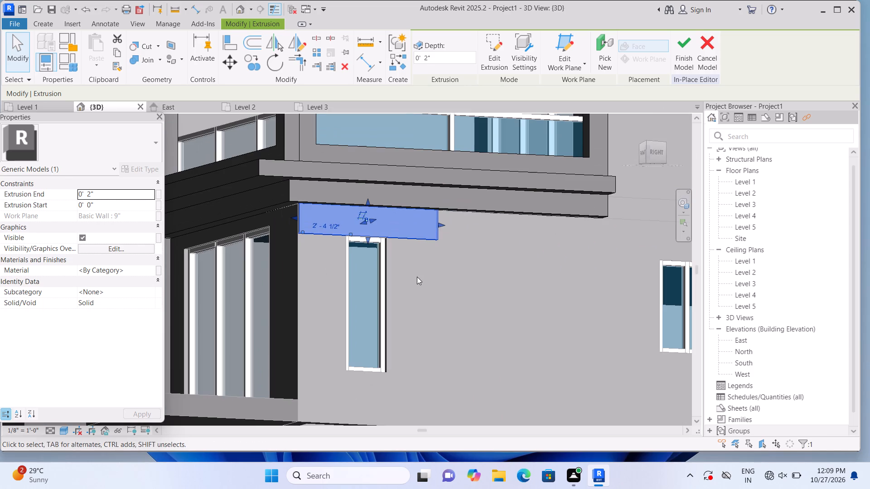
scroll(420, 279, "up", 2)
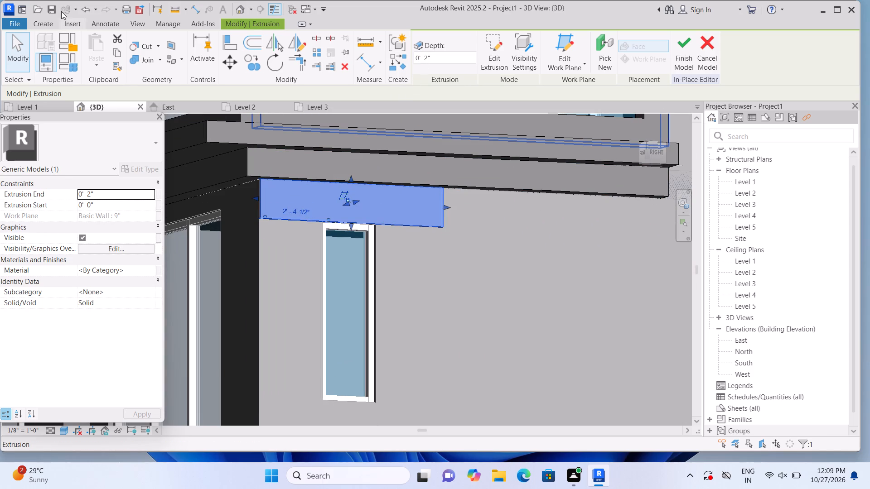
Extrude a 2" solid panel on the side wall between the narrow window and the front corner, from the window head down to the wall base.
left_click(55, 22)
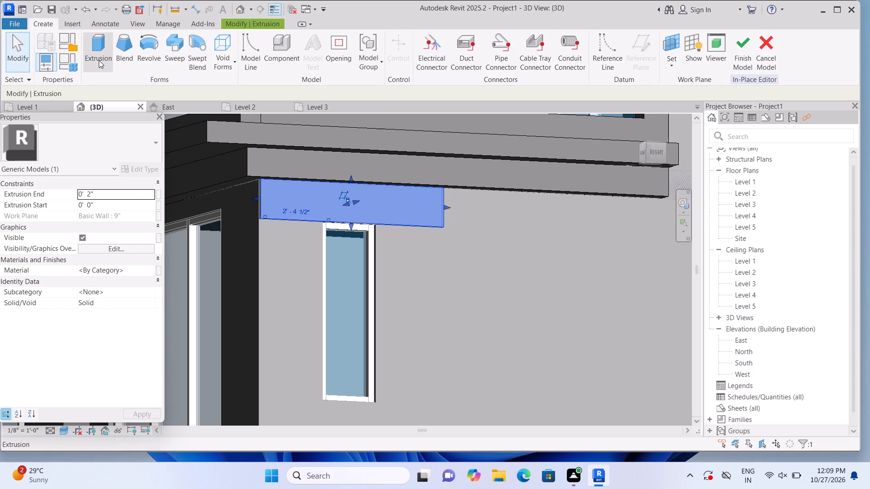
left_click(99, 60)
left_click(597, 66)
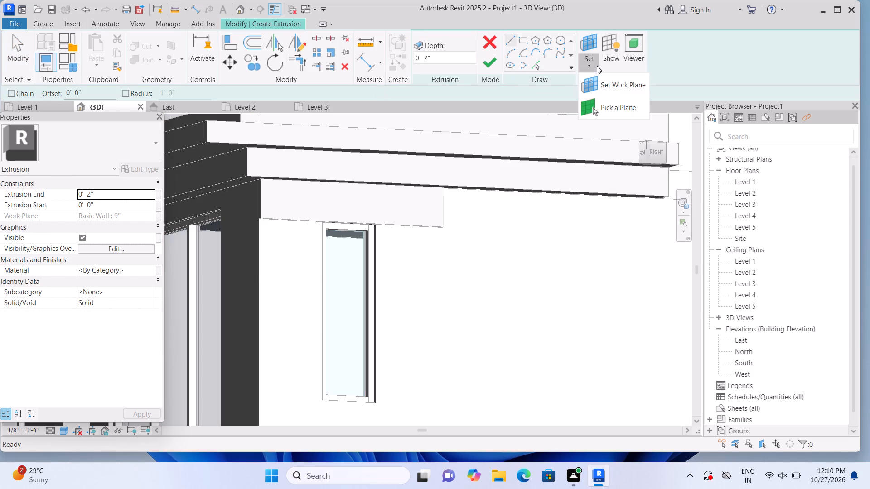
left_click(598, 107)
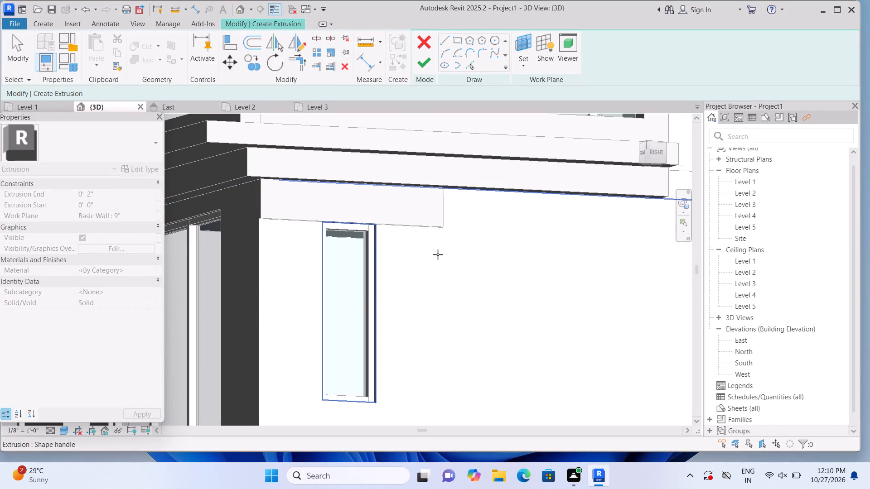
left_click(411, 276)
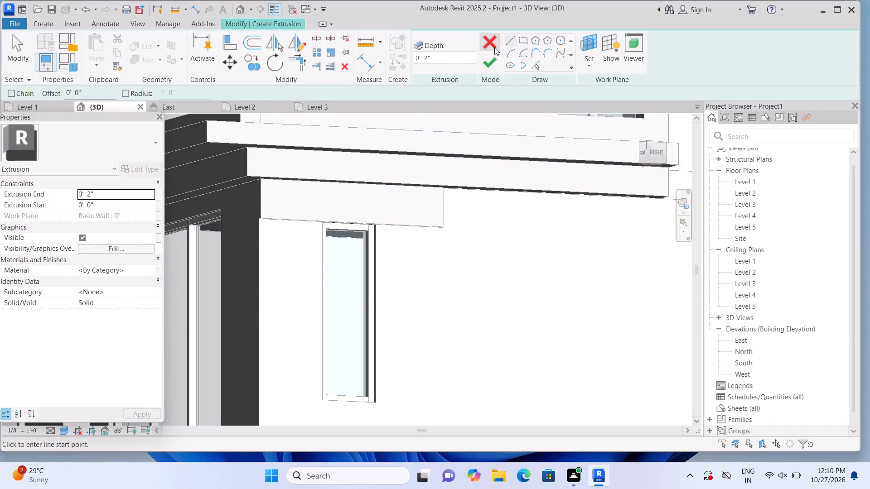
left_click(520, 45)
middle_click_drag(262, 322, 261, 285)
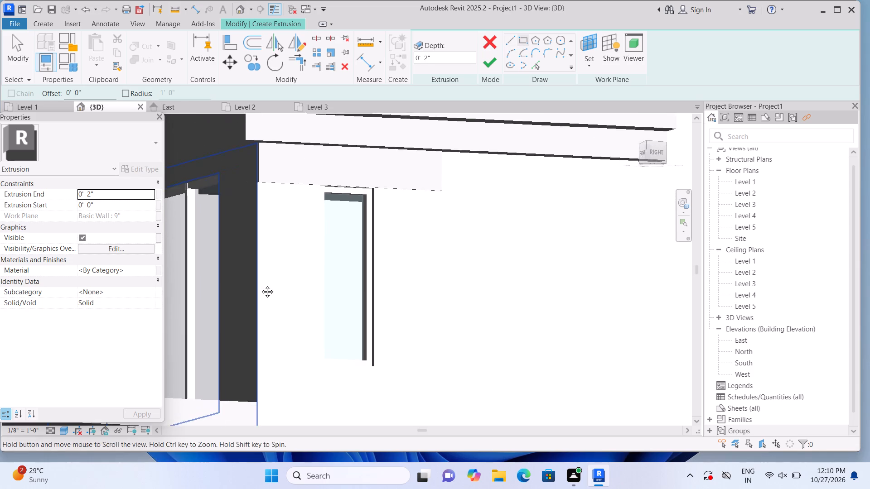
middle_click_drag(261, 285, 261, 272)
left_click(321, 171)
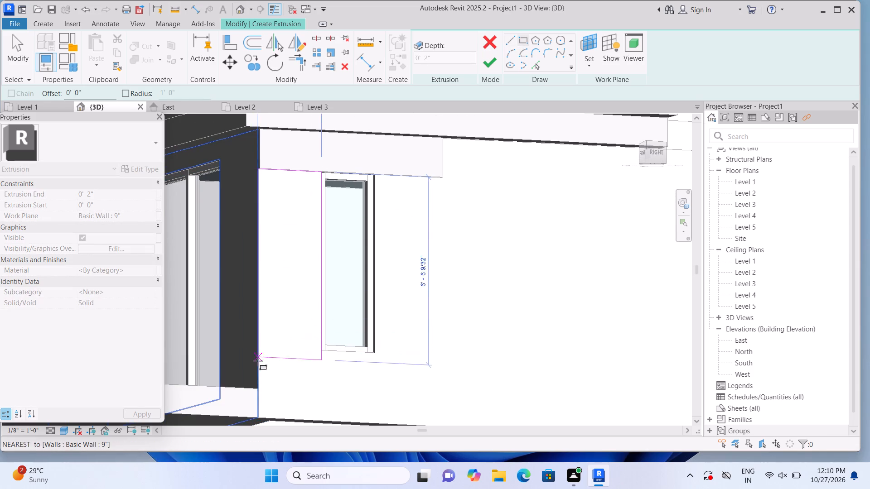
left_click(257, 419)
left_click(492, 58)
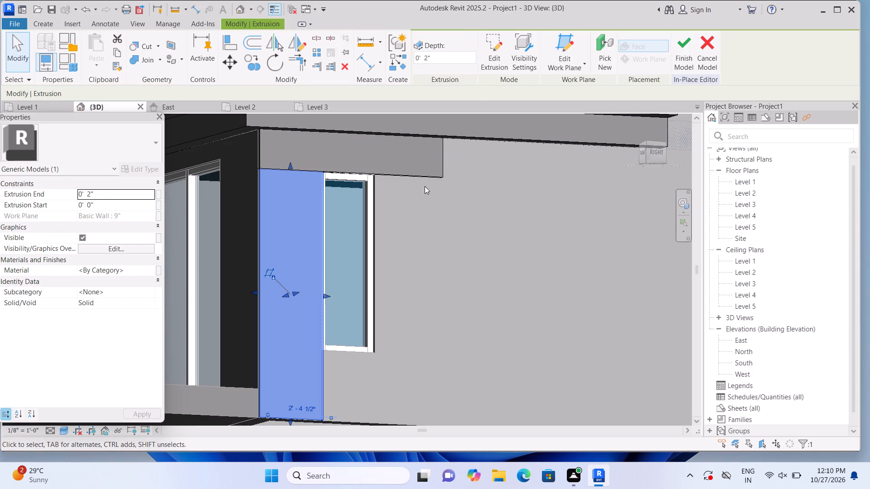
key("Escape")
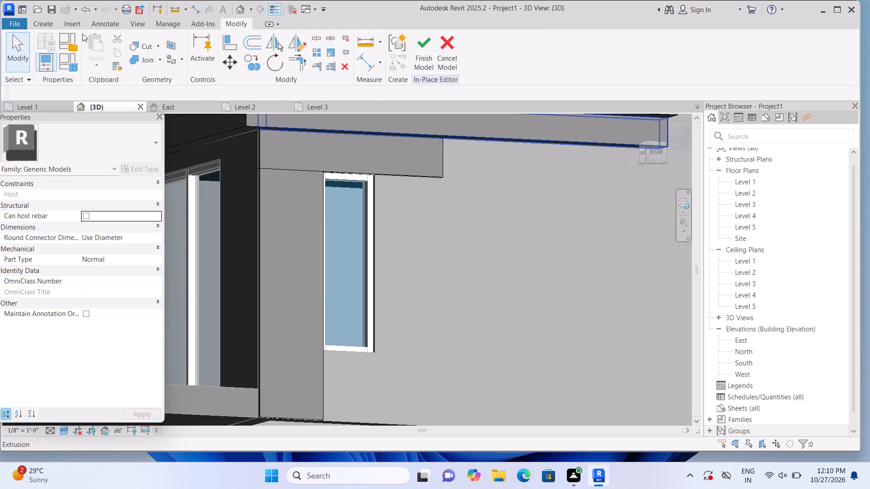
Start another solid extrusion with a rectangle profile and set its work plane to the side wall's outer face.
left_click(41, 29)
left_click(95, 47)
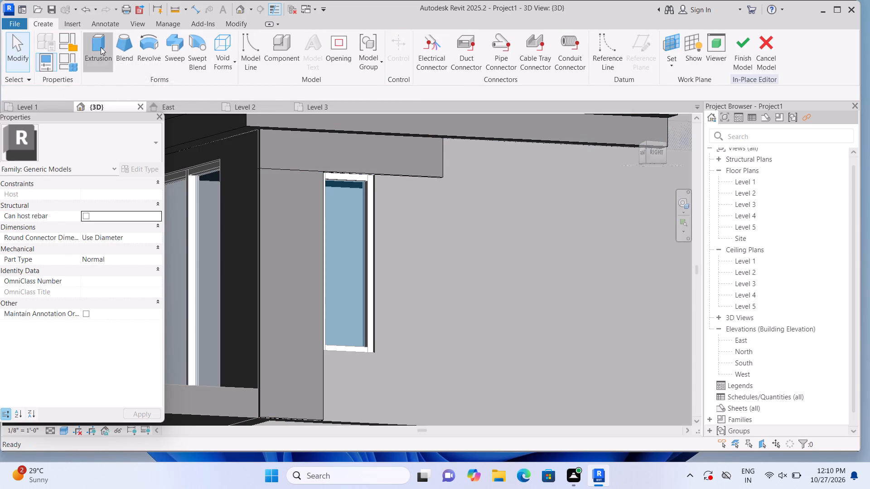
left_click(594, 70)
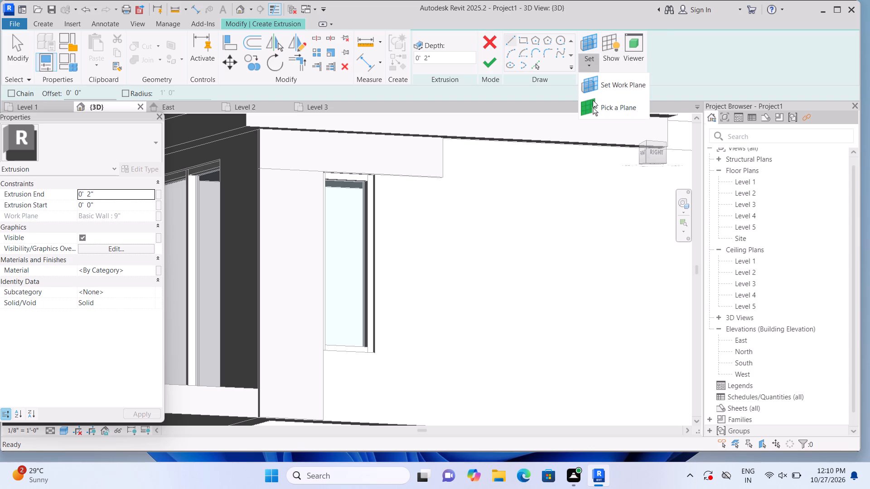
left_click(593, 103)
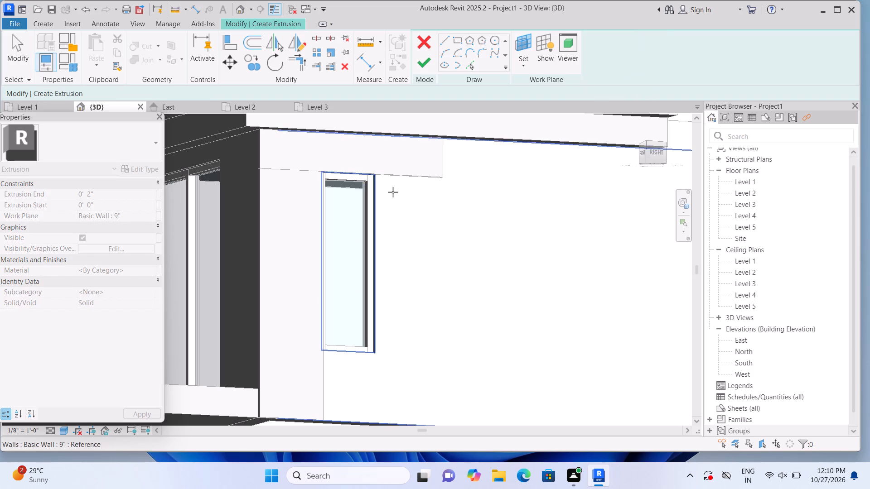
left_click(393, 192)
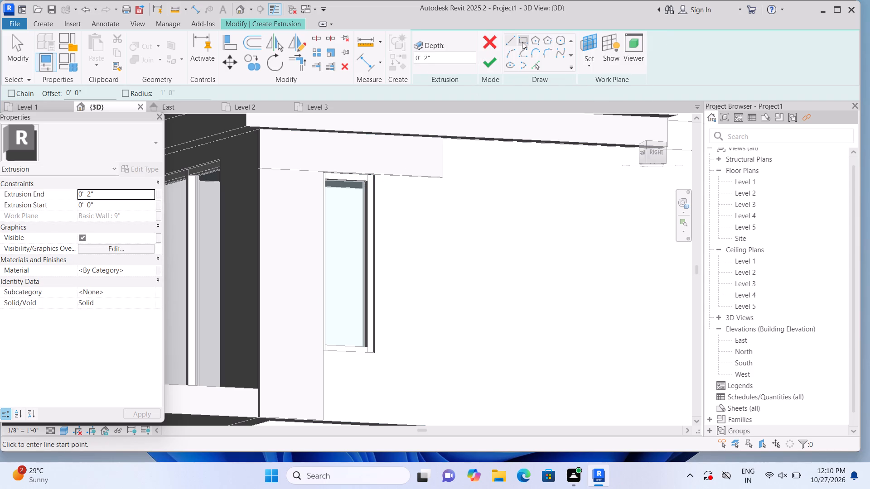
left_click(522, 42)
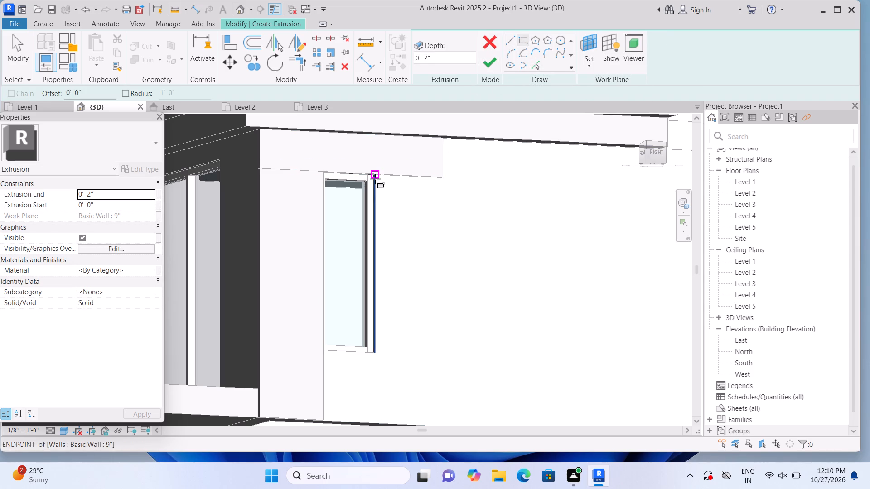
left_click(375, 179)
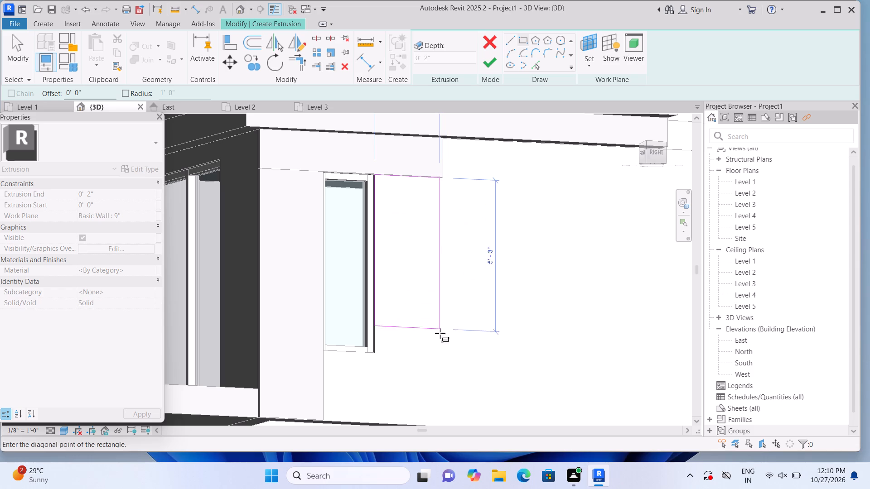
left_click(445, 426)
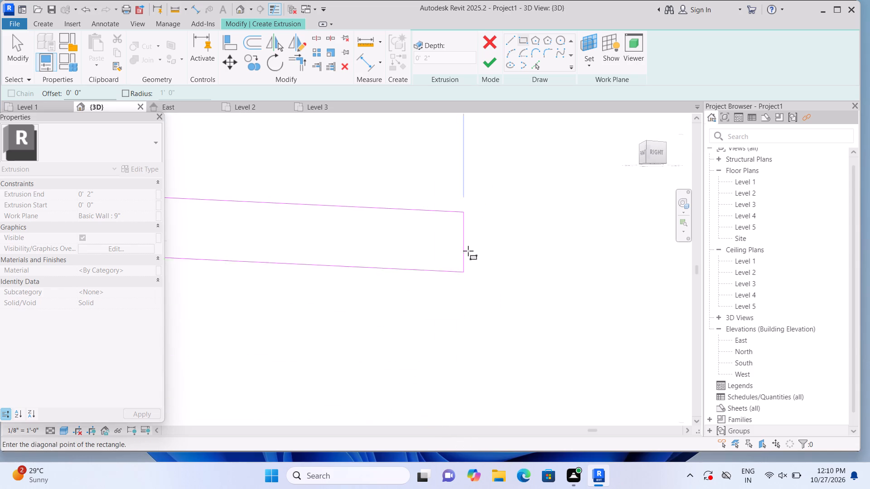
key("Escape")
Sketch a rectangle about 2'-11" by 8'-3" along the narrow window's rear side, down from its top corner, and finish the 2" extrusion.
scroll(468, 250, "down", 1)
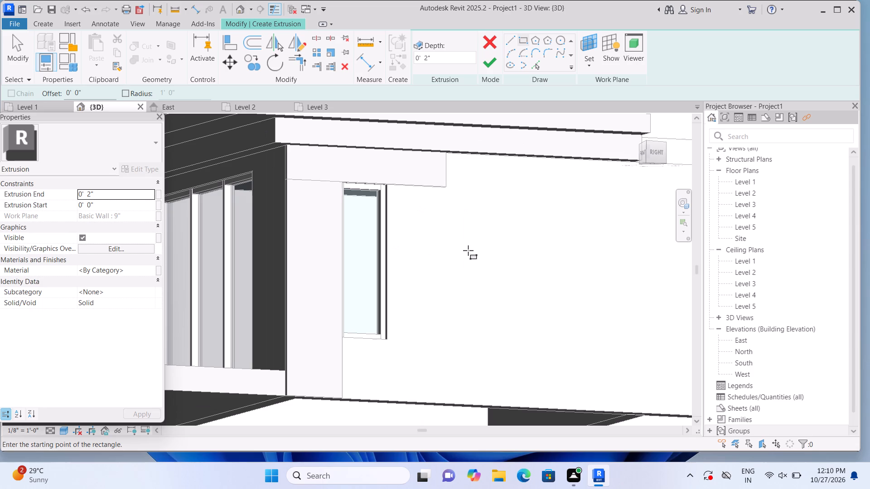
scroll(420, 192, "up", 1)
left_click(383, 185)
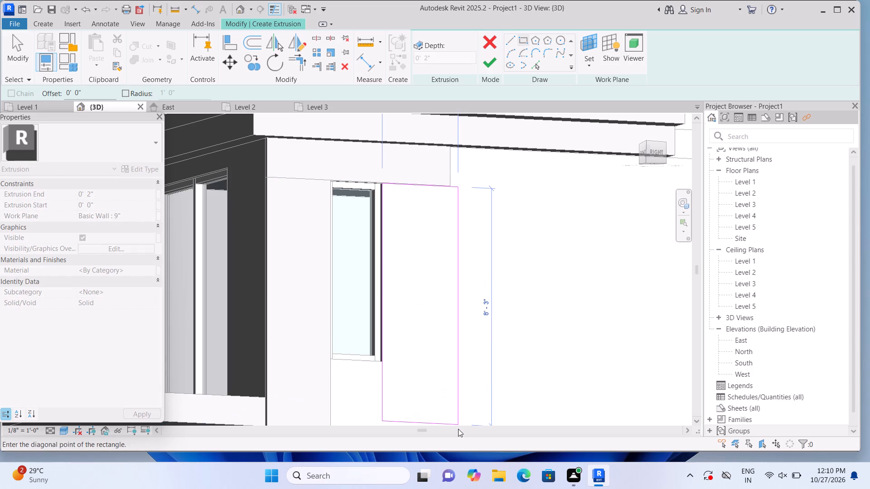
scroll(458, 429, "up", 6)
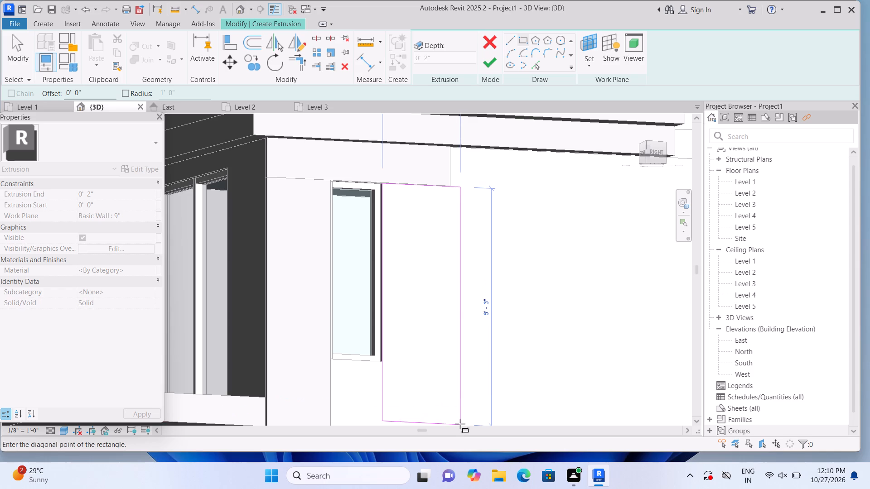
left_click(460, 424)
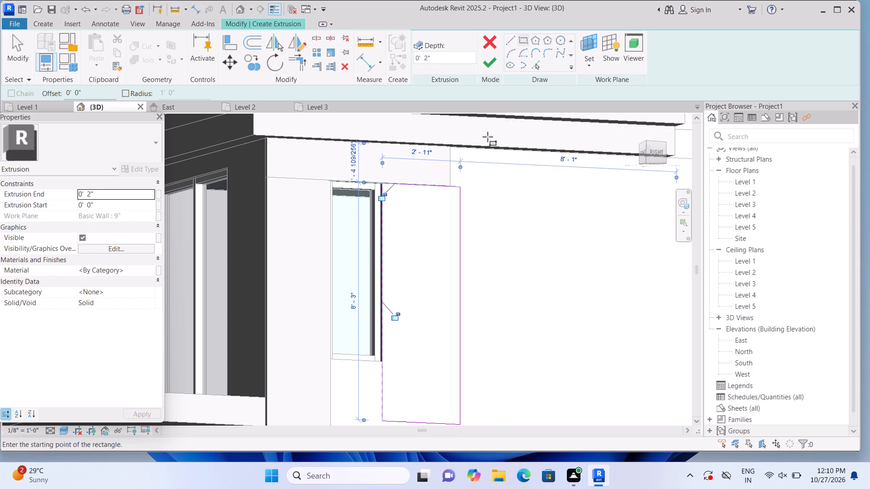
left_click(488, 58)
Shorten the panel on the narrow window's rear side so its lower edge meets the side wall's base.
scroll(501, 213, "down", 3)
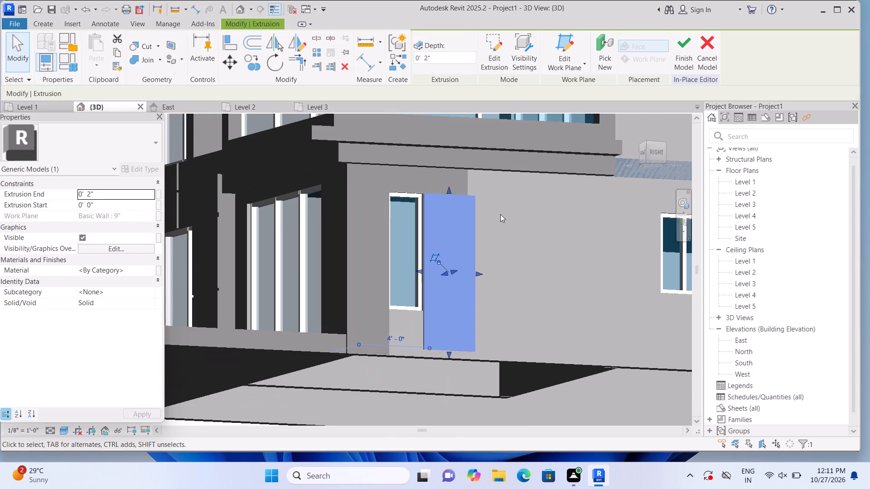
middle_click_drag(527, 245, 521, 296, "shift")
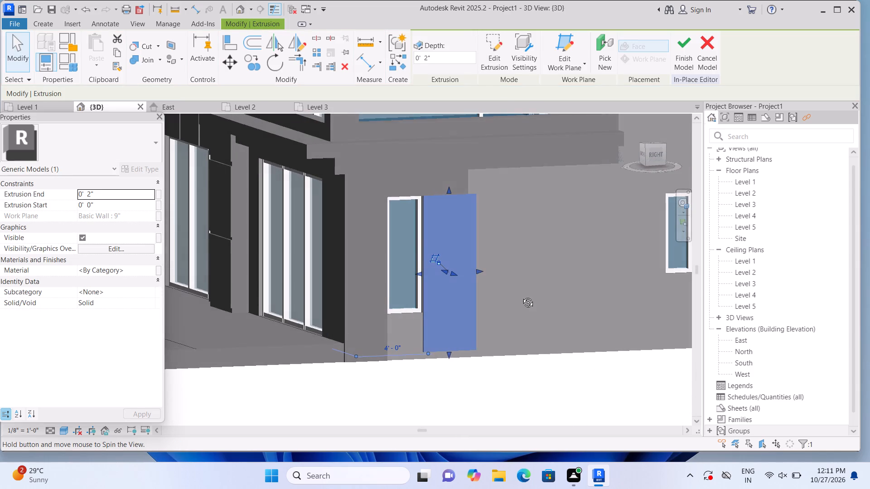
middle_click_drag(521, 296, 521, 296, "shift")
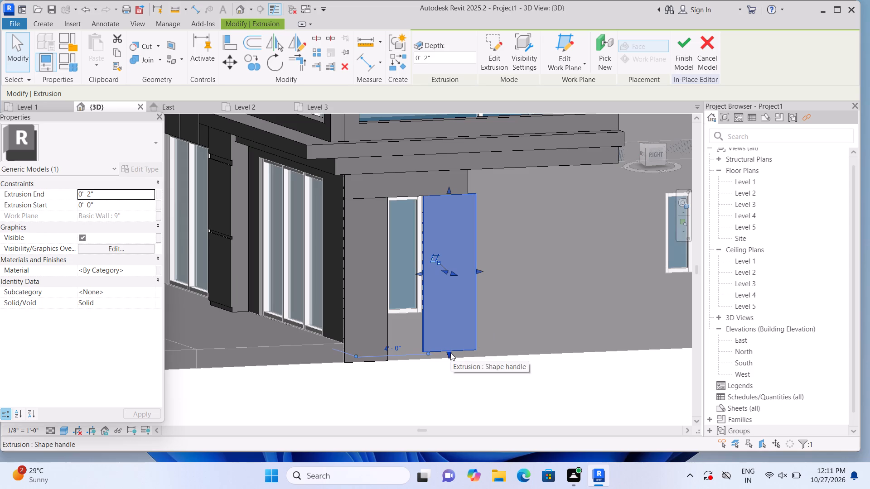
left_click(450, 353)
left_click(451, 354)
scroll(446, 359, "up", 1)
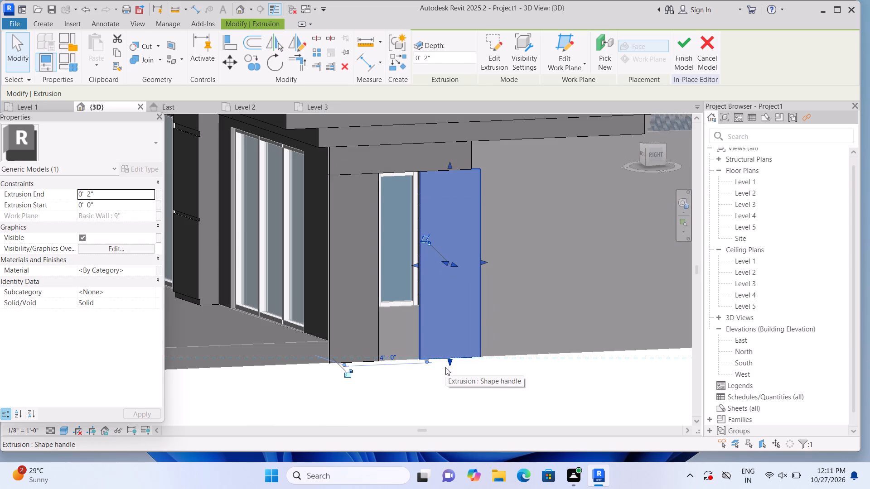
left_click(445, 367)
scroll(442, 356, "up", 1)
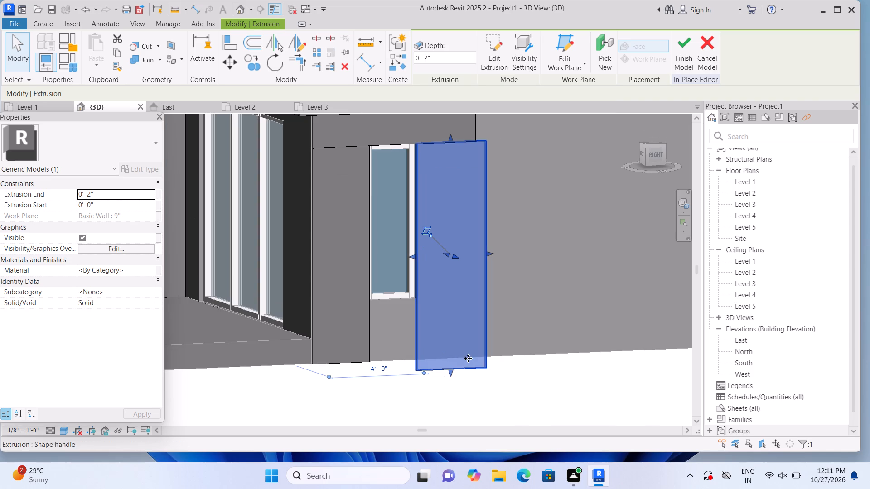
left_click_drag(450, 373, 449, 361)
left_click(449, 361)
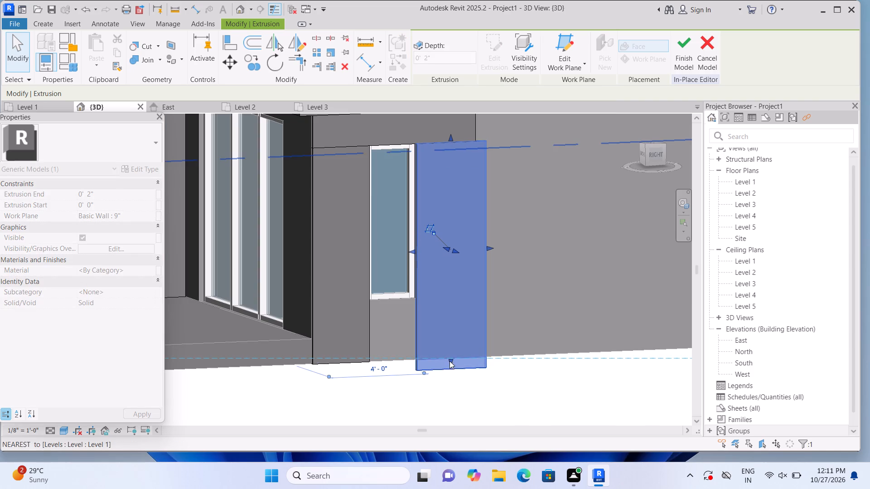
left_click(448, 379)
Stretch the panel above the narrow window until its rear end aligns with the rear side panel's outer edge.
scroll(446, 364, "up", 1)
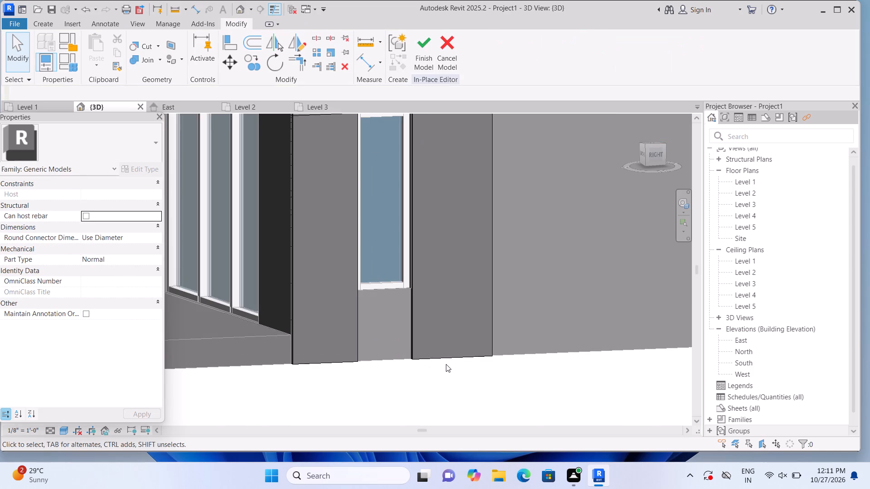
scroll(446, 364, "down", 3)
scroll(455, 219, "up", 1)
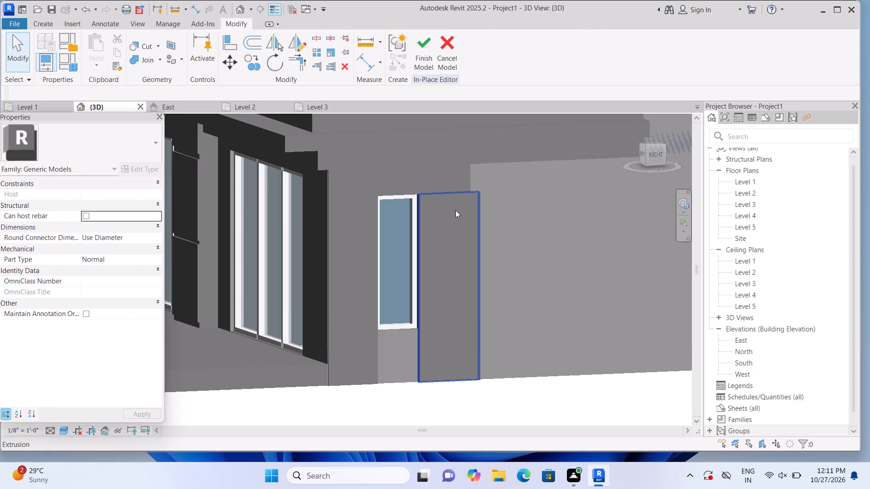
left_click(456, 178)
left_click(475, 176)
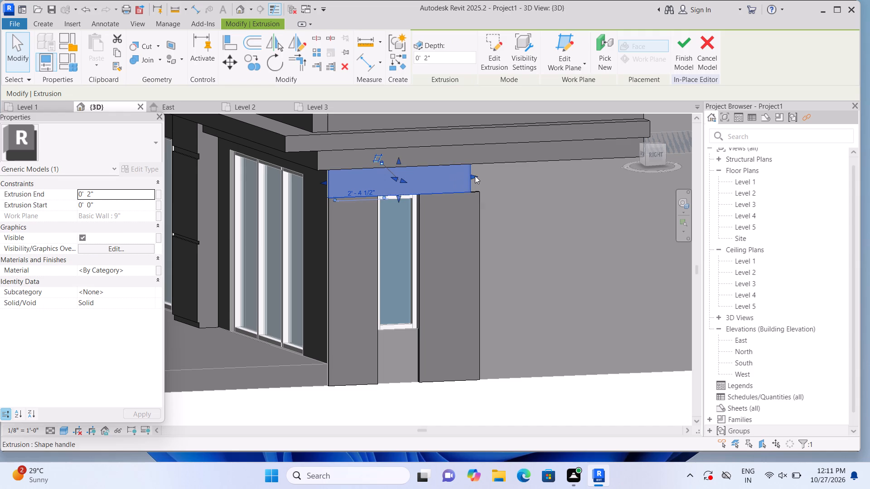
left_click(475, 176)
left_click(506, 239)
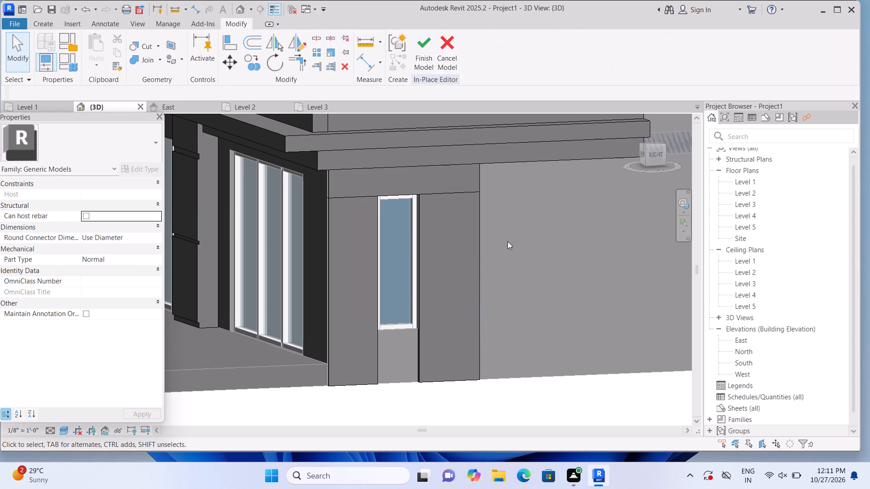
Extrude a 2" solid panel about 1'-9 1/2" wide on the side wall's outer face, from the narrow window's sill down to the wall base.
scroll(431, 360, "up", 1)
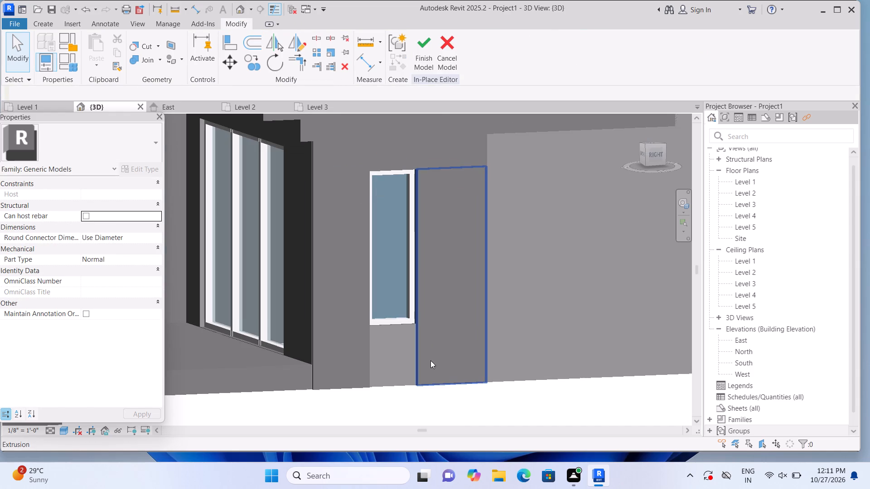
left_click(57, 21)
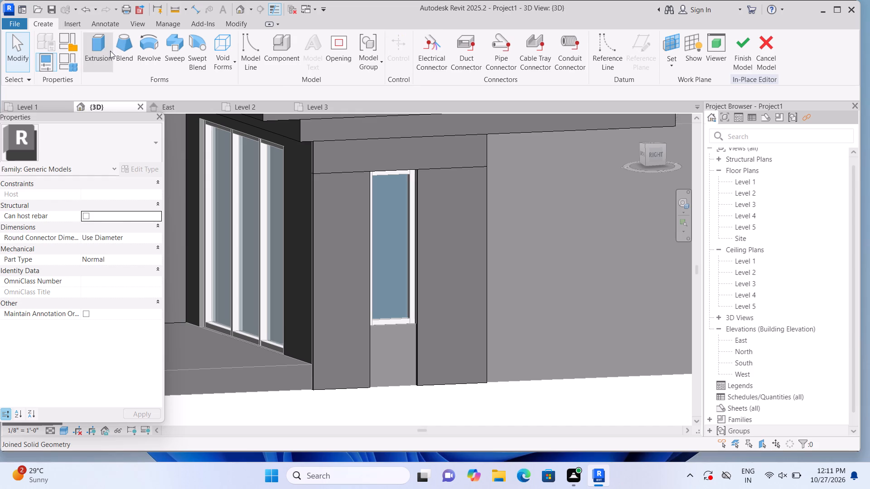
left_click(110, 51)
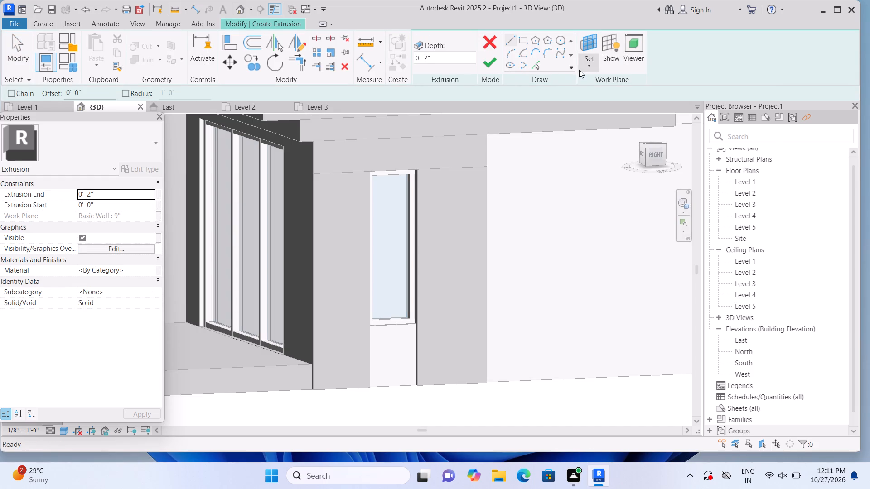
left_click(587, 65)
left_click(591, 116)
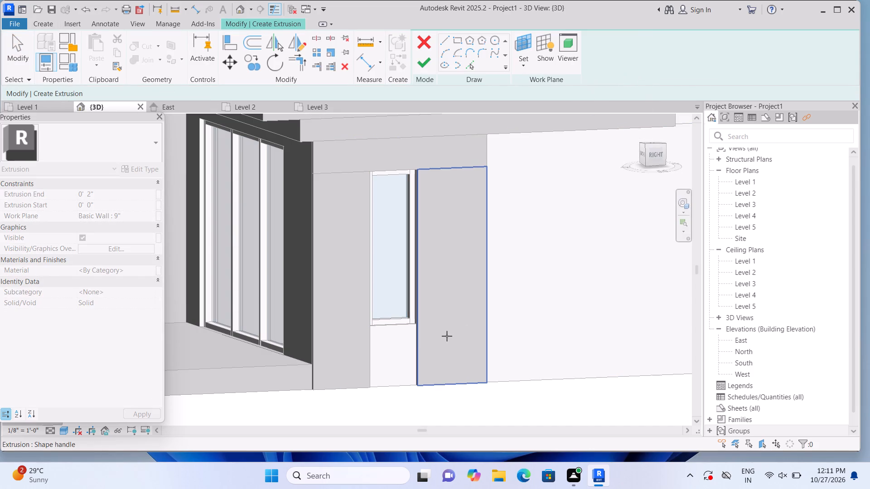
double_click(409, 333)
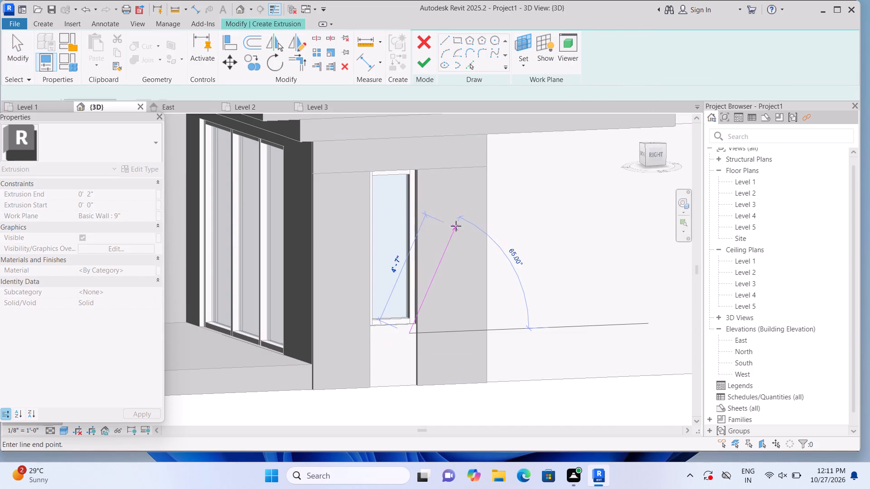
key("Escape")
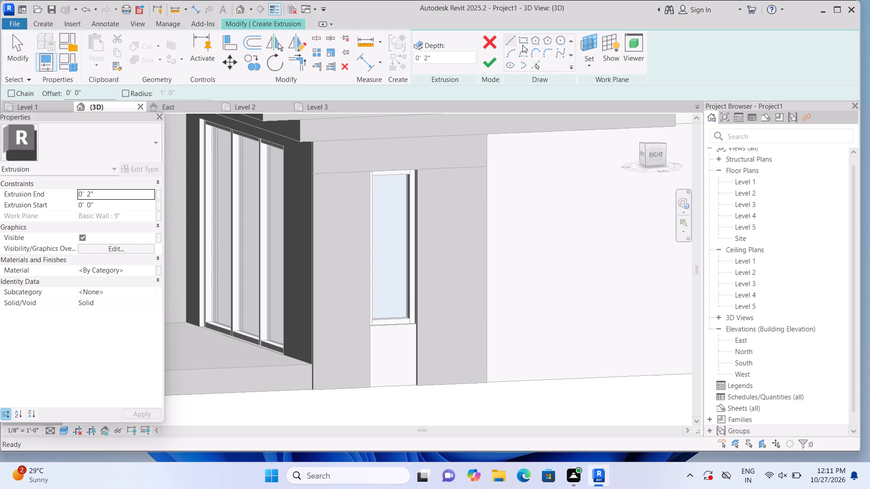
left_click(523, 43)
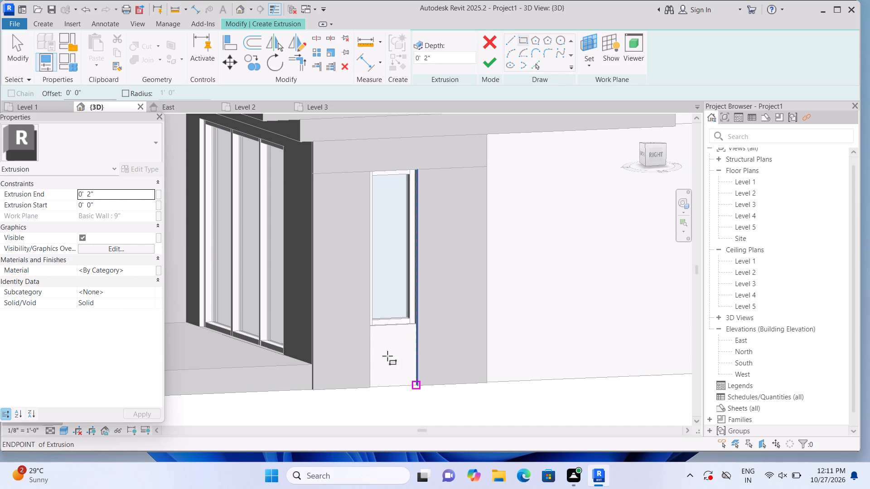
left_click(375, 327)
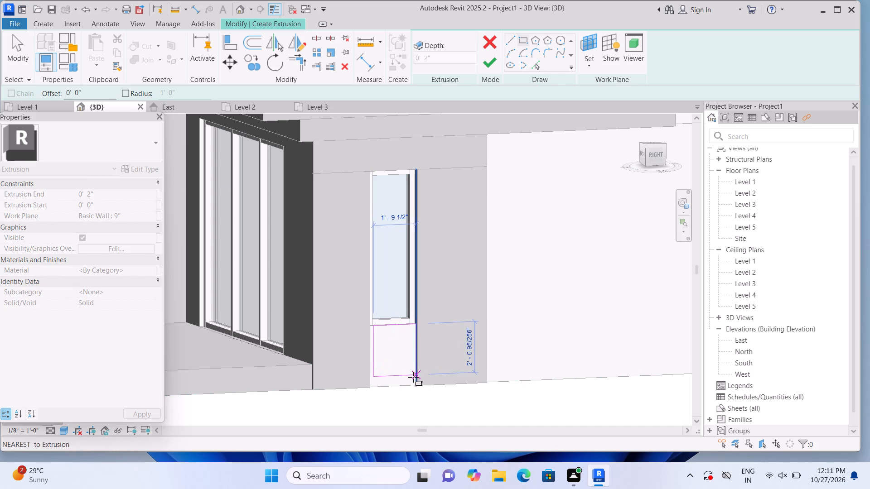
double_click(414, 384)
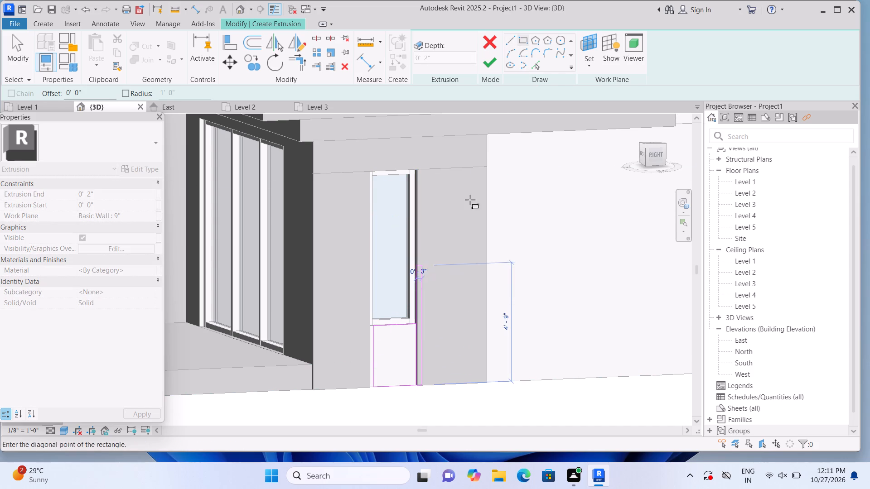
key("Escape")
left_click(490, 67)
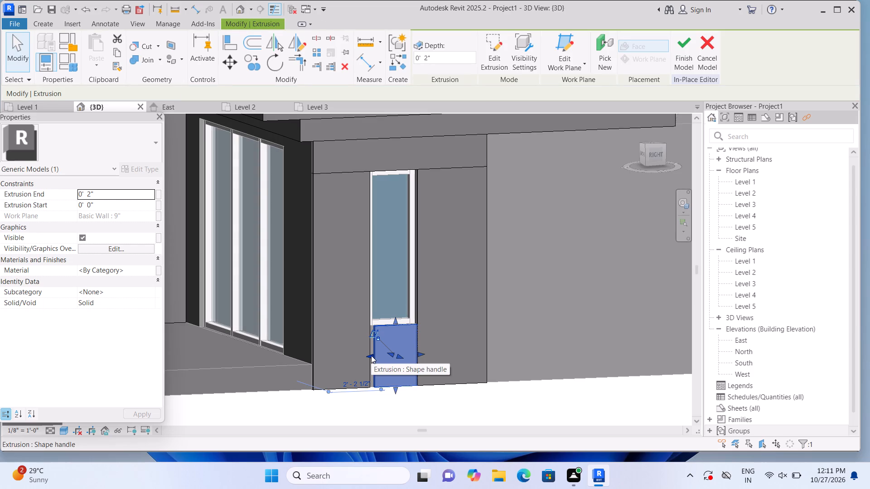
Widen the panel below the narrow window on both sides so it overlaps the two neighbouring side panels.
left_click_drag(370, 355, 363, 355)
left_click_drag(420, 352, 421, 353)
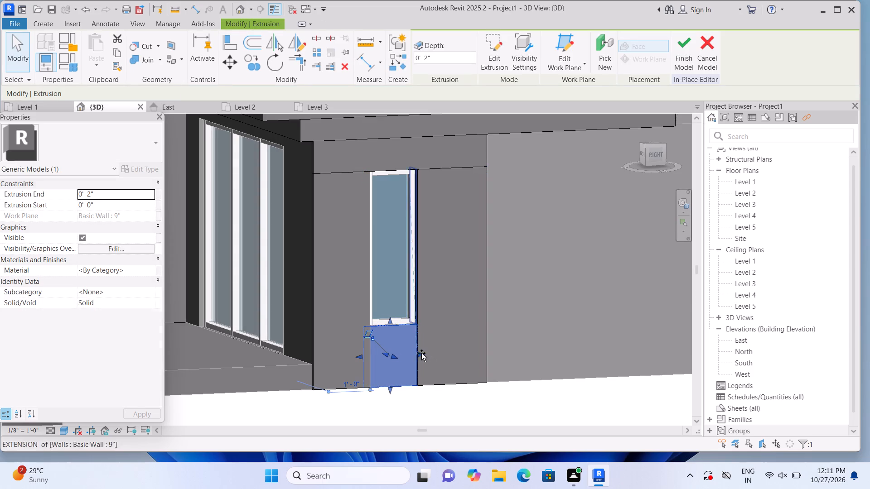
left_click_drag(421, 353, 425, 353)
left_click(406, 392)
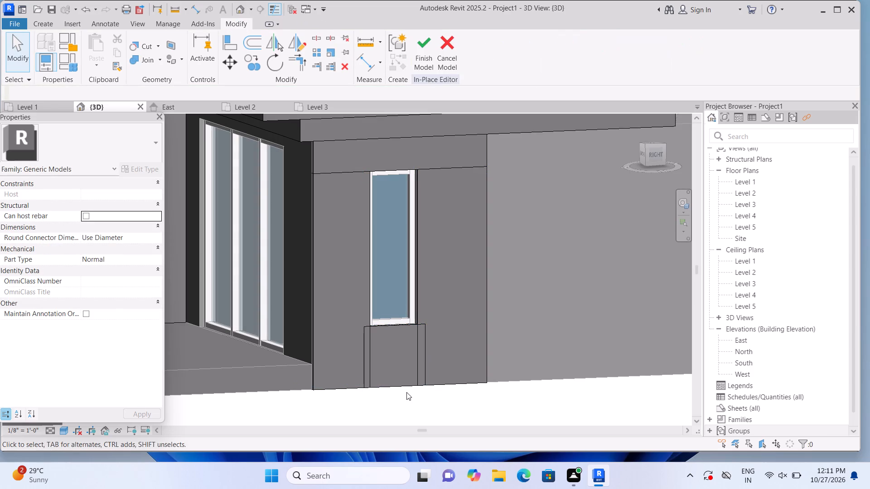
Join the four panels around the narrow window into one solid with Join Geometry.
left_click(158, 58)
left_click(159, 82)
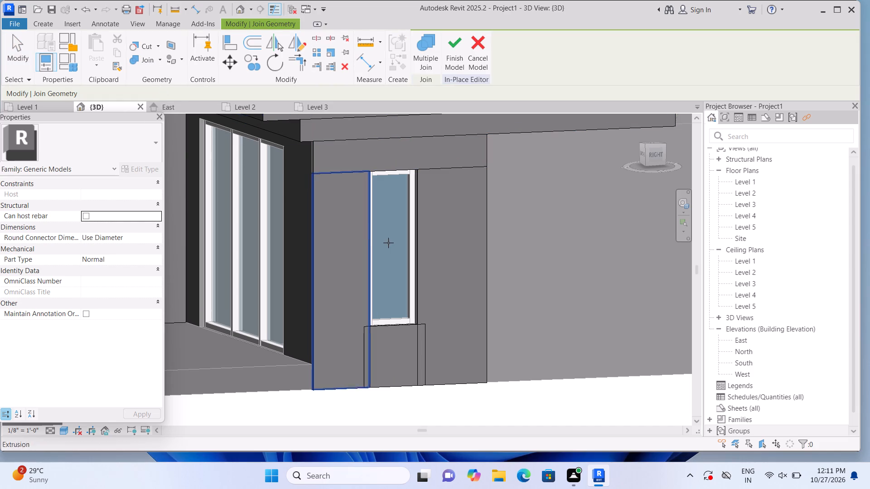
left_click(357, 244)
left_click(422, 154)
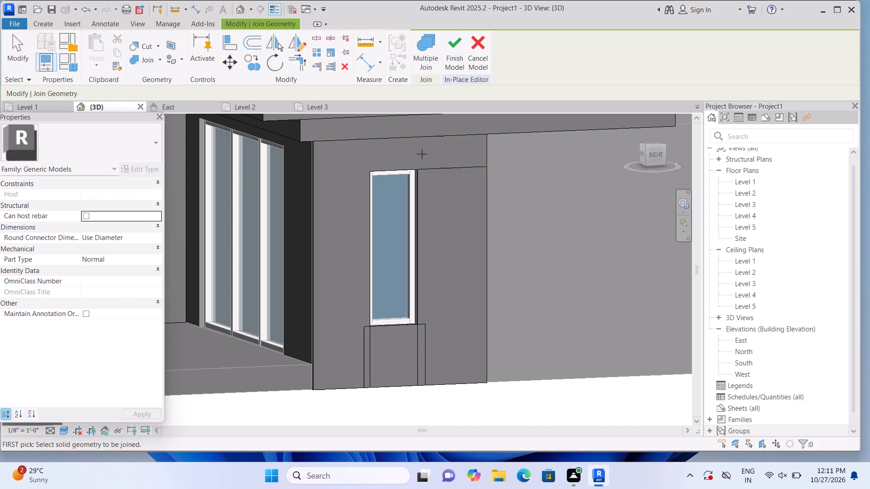
left_click(446, 203)
left_click(457, 152)
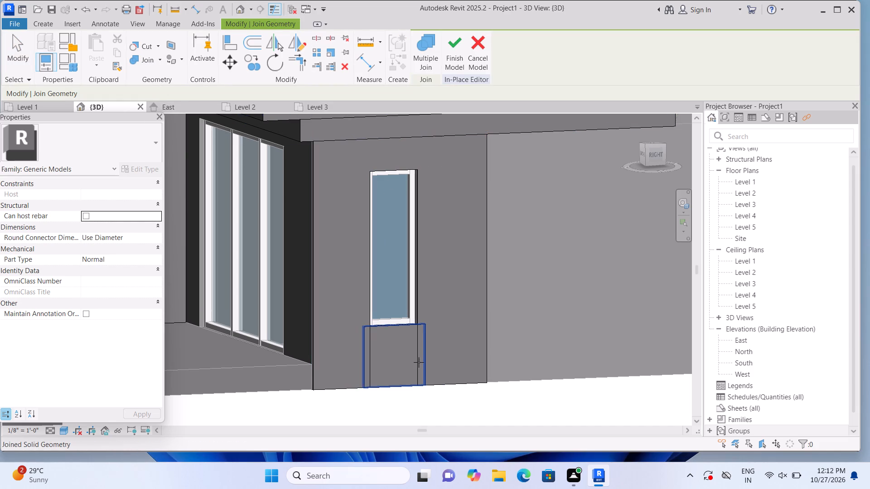
left_click(419, 362)
left_click(422, 360)
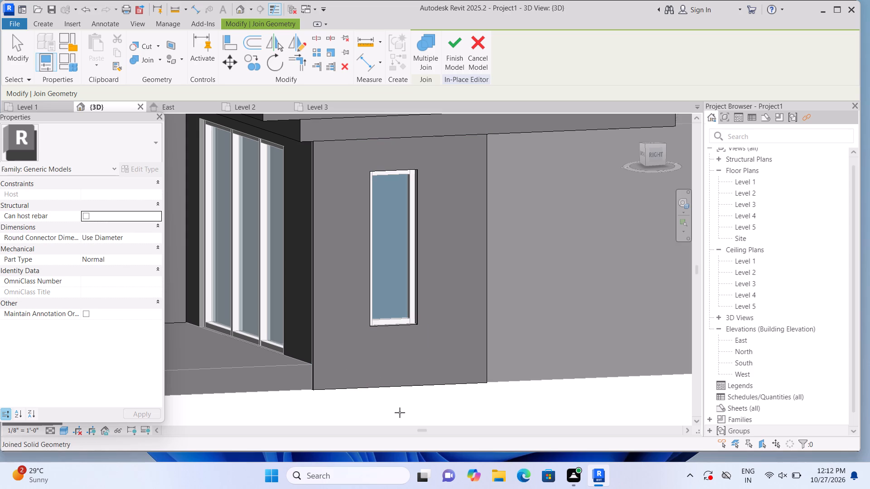
key("Escape")
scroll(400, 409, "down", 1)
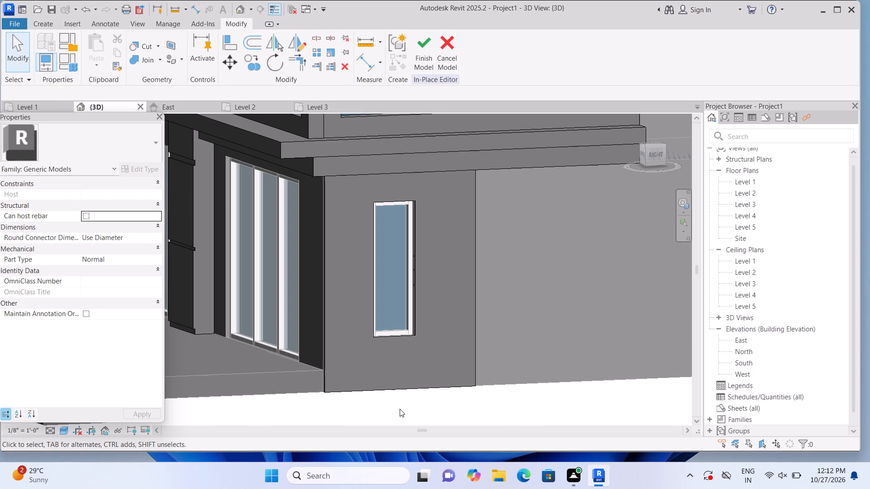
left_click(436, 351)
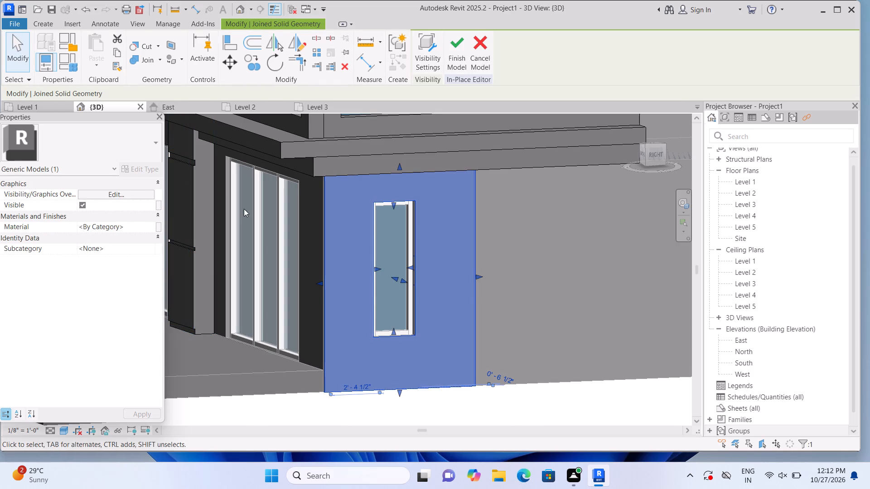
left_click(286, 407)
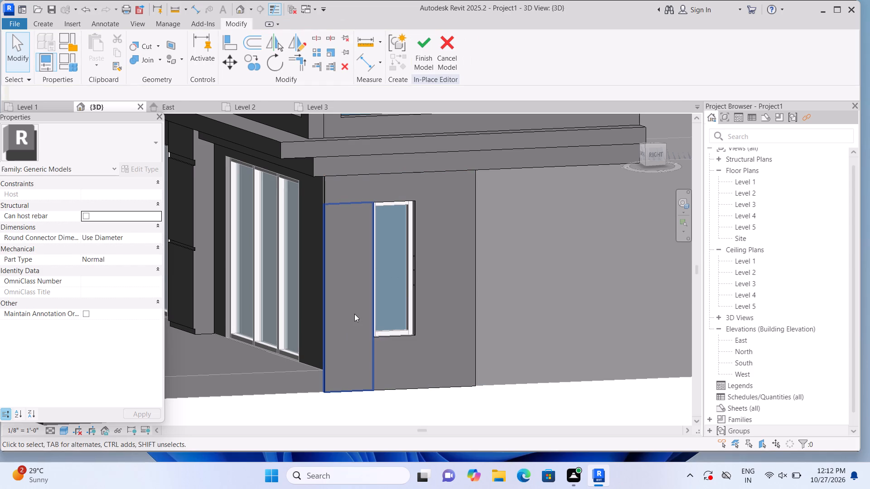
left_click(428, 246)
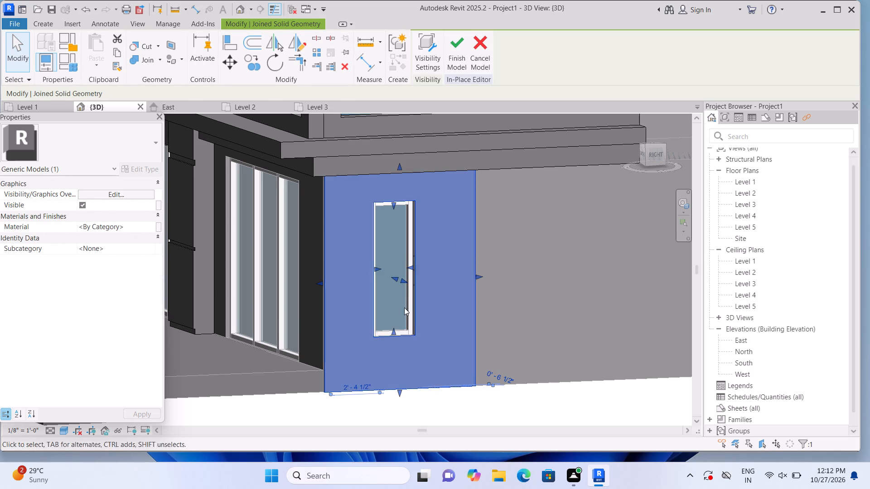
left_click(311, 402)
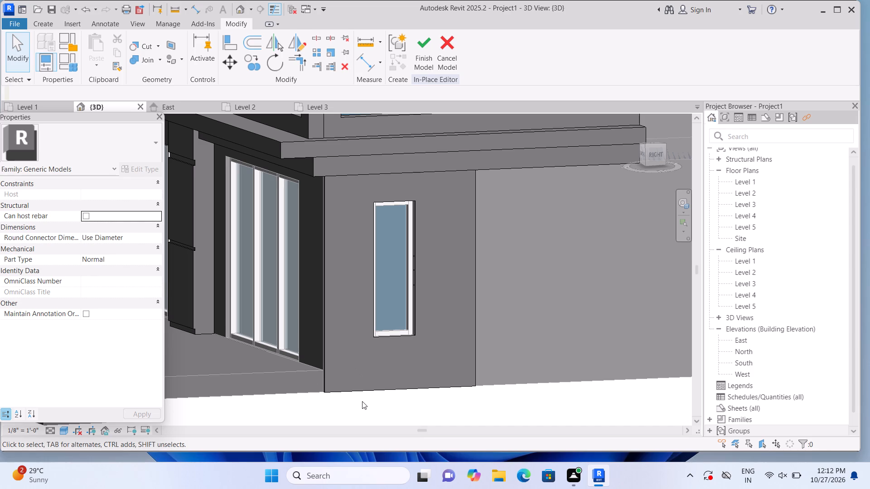
Extrude a 2" solid panel about 3'-4 1/2" wide and 9'-0" high on the front wall, between the glazing and the house corner.
middle_click_drag(363, 400, 422, 391, "shift")
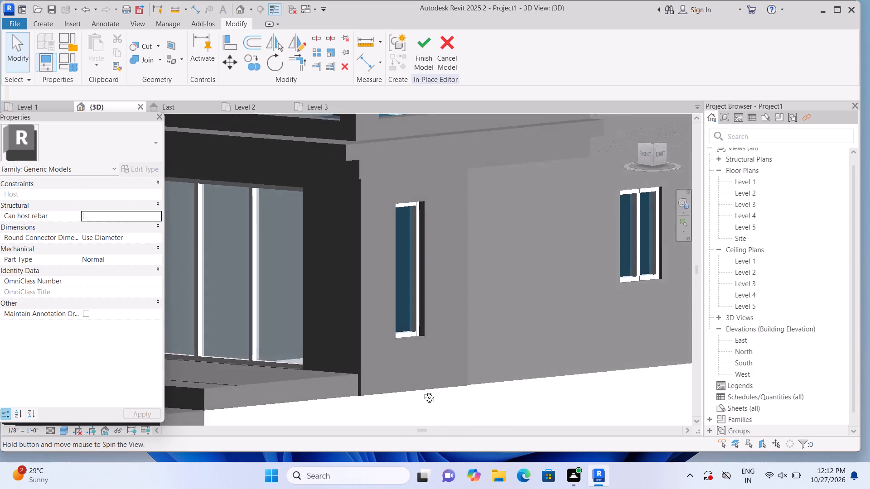
middle_click_drag(422, 391, 449, 392, "shift")
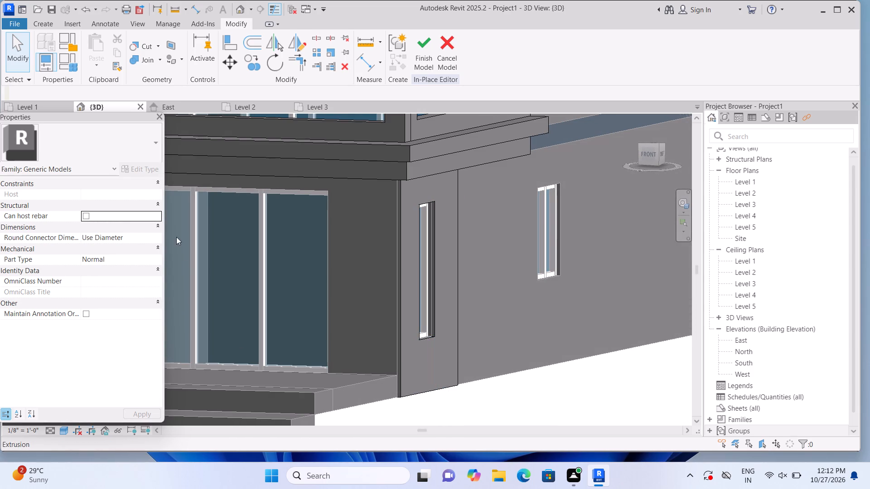
left_click(48, 19)
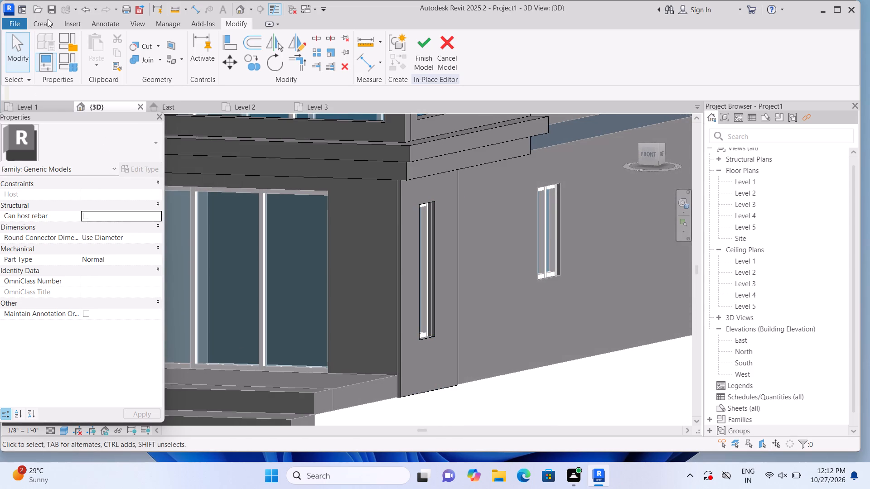
left_click(48, 21)
left_click(101, 42)
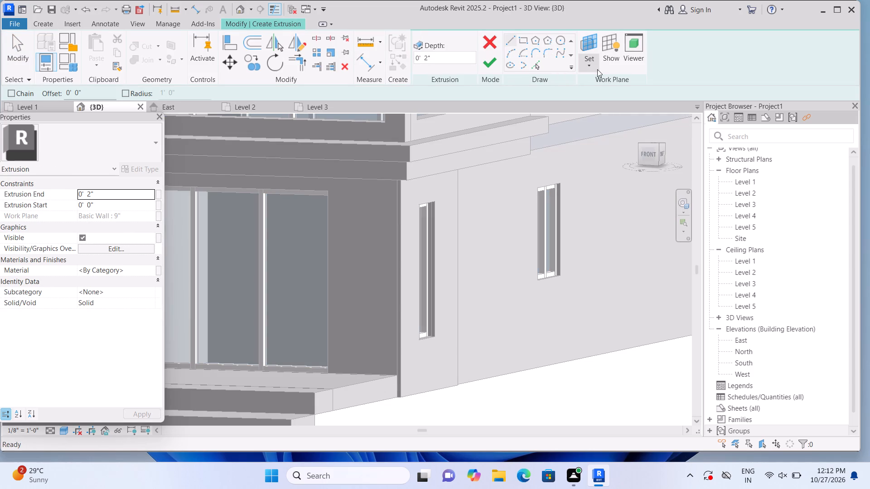
left_click(589, 66)
left_click(608, 104)
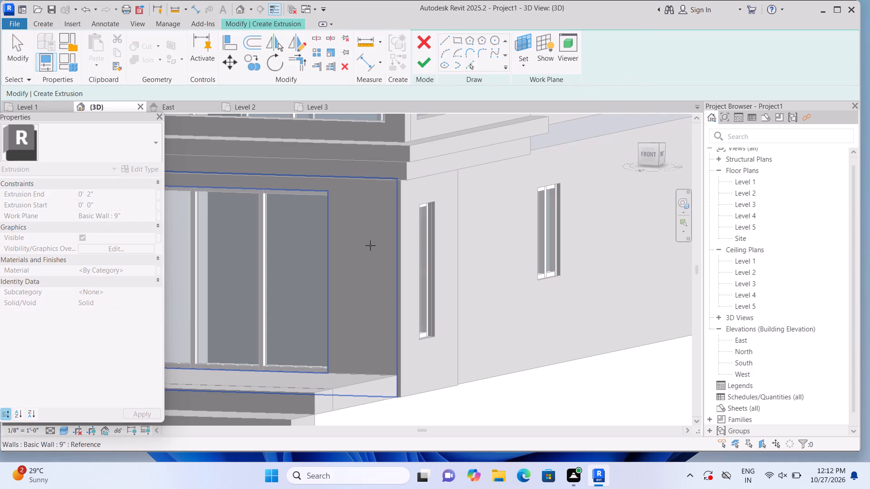
left_click(370, 245)
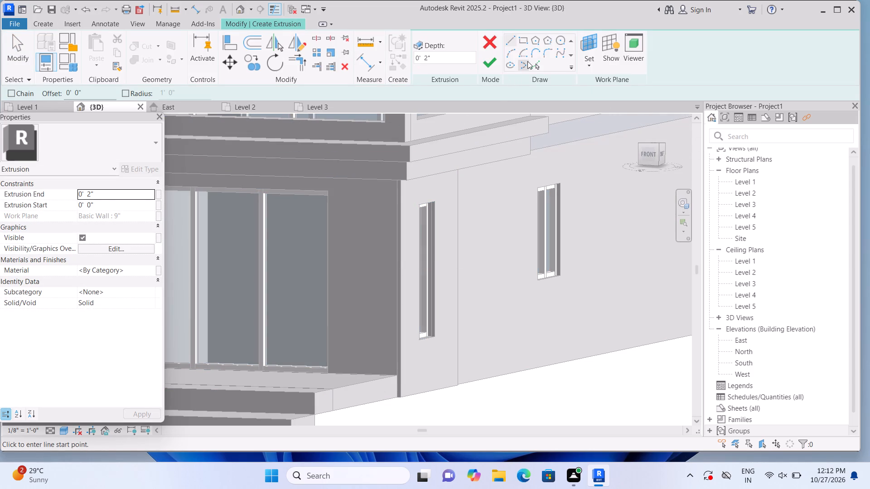
left_click(526, 37)
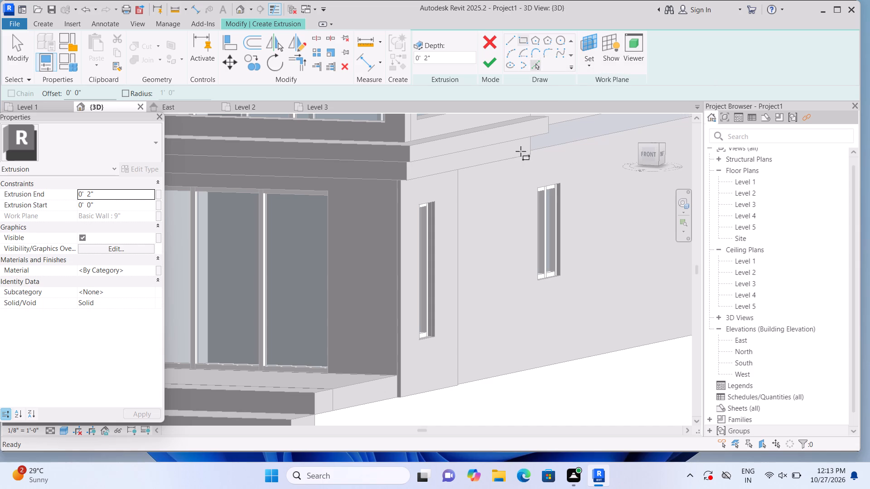
middle_click_drag(343, 283, 352, 243, "shift")
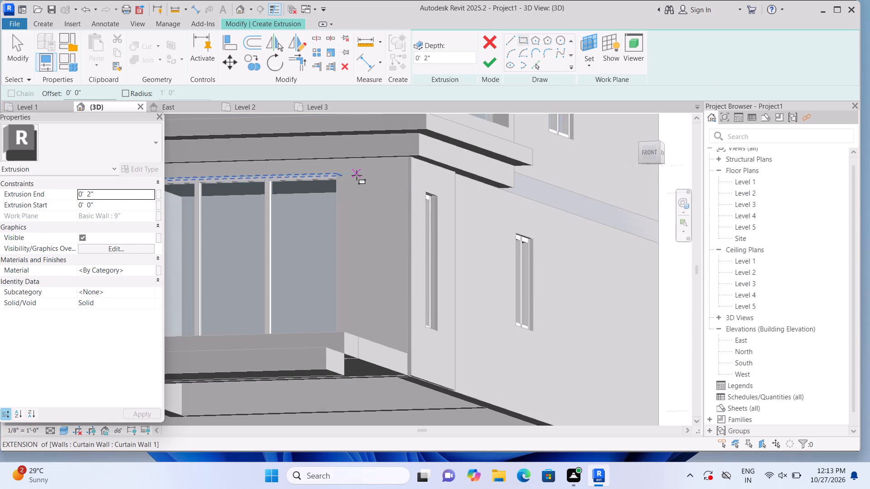
left_click(336, 156)
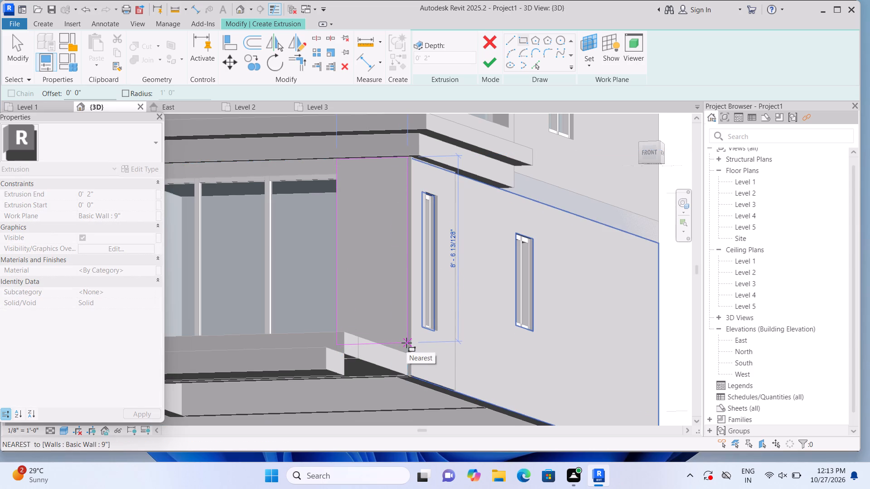
middle_click_drag(406, 343, 404, 365, "shift")
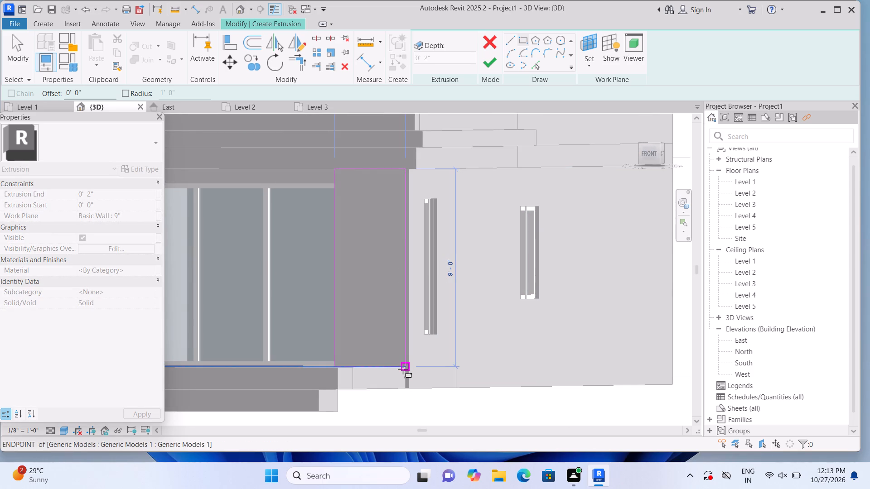
left_click(403, 369)
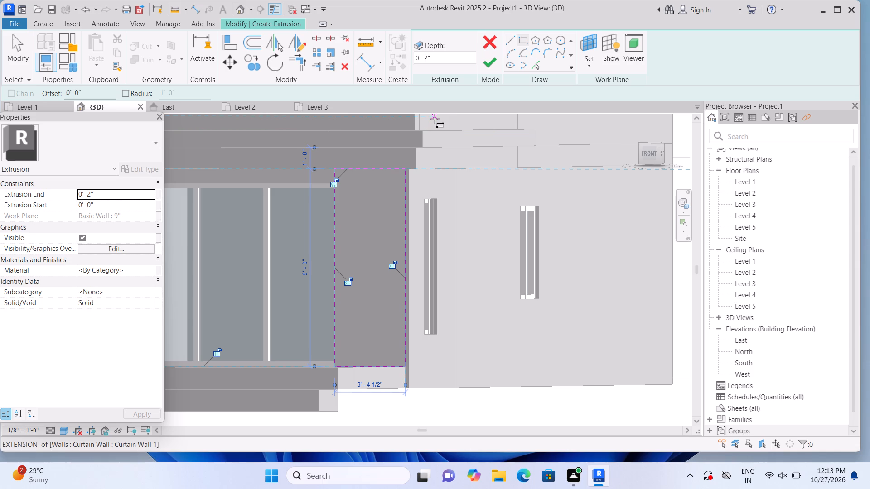
left_click(485, 70)
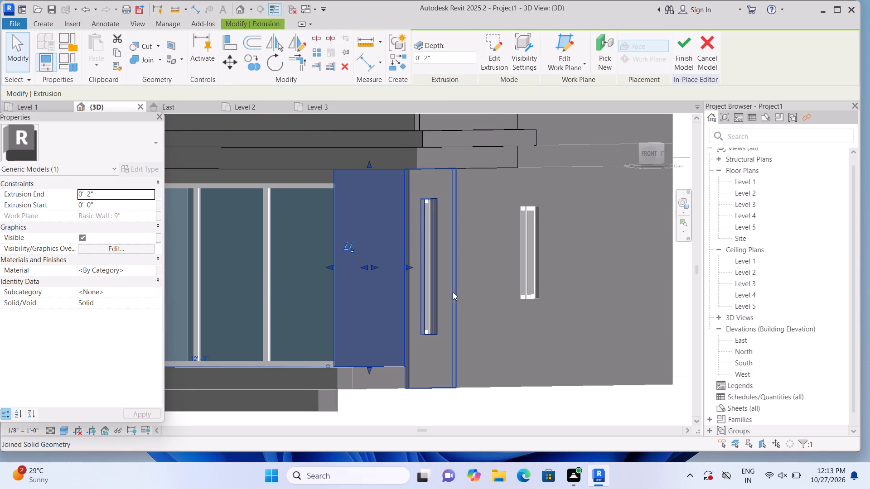
left_click(471, 406)
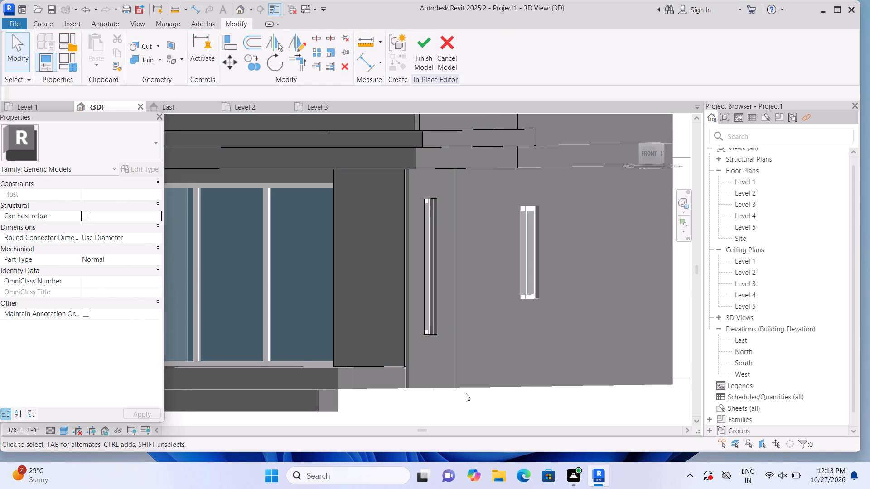
Stretch the front panel's corner end until it meets the outer face of the joined side panels.
middle_click_drag(460, 406, 496, 405, "shift")
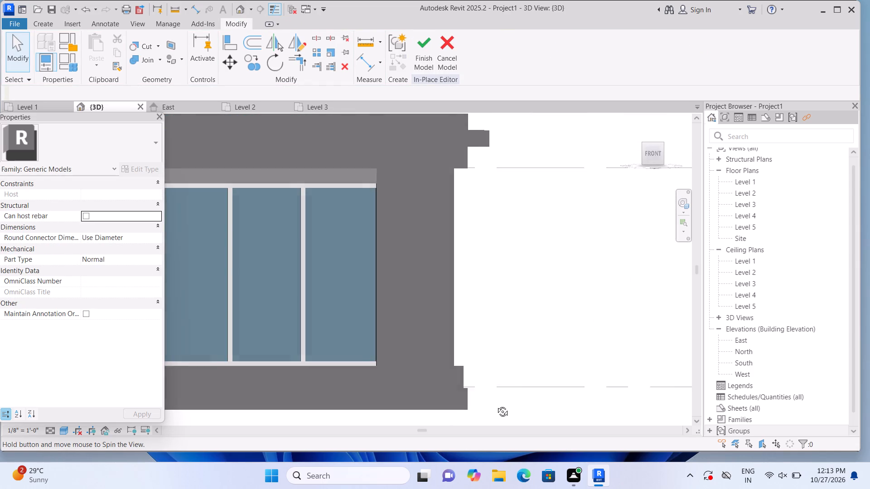
middle_click_drag(496, 405, 509, 411, "shift")
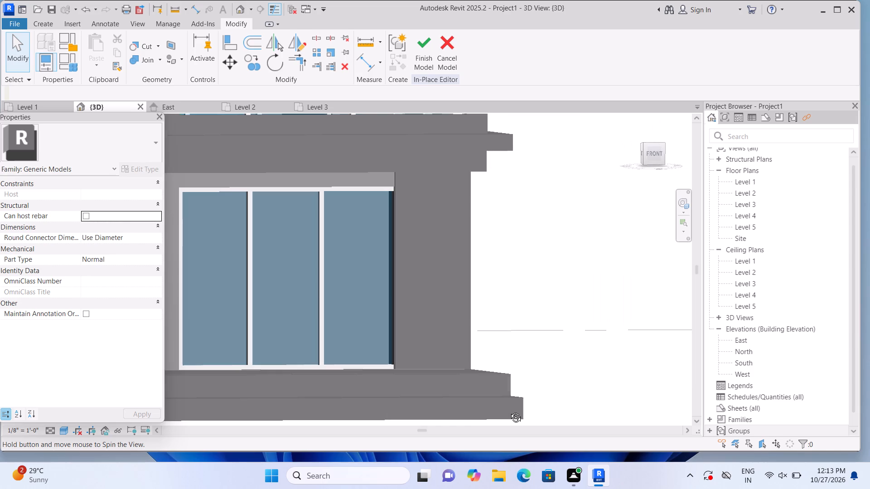
middle_click_drag(509, 411, 544, 404, "shift")
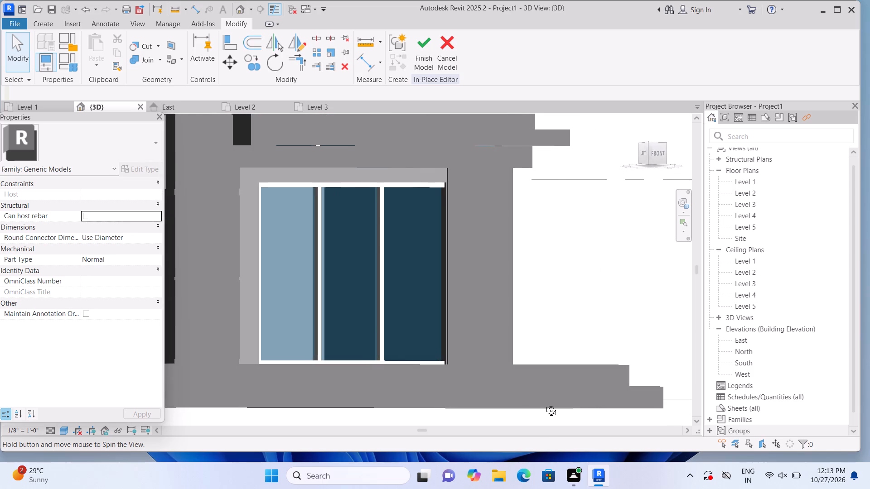
middle_click_drag(544, 404, 463, 414, "shift")
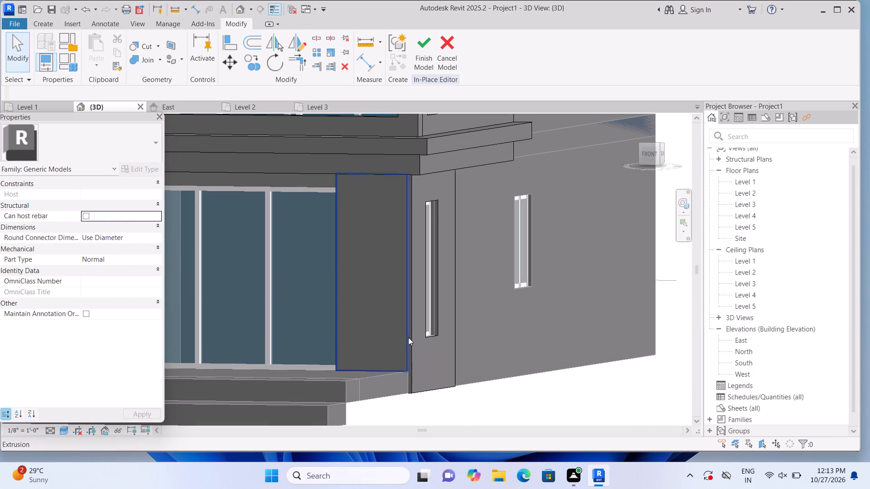
left_click(402, 331)
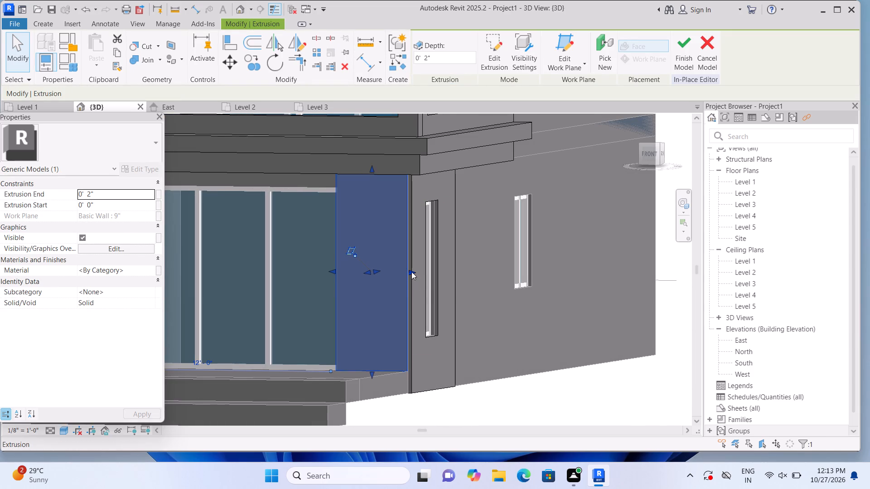
left_click(411, 272)
left_click(411, 272)
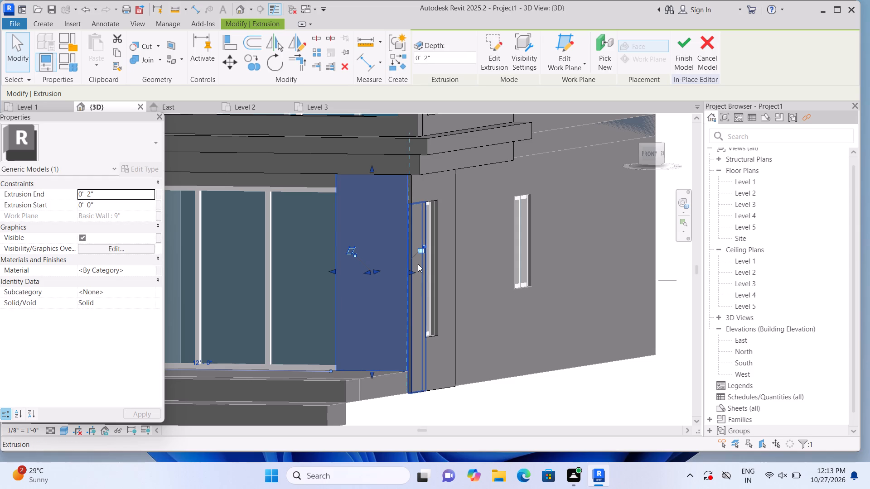
left_click(411, 270)
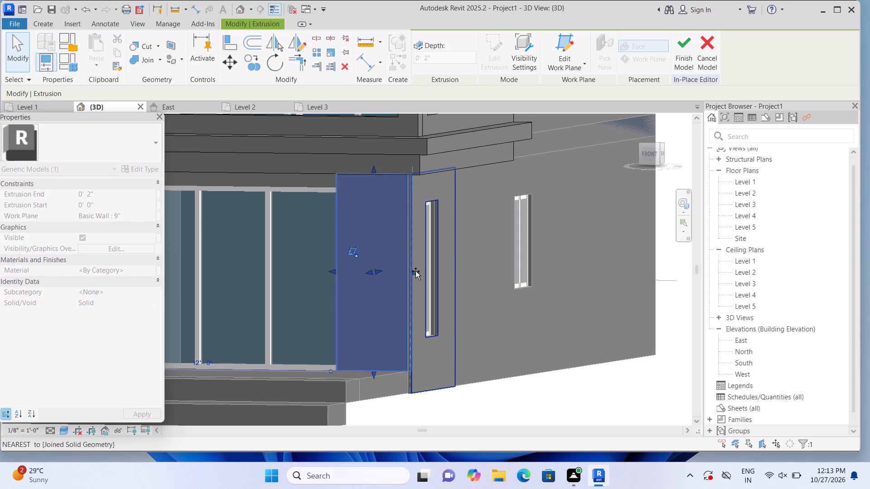
left_click(414, 271)
left_click(502, 389)
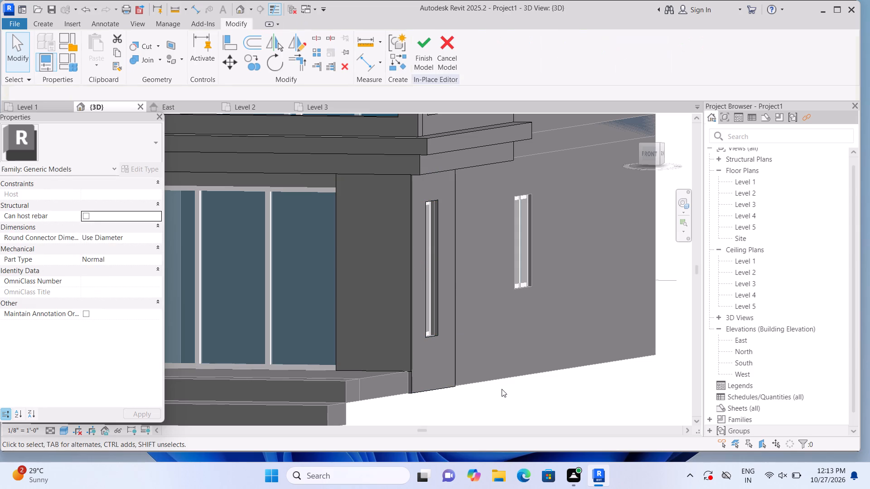
Join the front panel with the side-wall cladding around the narrow window using Join Geometry.
left_click(159, 57)
left_click(165, 75)
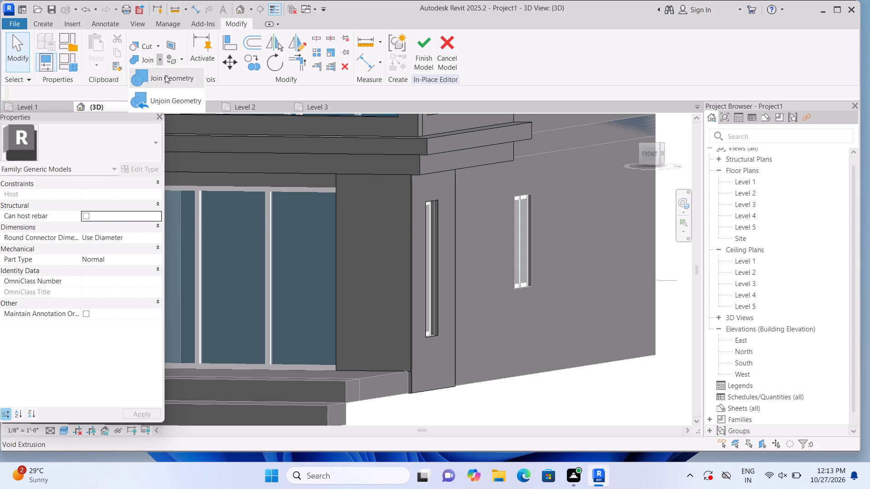
left_click(358, 244)
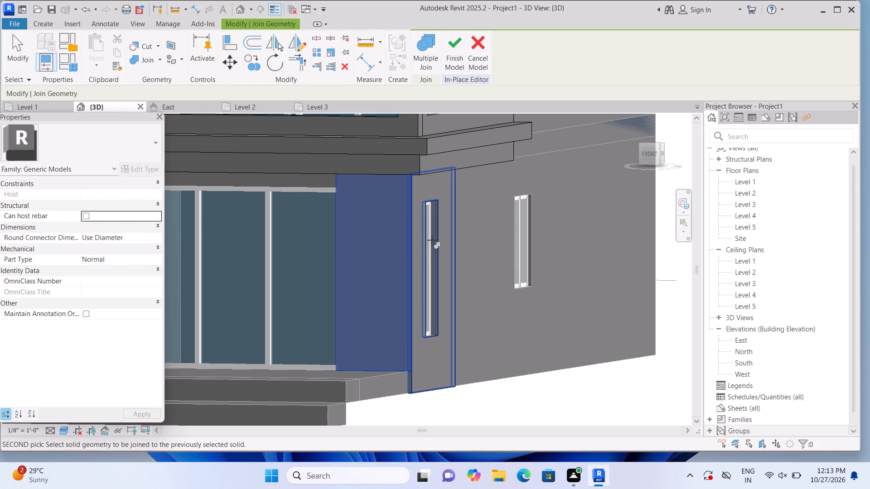
left_click(421, 245)
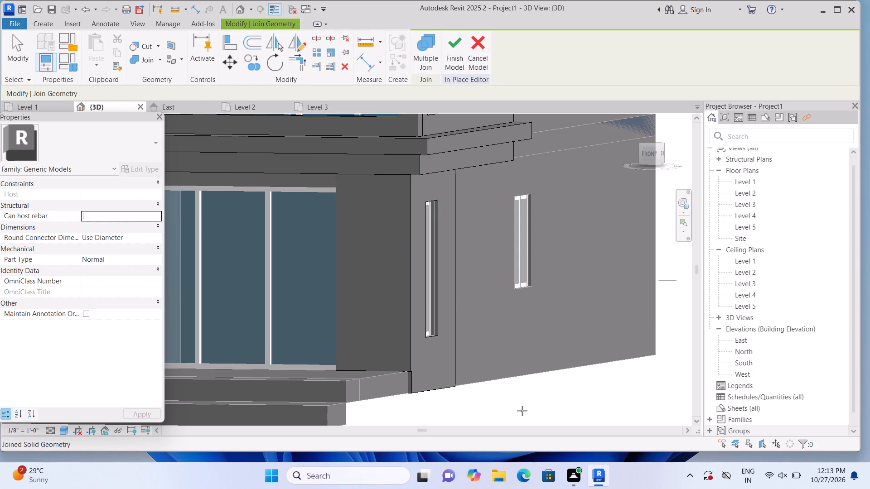
scroll(451, 423, "up", 1)
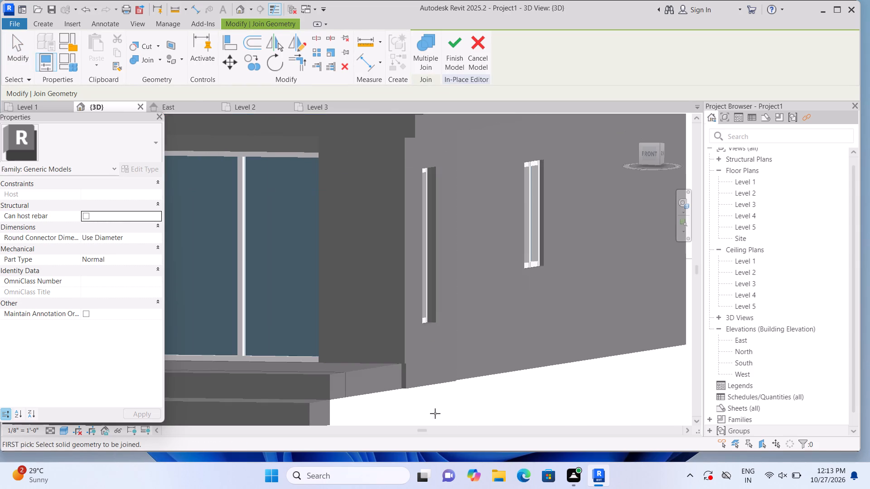
scroll(425, 408, "up", 2)
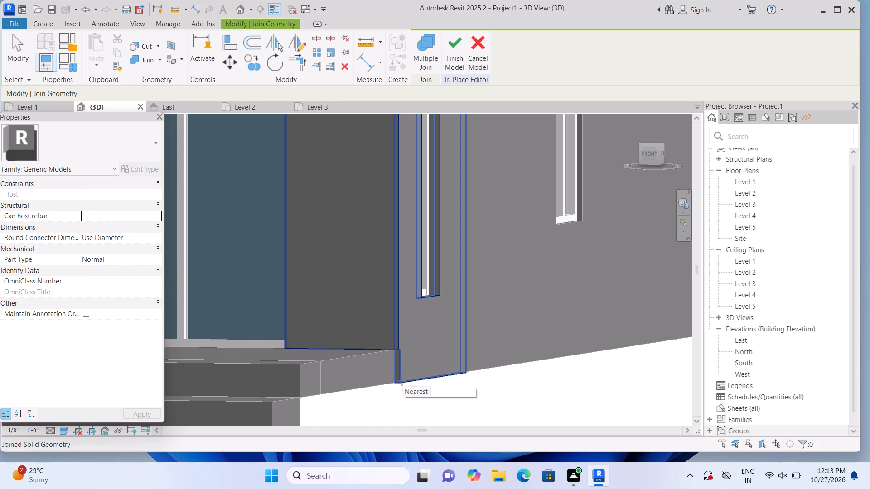
left_click(402, 381)
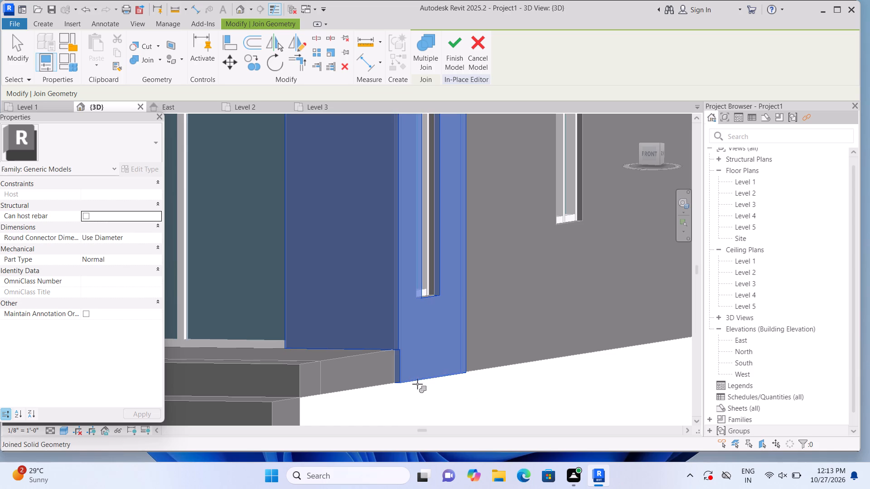
left_click(417, 384)
scroll(420, 395, "down", 3)
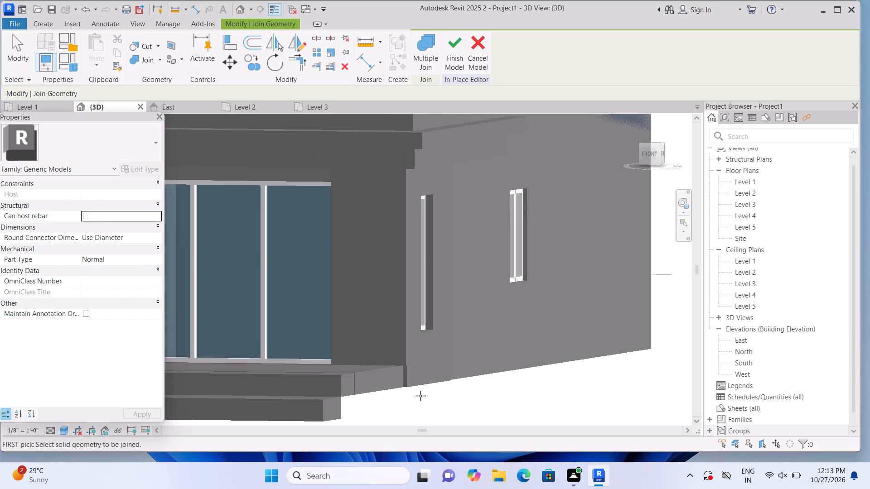
scroll(420, 396, "down", 1)
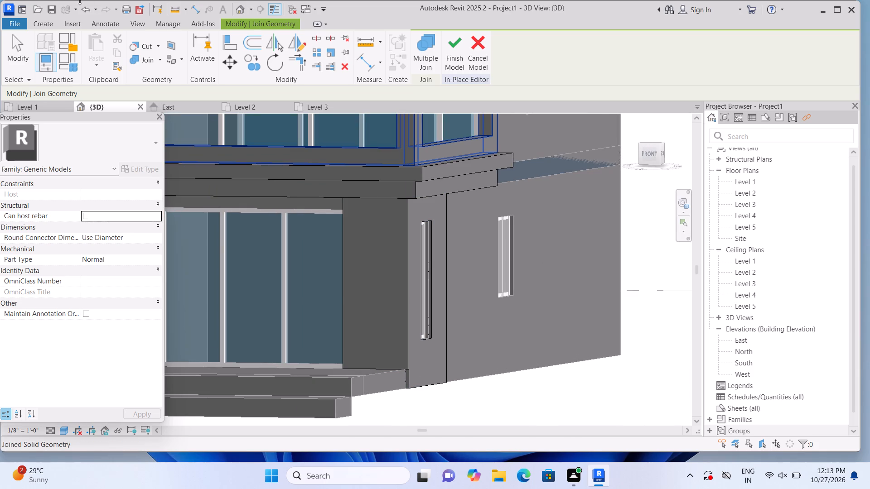
Start a void extrusion on the front corner panel's face and sketch a thin horizontal strip about 3'-6 1/2" long across its full width.
left_click(45, 24)
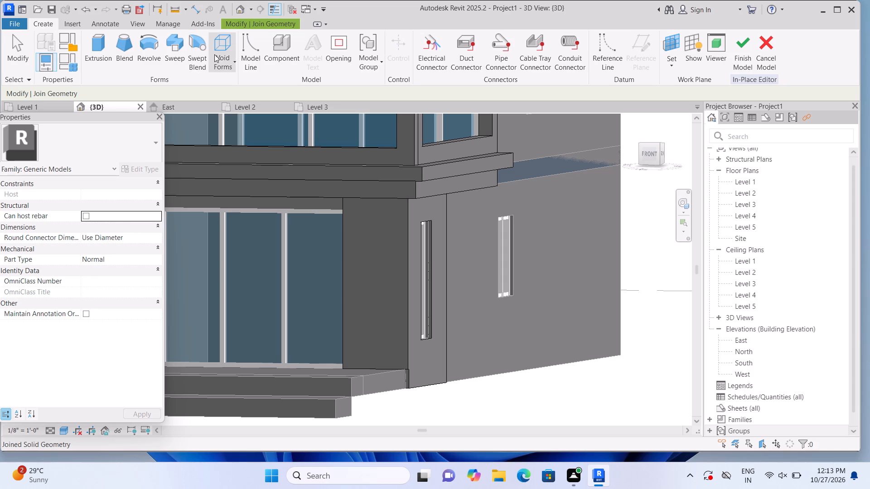
left_click(233, 61)
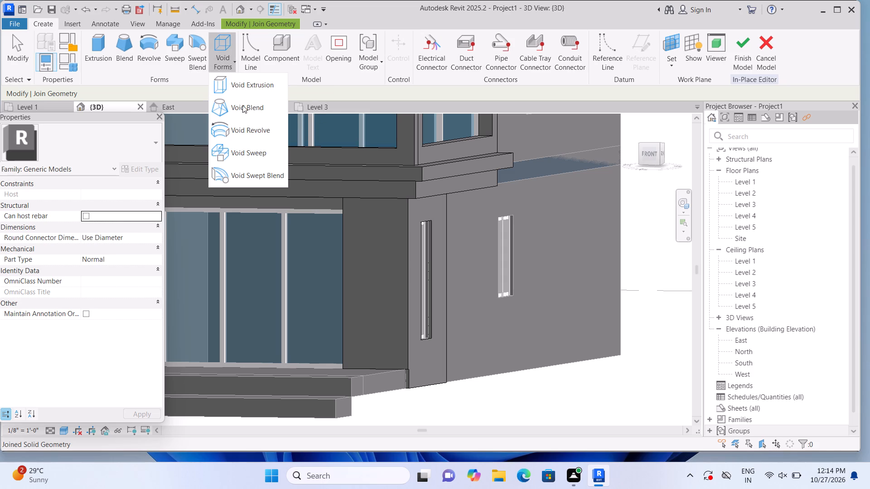
left_click(247, 88)
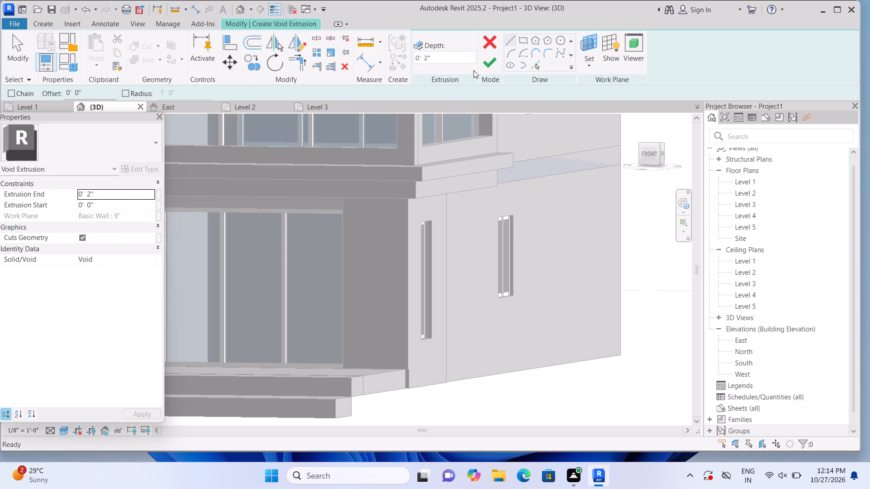
left_click(587, 65)
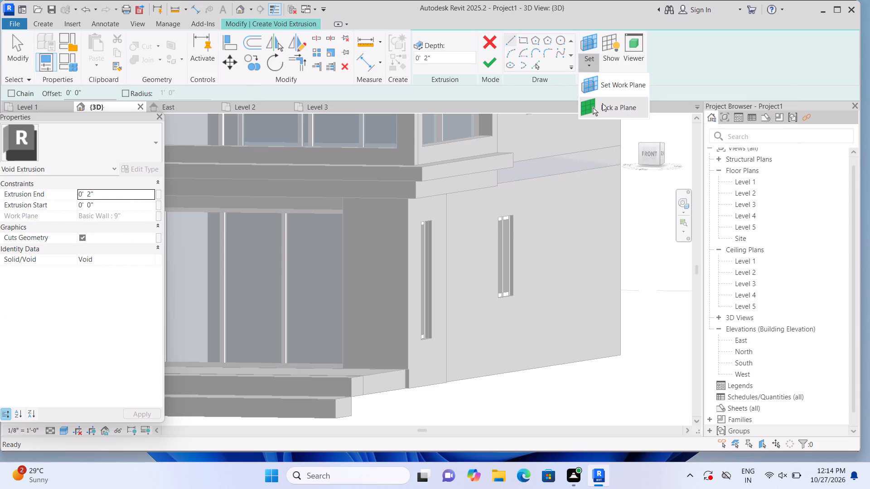
left_click(602, 103)
left_click(376, 269)
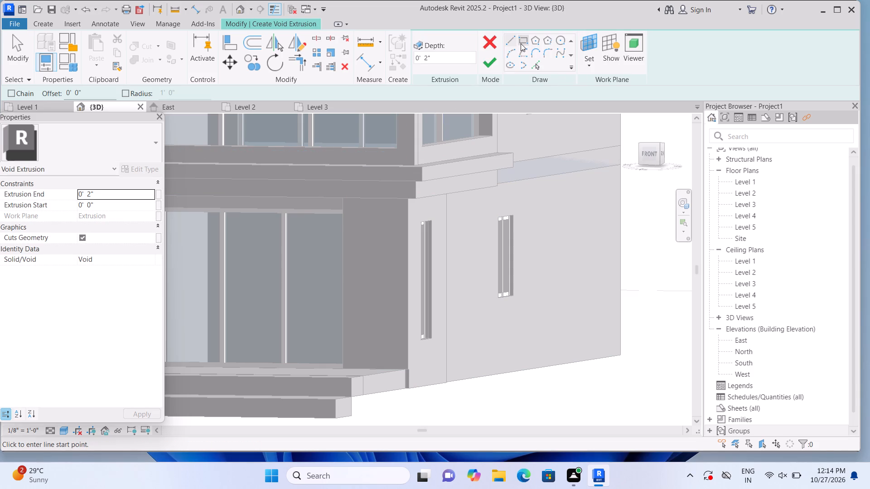
left_click(521, 43)
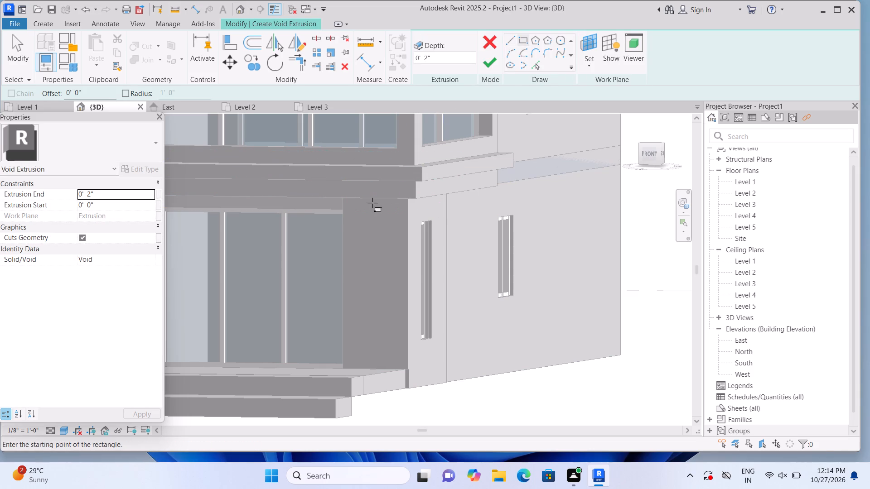
left_click(347, 251)
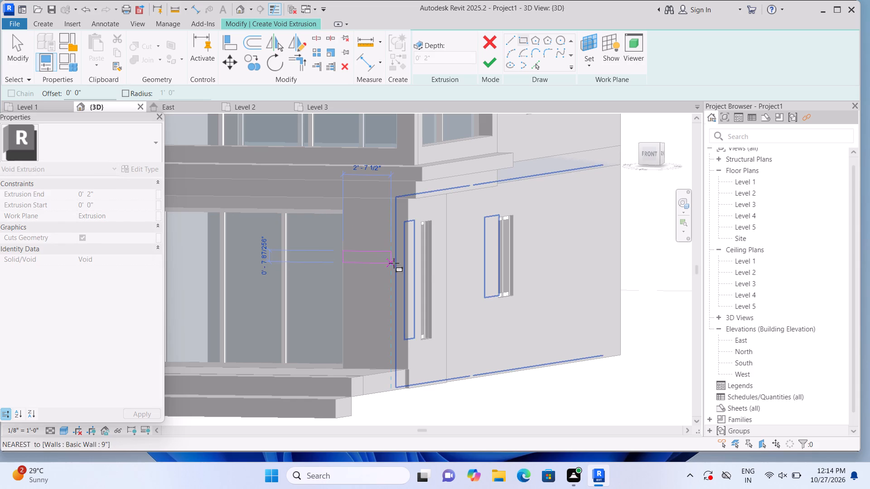
scroll(410, 272, "up", 8)
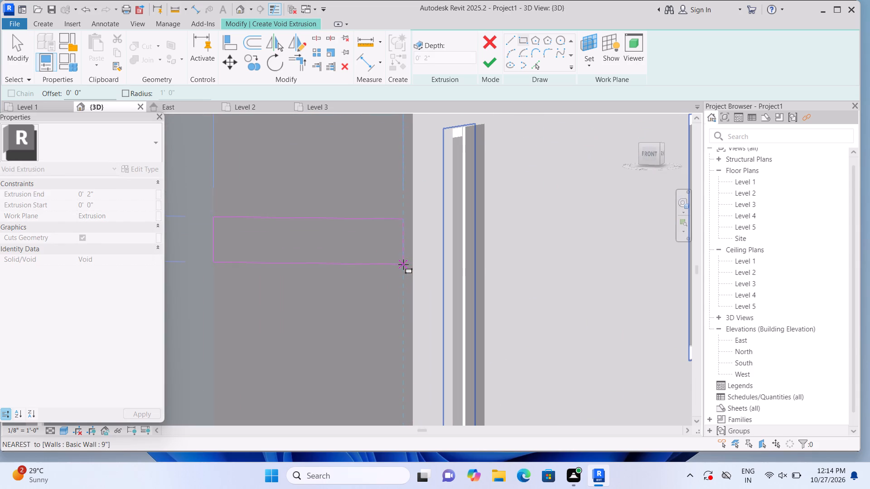
left_click(414, 227)
scroll(378, 292, "down", 6)
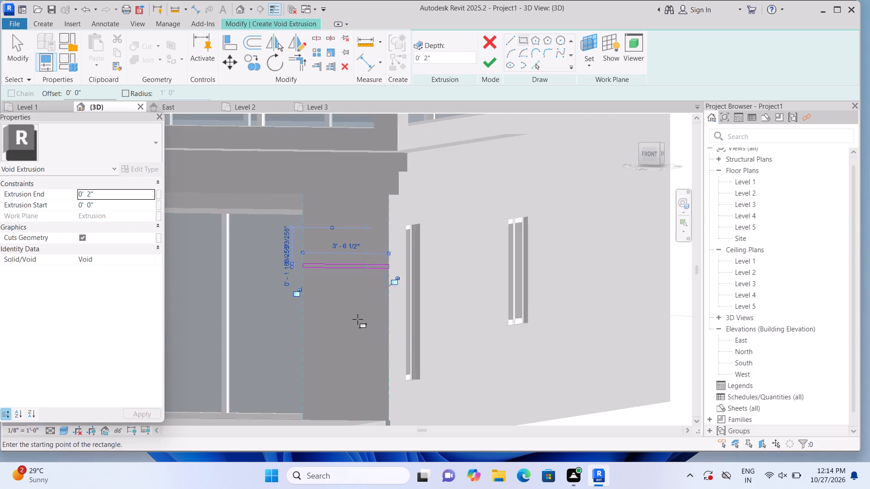
Sketch a second thin full-width strip about 3'-0" below the first on the front panel and finish the void extrusion.
middle_click_drag(340, 347, 327, 292)
scroll(321, 290, "up", 2)
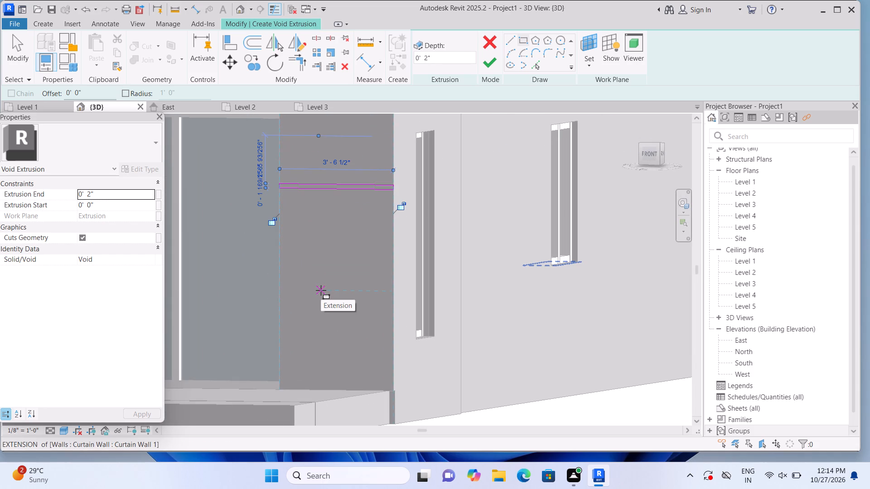
key("Escape")
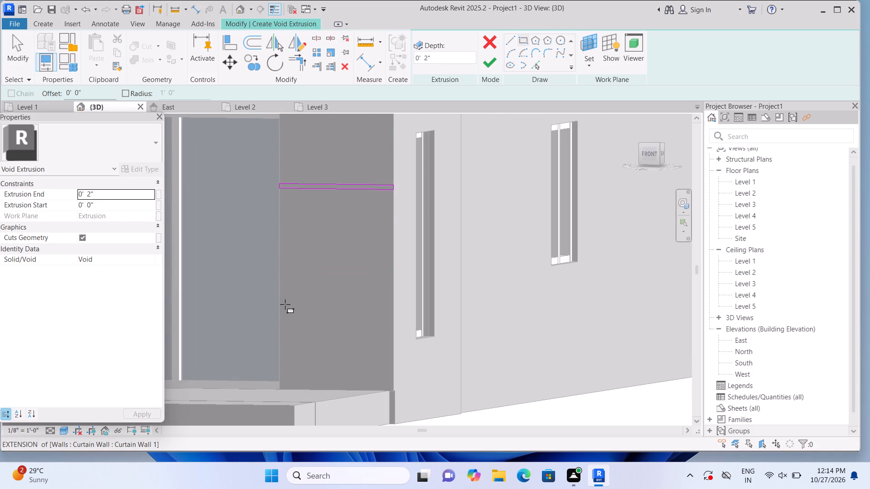
left_click(281, 287)
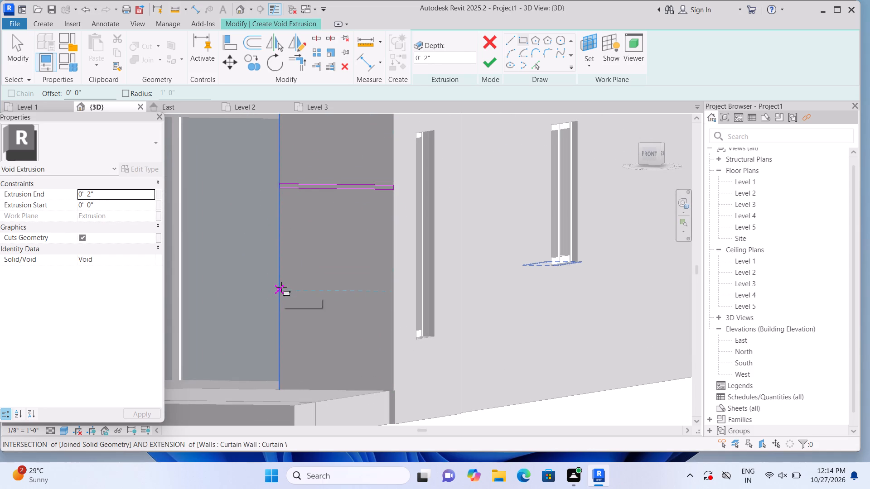
left_click(393, 298)
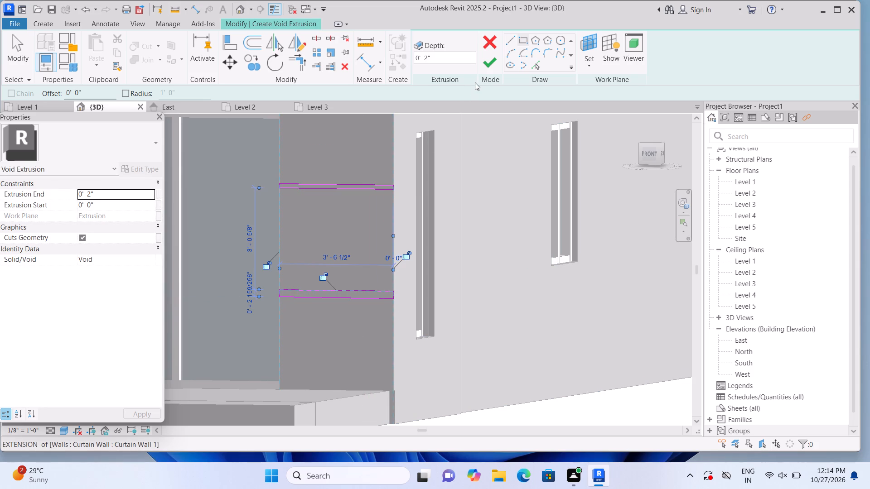
left_click(485, 62)
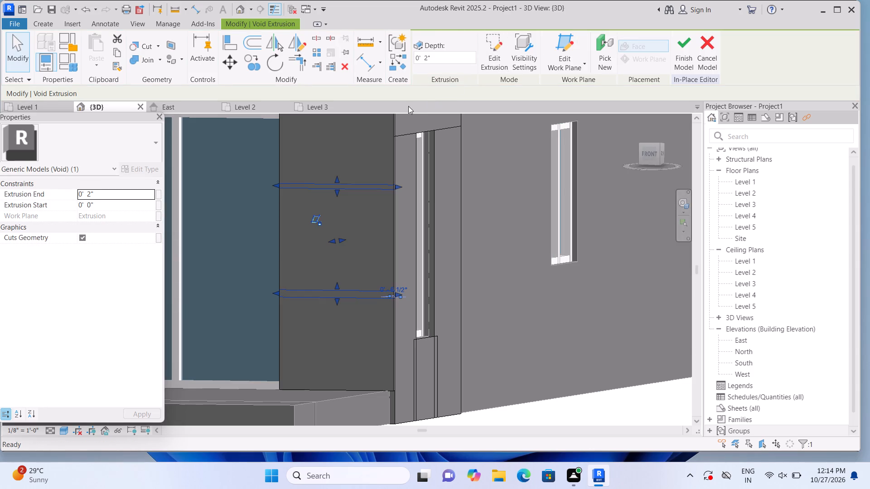
Set the front panel void's extrusion end to 1".
left_click(144, 196)
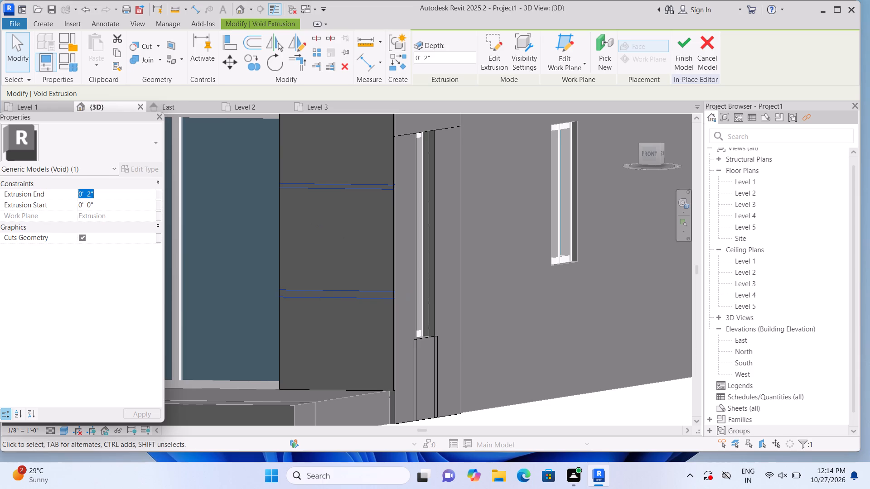
key("BackSpace")
type("1\"")
key("Return")
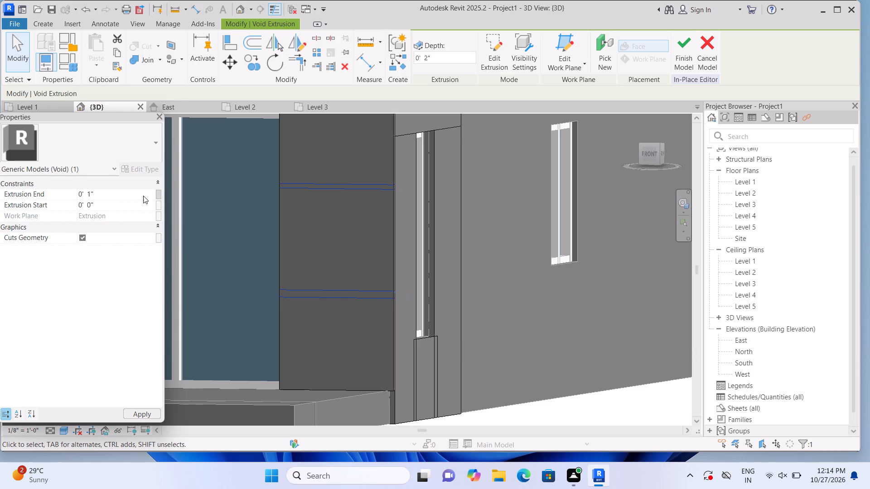
scroll(489, 305, "down", 2)
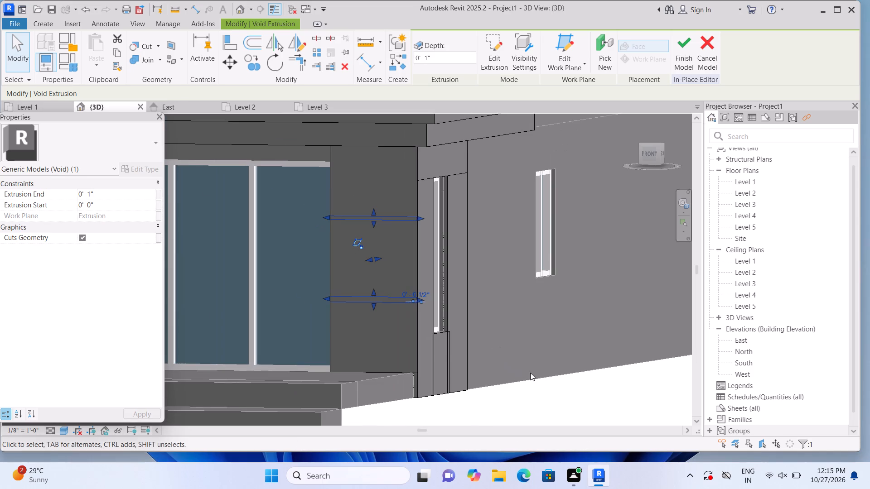
left_click(560, 393)
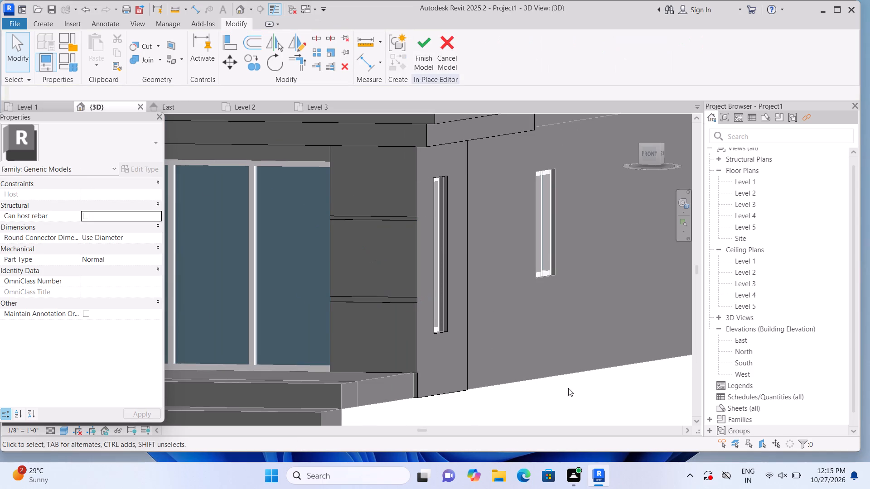
left_click(406, 296)
left_click(594, 388)
Start a void extrusion on the side cladding's face and sketch a thin strip about 2'-5 1/2" long from the upper front groove to the narrow window.
middle_click_drag(607, 375, 536, 392, "shift")
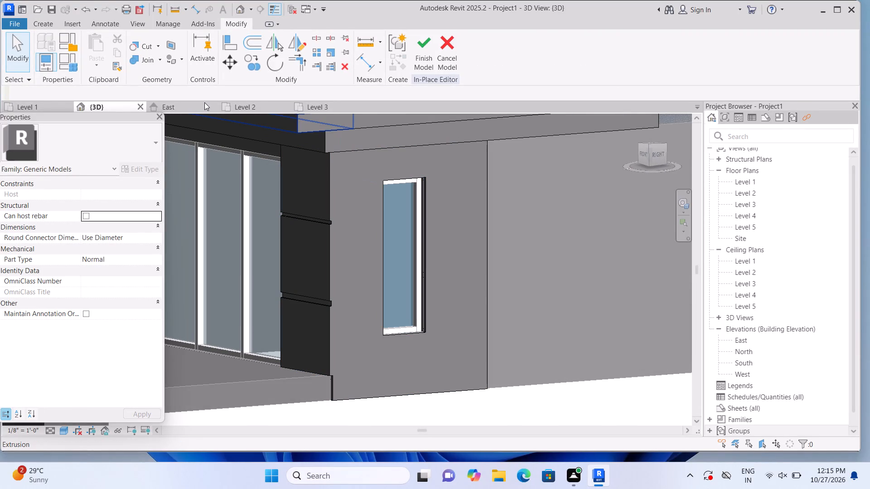
left_click(48, 26)
left_click(233, 62)
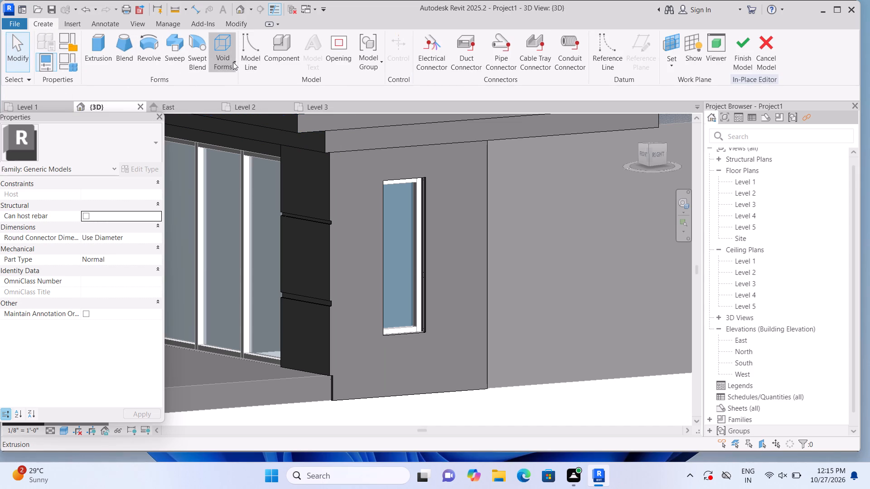
left_click(236, 84)
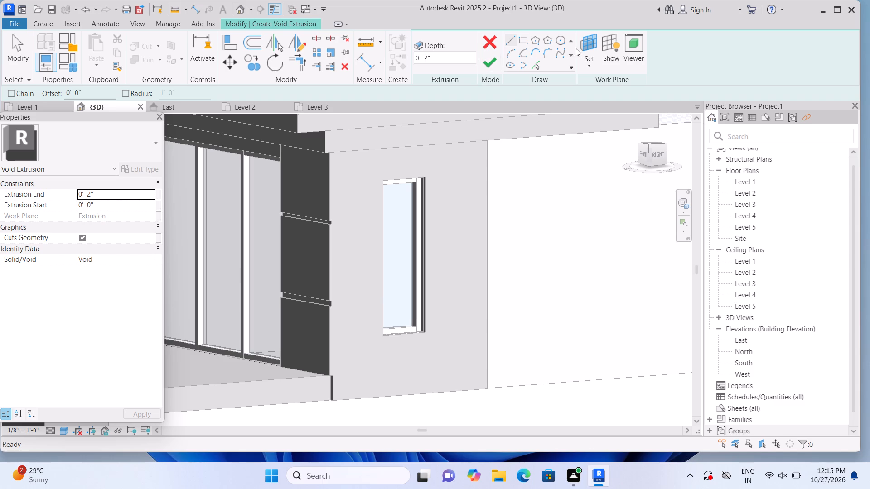
left_click(594, 65)
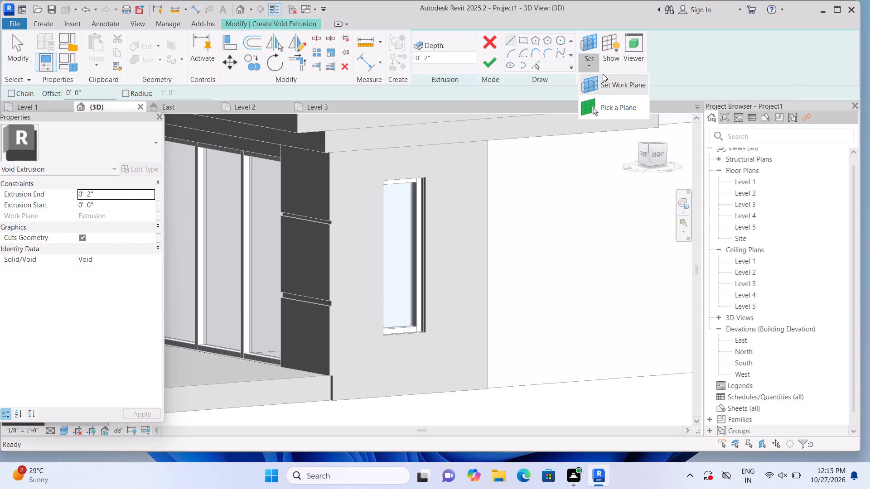
left_click(605, 81)
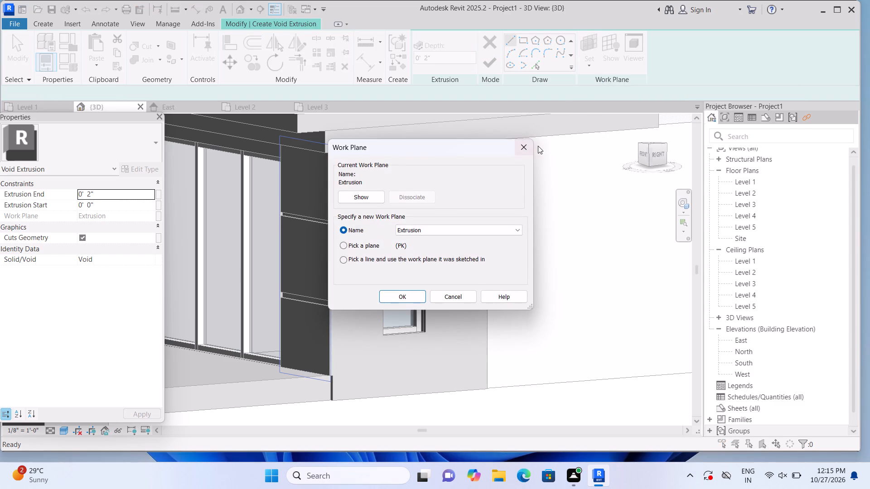
left_click(343, 245)
left_click(406, 297)
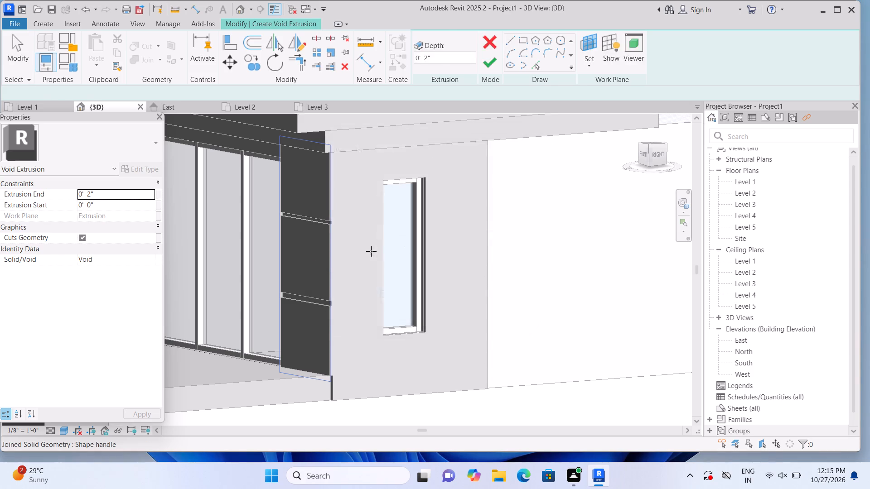
left_click(361, 232)
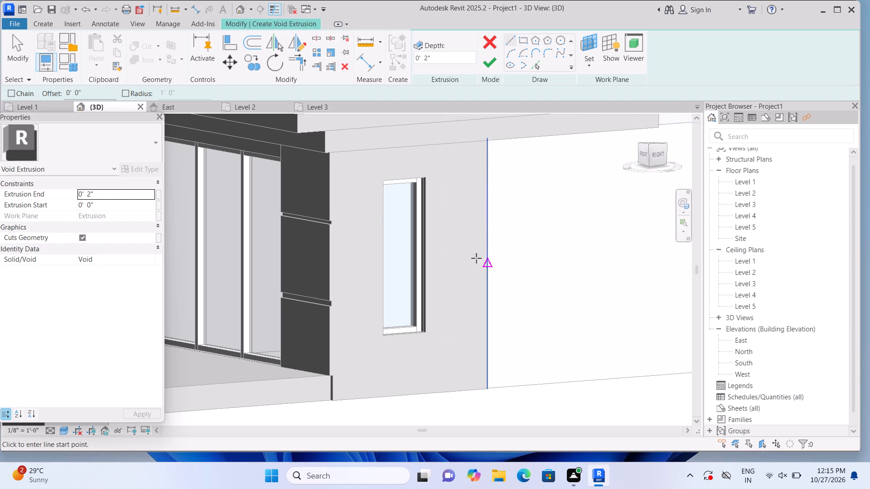
left_click(521, 37)
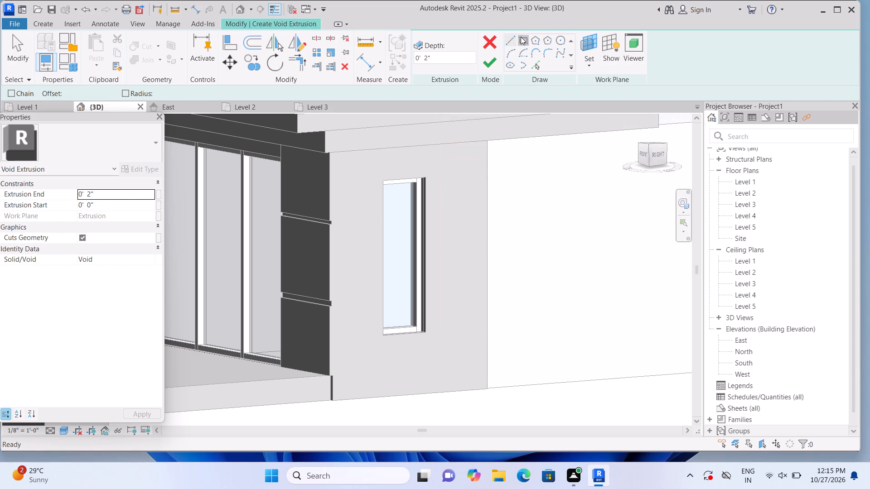
left_click(331, 222)
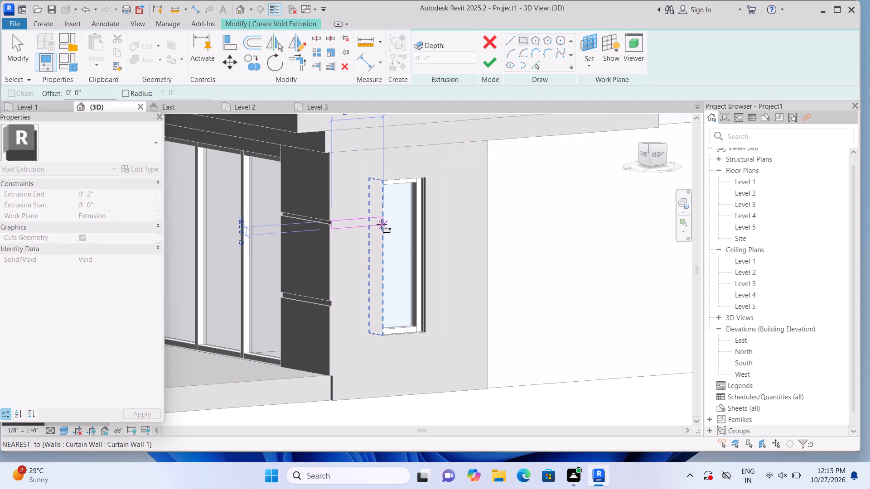
scroll(382, 224, "up", 9)
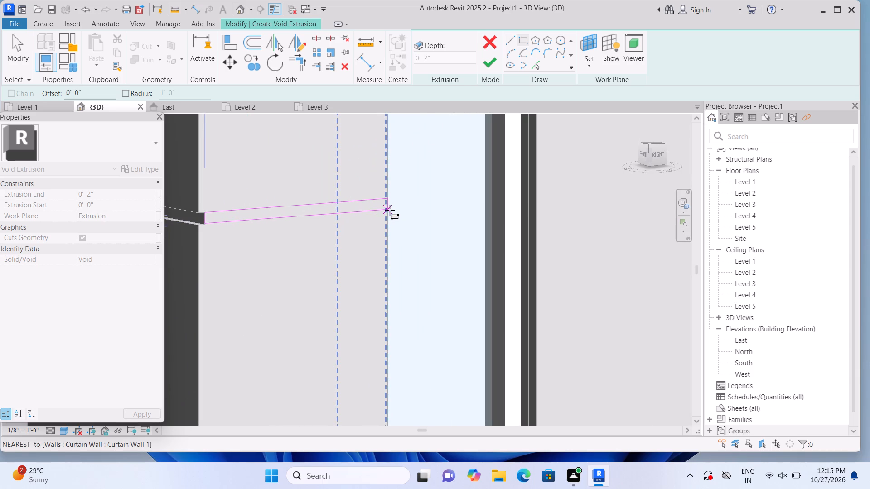
left_click(390, 210)
scroll(384, 224, "down", 3)
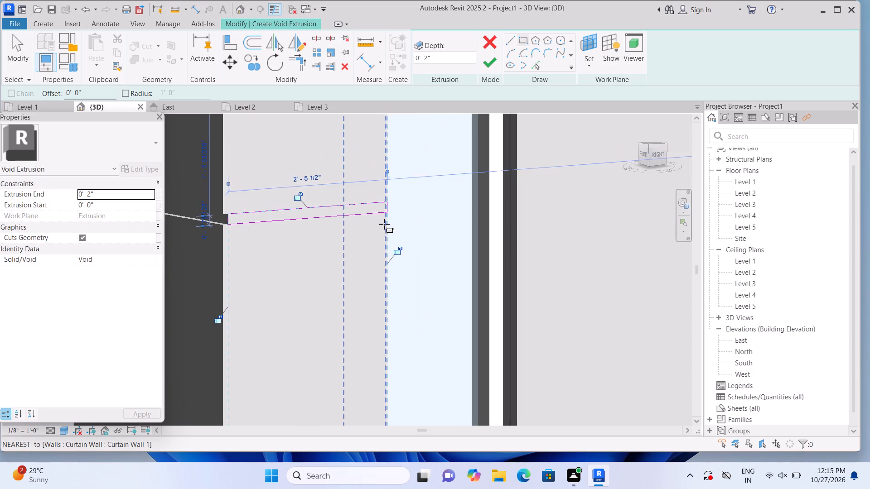
scroll(384, 224, "down", 2)
Sketch a matching thin strip about 2'-5 1/2" long on the side cladding, from the lower front groove to the narrow window's edge.
middle_click_drag(367, 248, 372, 200)
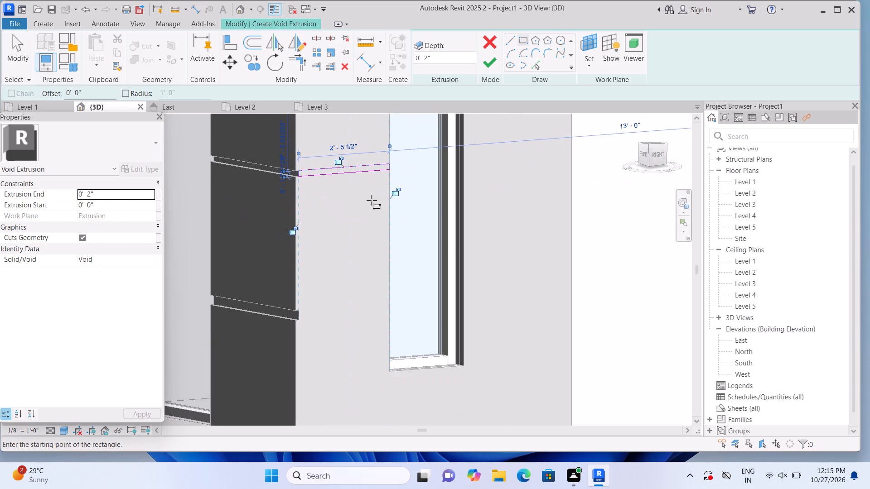
key("Escape")
middle_click_drag(366, 222, 372, 159)
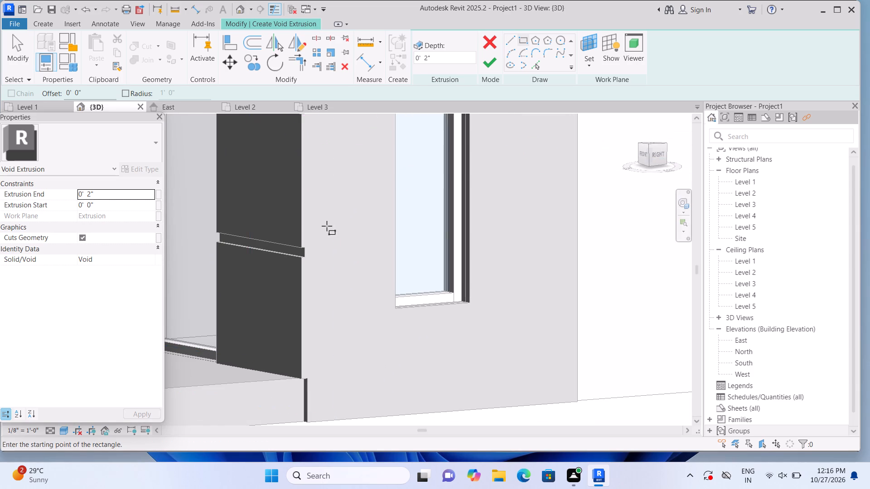
scroll(315, 244, "up", 1)
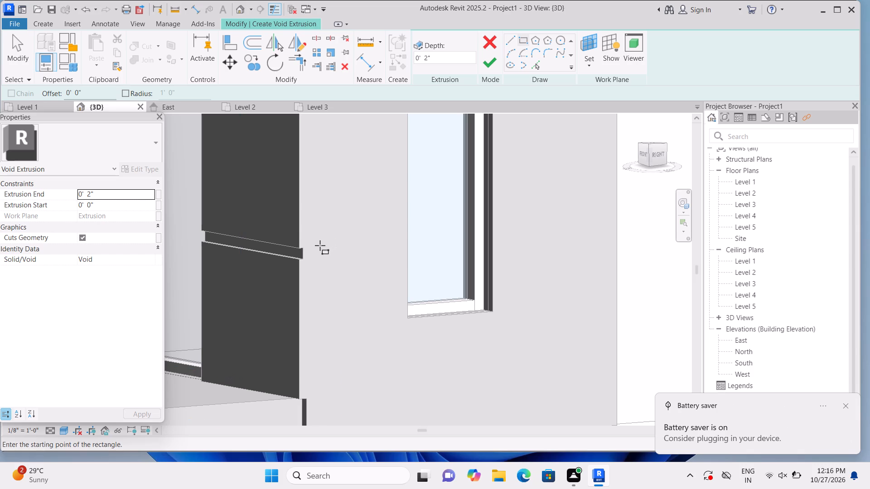
left_click(304, 250)
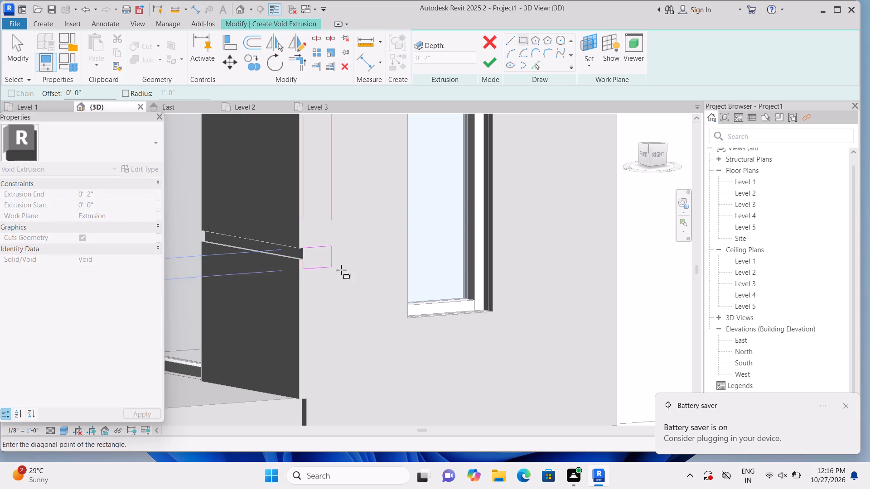
left_click(409, 247)
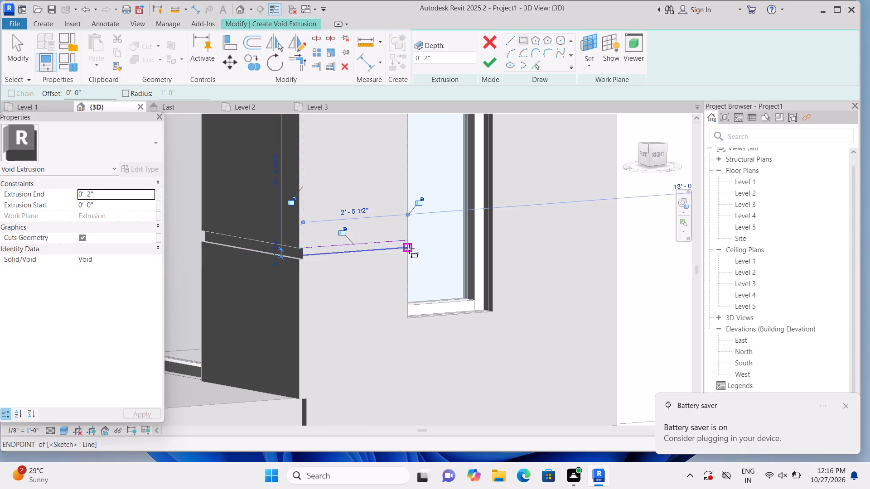
key("Escape")
scroll(378, 305, "down", 2)
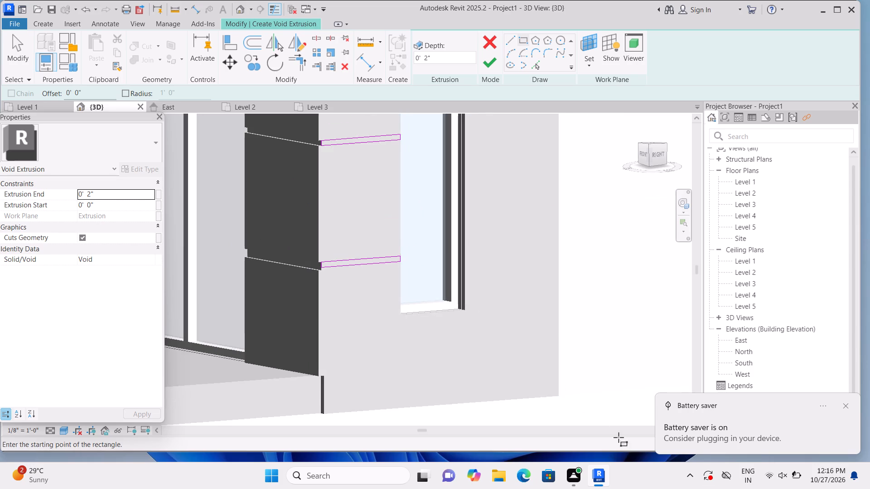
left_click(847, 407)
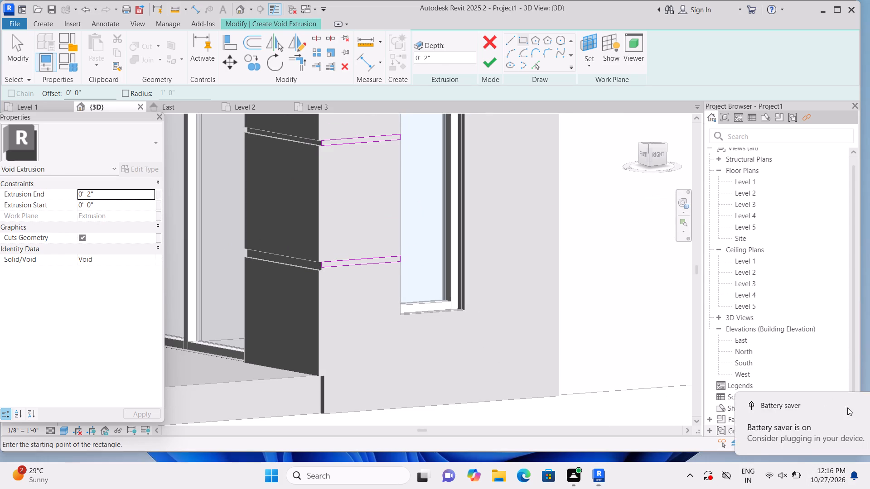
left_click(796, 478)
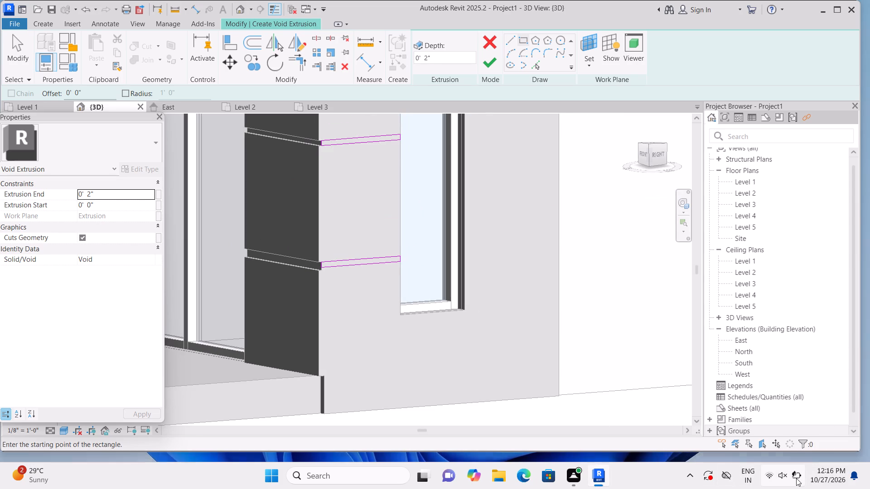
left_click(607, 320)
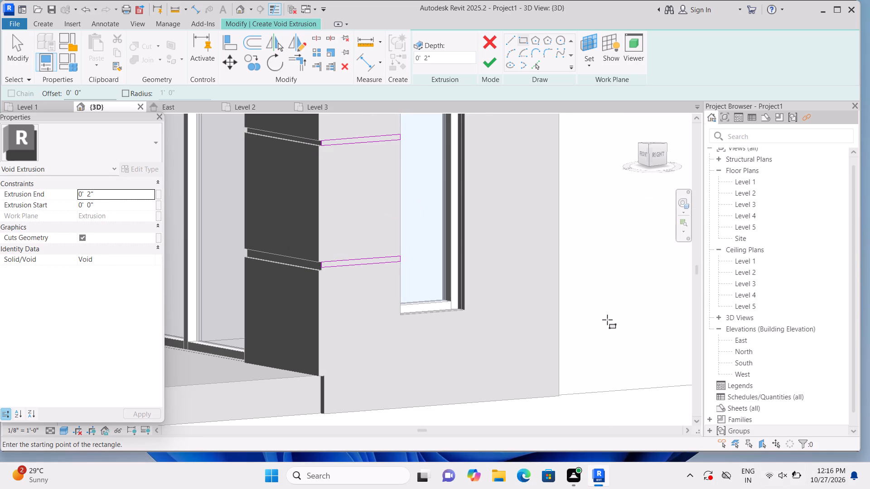
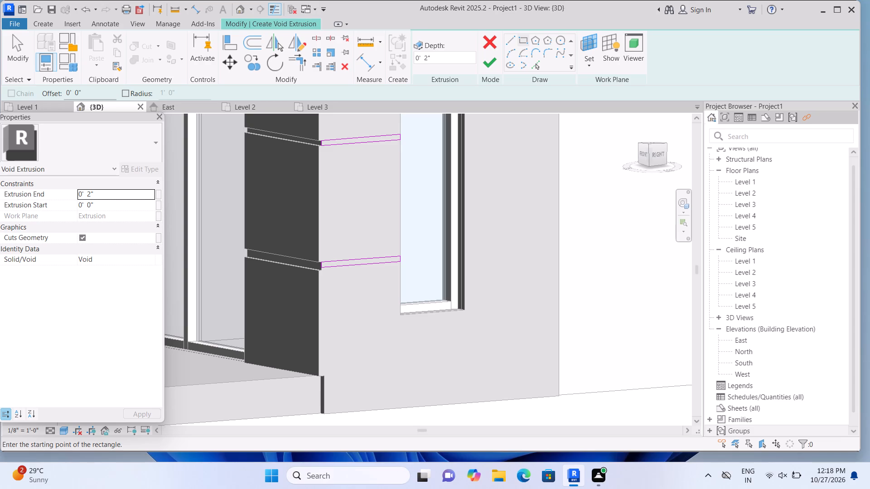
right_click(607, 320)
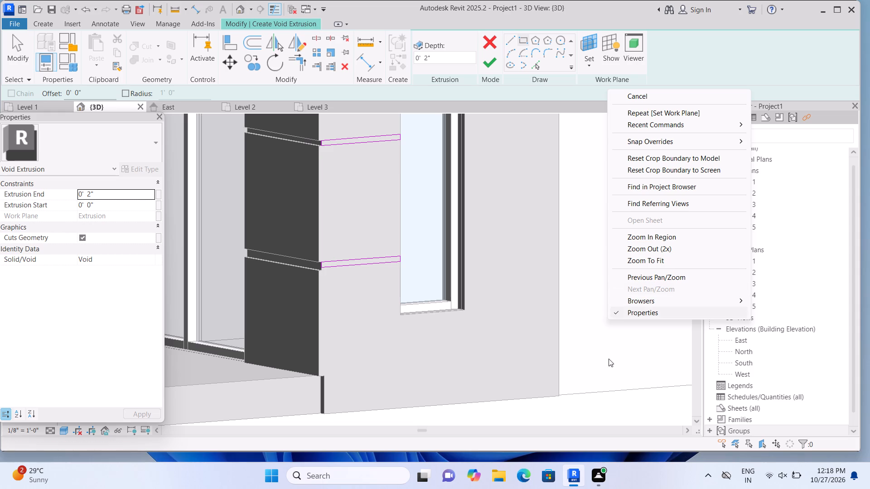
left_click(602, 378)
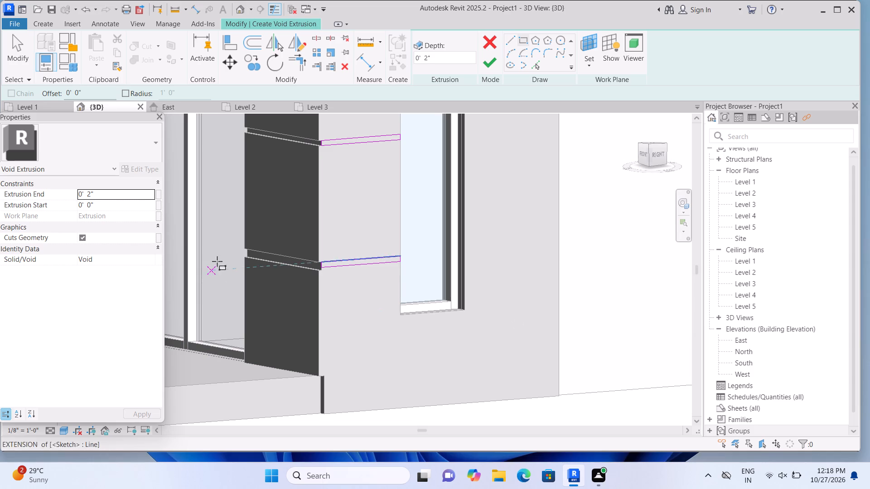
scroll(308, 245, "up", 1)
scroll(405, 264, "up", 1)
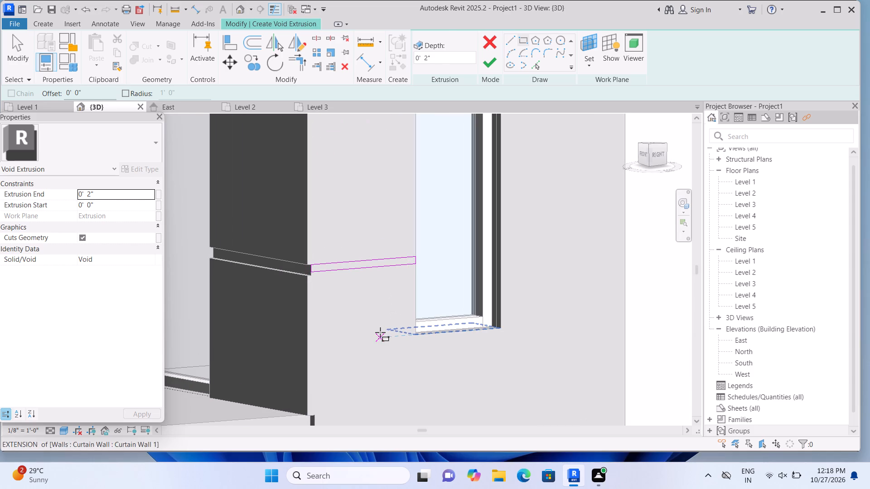
Delete the four sketch lines of the lower horizontal strip between the dark corner wall and the window.
key("Escape")
middle_click_drag(391, 333, 432, 413)
scroll(429, 392, "up", 1)
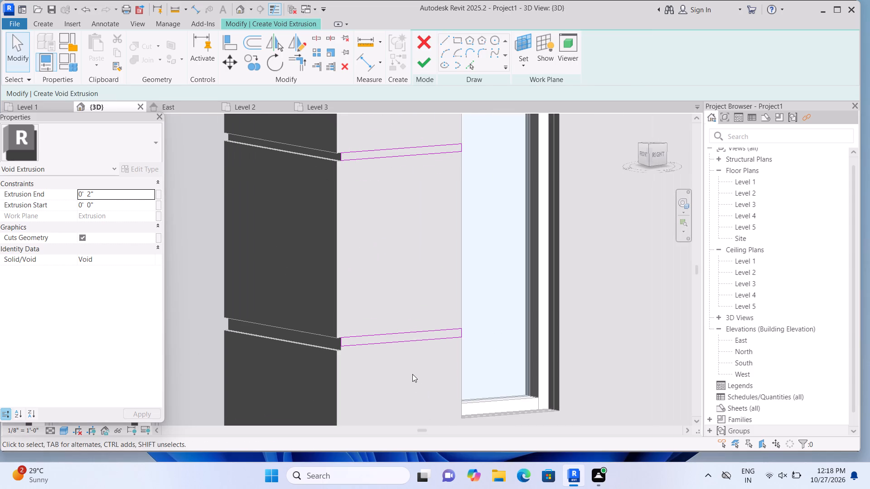
middle_click_drag(412, 374, 413, 289)
scroll(413, 289, "down", 1)
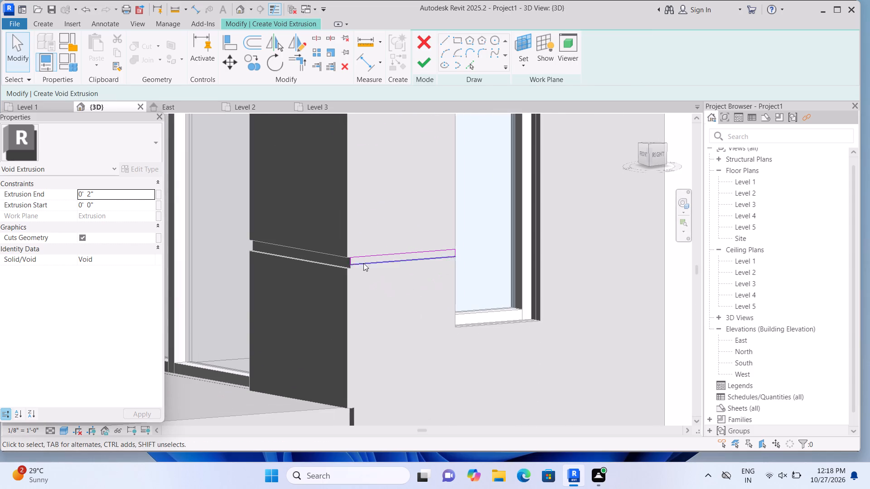
scroll(363, 261, "up", 1)
left_click(372, 255)
key("Escape")
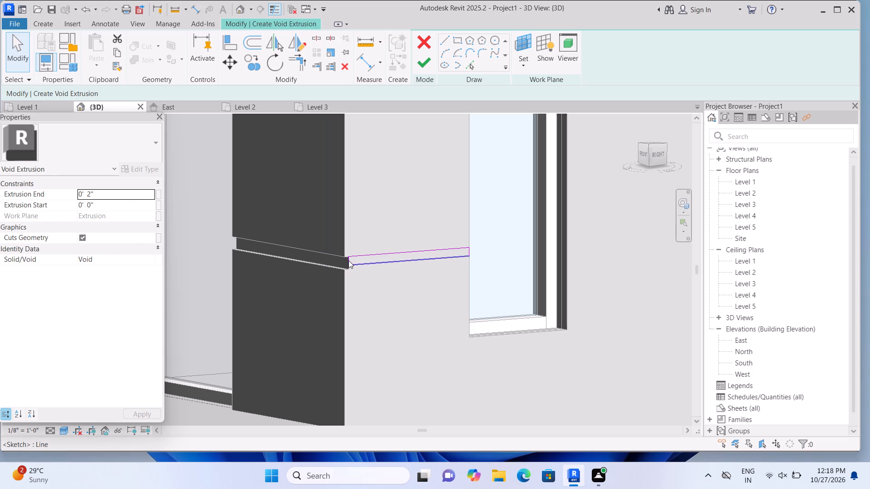
left_click(387, 255)
key("Escape")
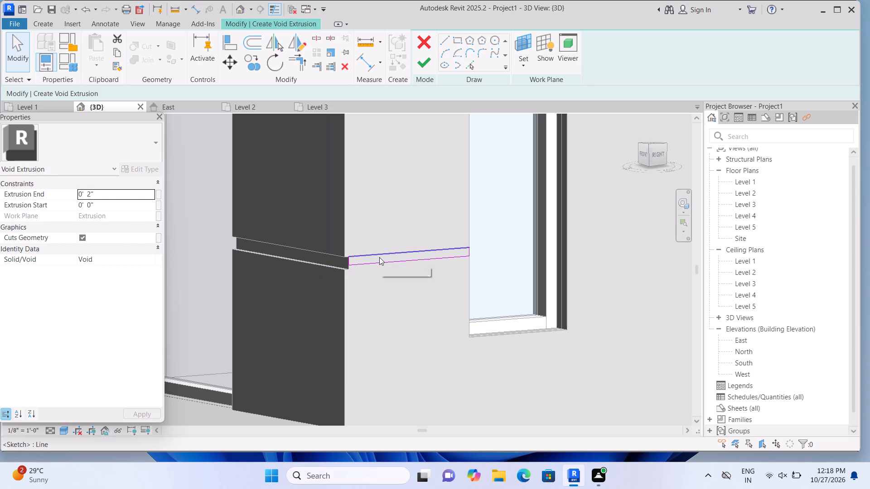
left_click(379, 257)
key("Escape")
key("Delete")
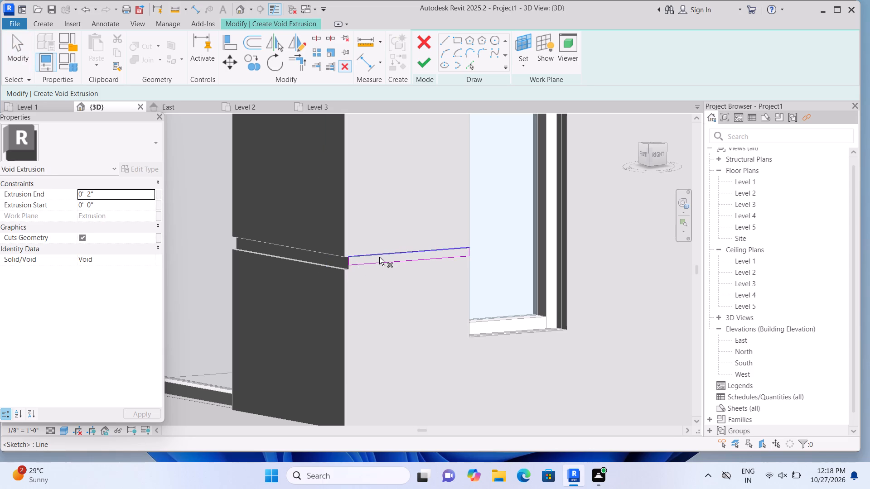
scroll(390, 265, "up", 2)
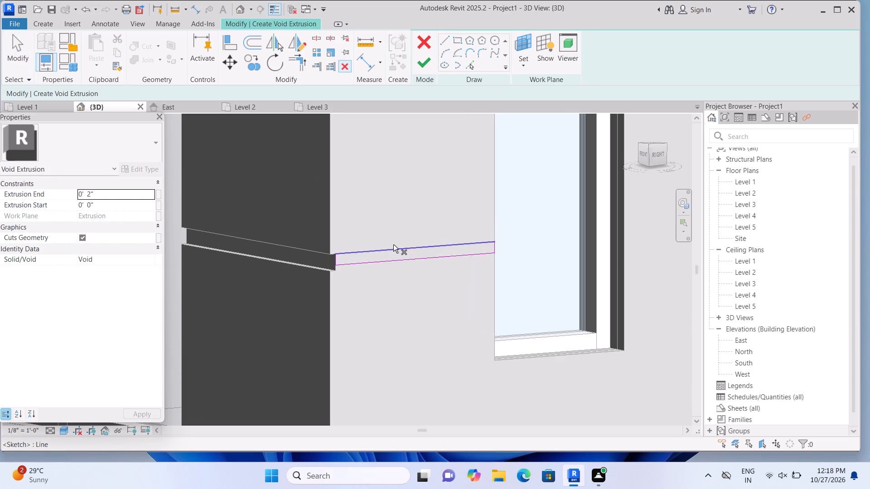
key("Escape")
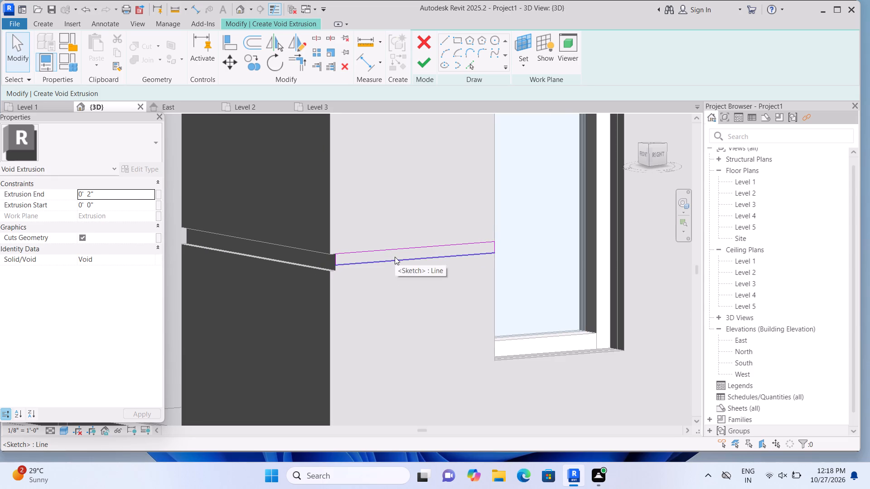
left_click(395, 257)
key("Delete")
left_click(392, 248)
key("Delete")
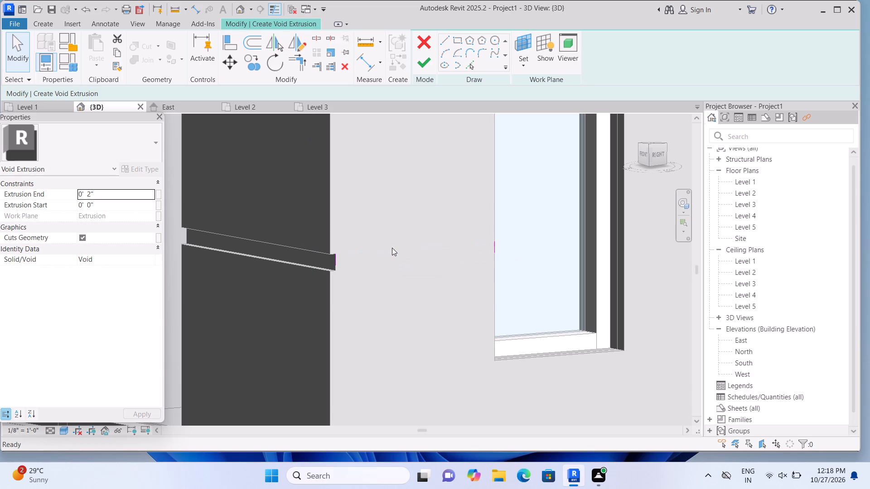
left_click(337, 261)
key("Delete")
left_click(497, 251)
key("Delete")
Sketch a rectangle about 2'-5 1/2" long from the end of the lower dark-wall groove to the window's near edge.
scroll(202, 220, "down", 1)
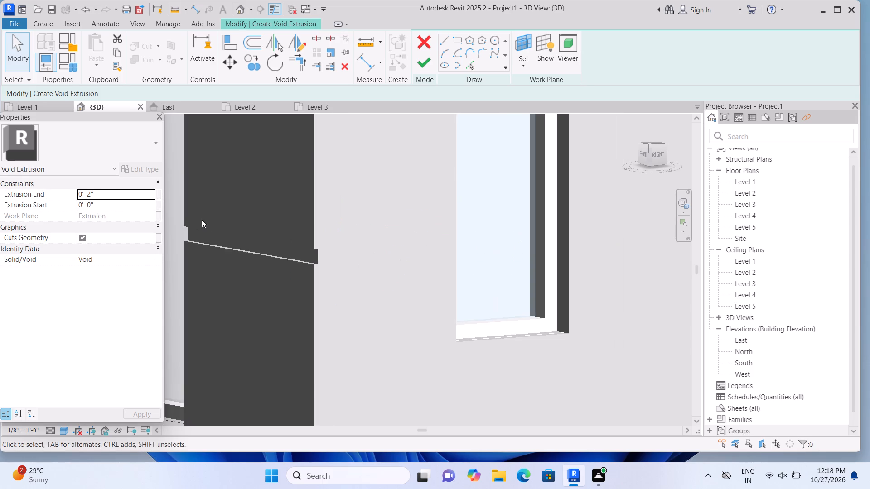
left_click(460, 39)
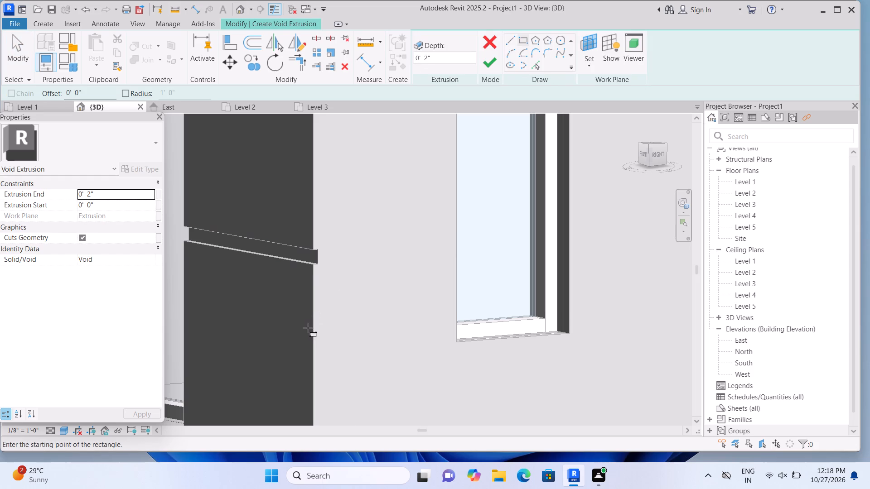
scroll(329, 270, "up", 2)
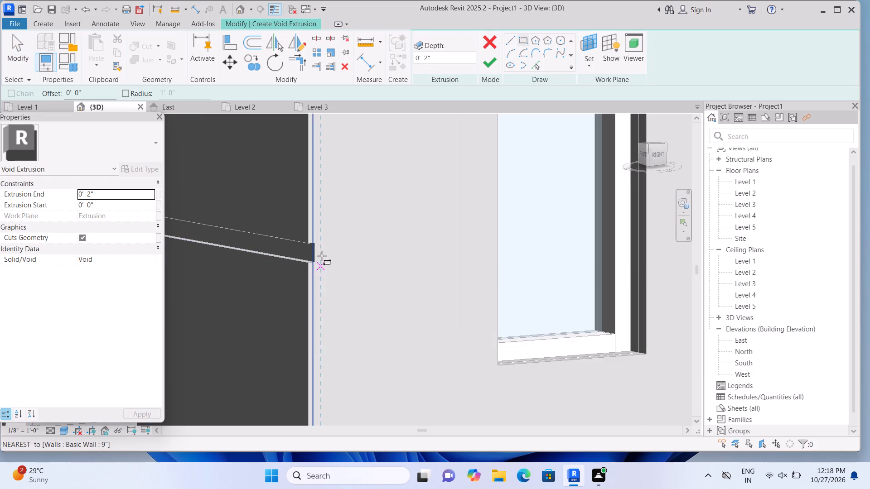
scroll(316, 237, "up", 4)
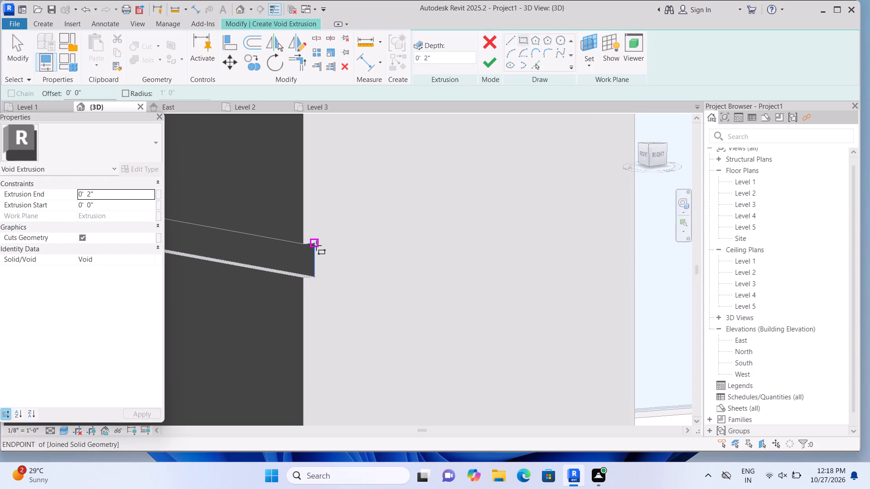
left_click(313, 244)
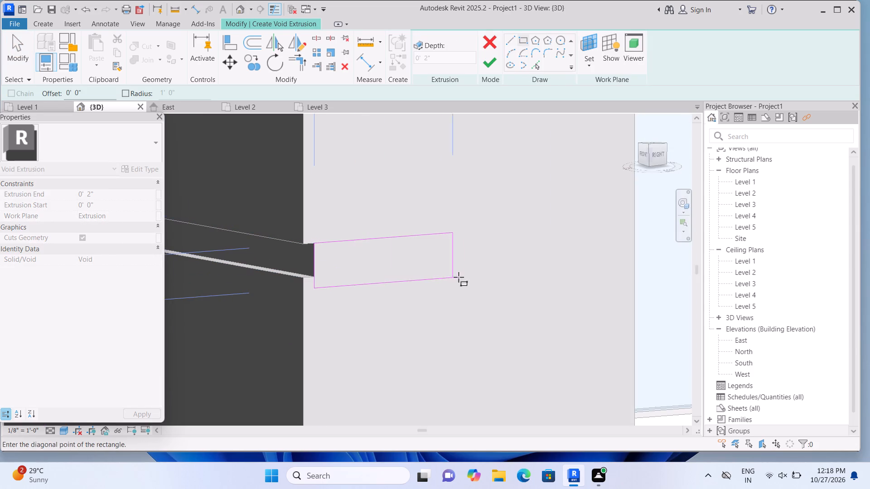
scroll(502, 268, "down", 2)
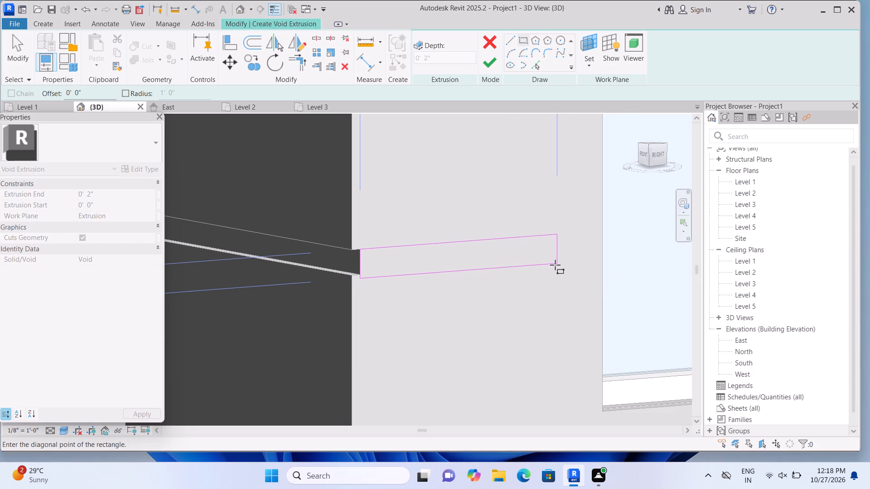
left_click(599, 257)
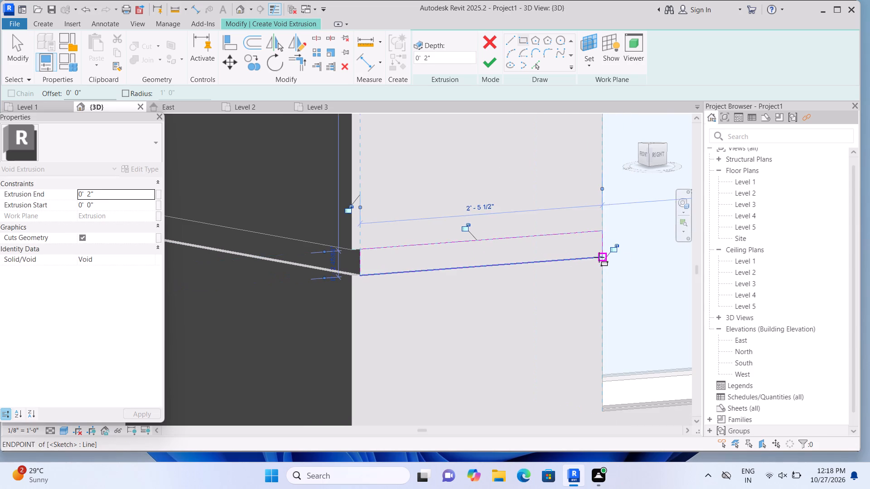
scroll(599, 257, "down", 6)
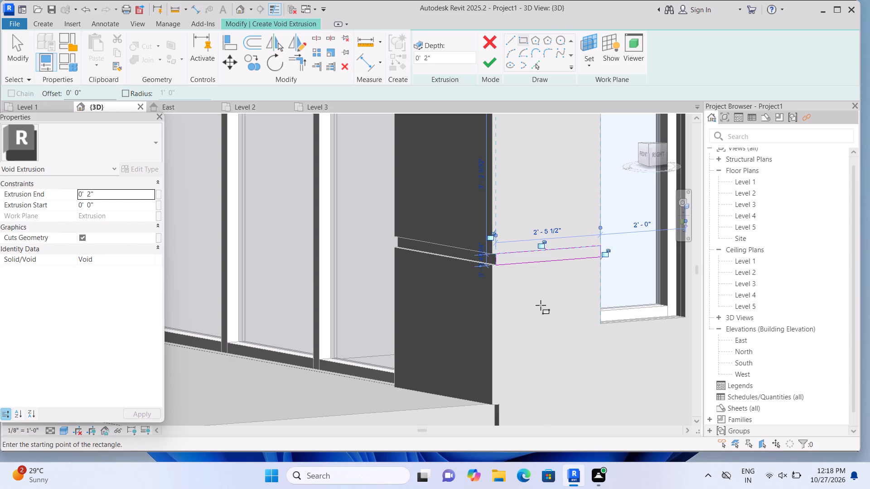
key("Escape")
Sketch a rectangle about 2'-11" long continuing the upper strip from the window's far edge to the wall's outer edge.
scroll(535, 225, "down", 2)
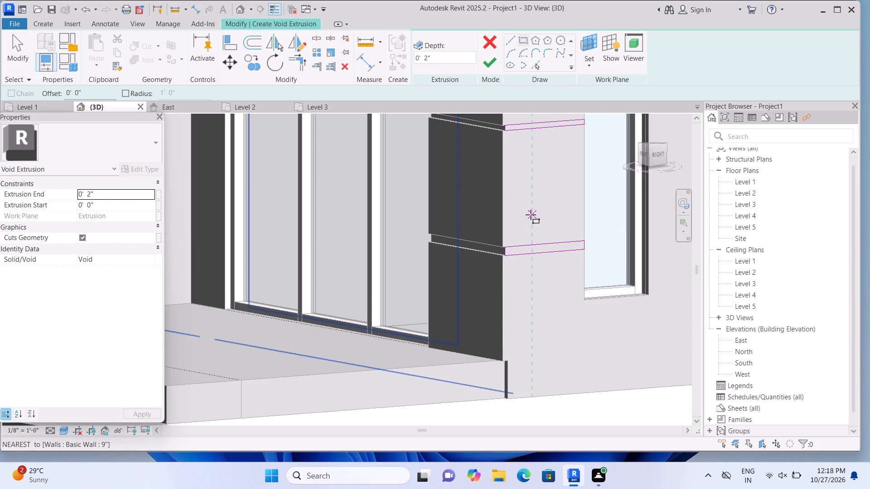
middle_click_drag(531, 215, 307, 285)
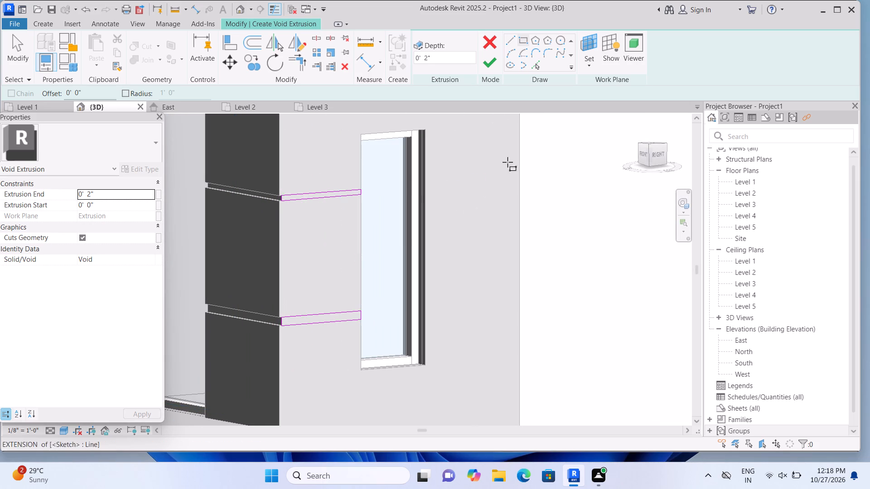
left_click(426, 181)
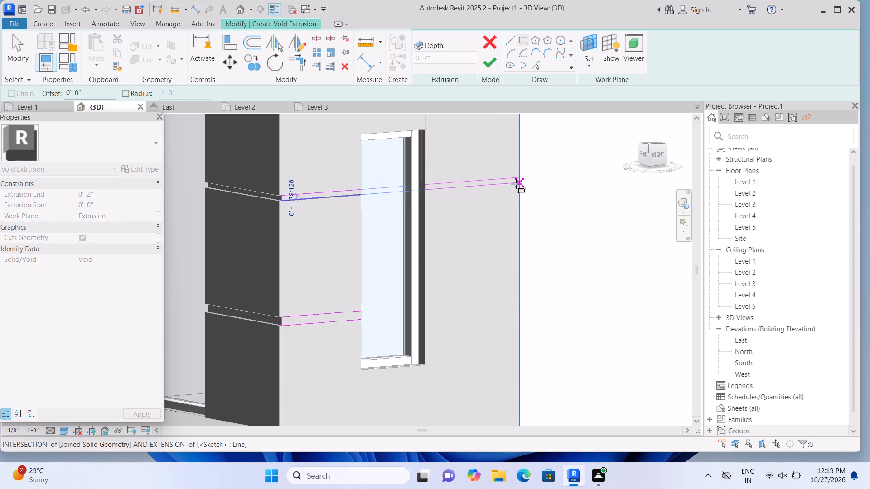
left_click(519, 184)
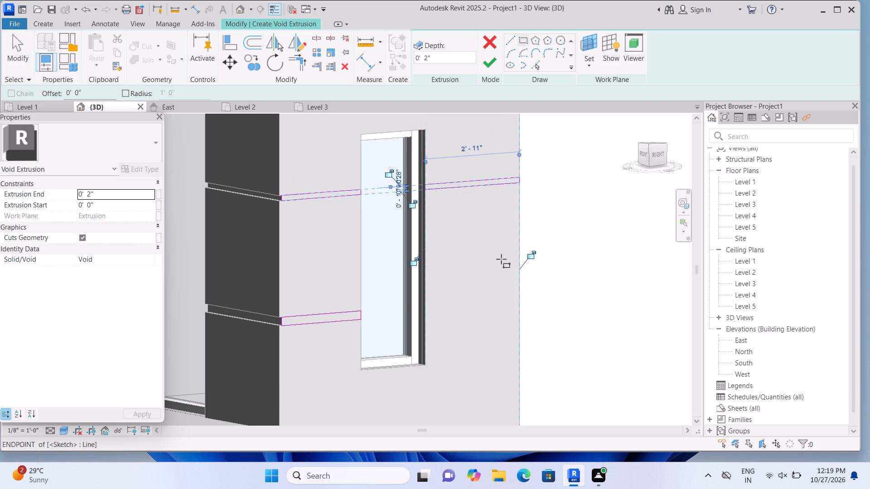
key("Escape")
Sketch a matching rectangle about 2 45/64" high continuing the lower strip from the window's far edge to the wall's outer edge.
middle_click_drag(445, 309, 445, 214)
middle_click(445, 214)
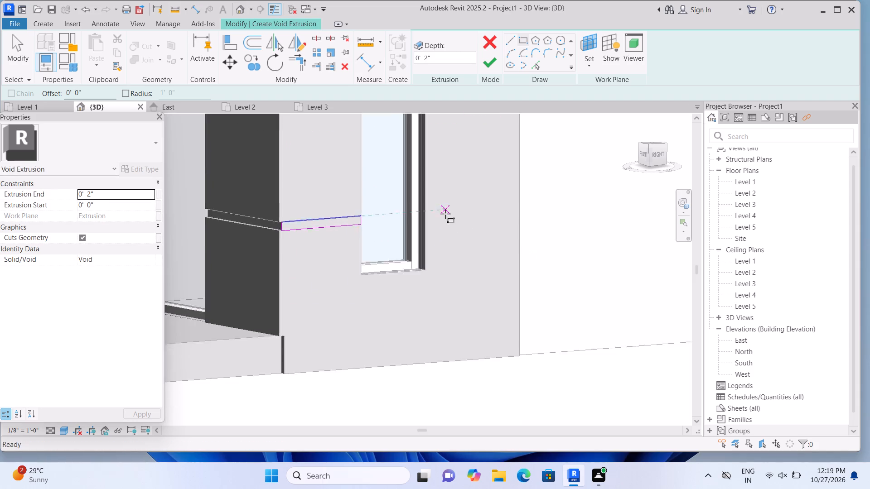
middle_click(445, 214)
scroll(197, 302, "up", 6)
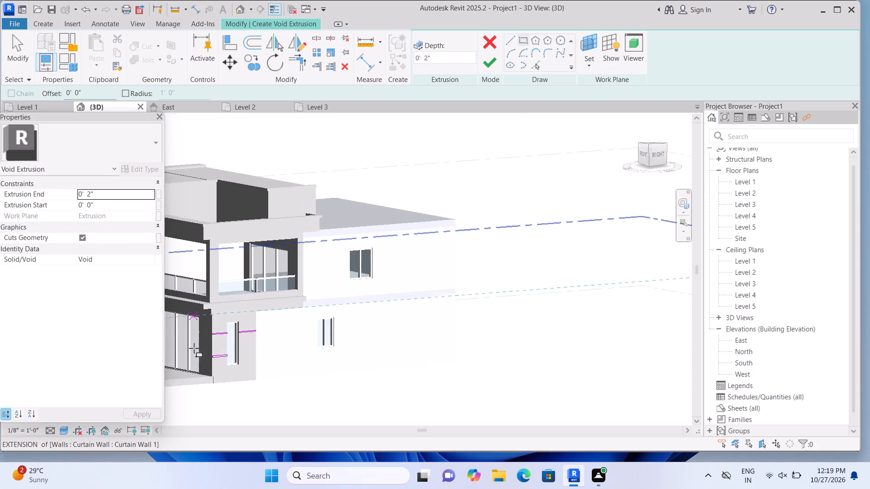
scroll(194, 348, "up", 3)
middle_click_drag(329, 358, 434, 268)
scroll(396, 271, "up", 4)
scroll(341, 268, "up", 5)
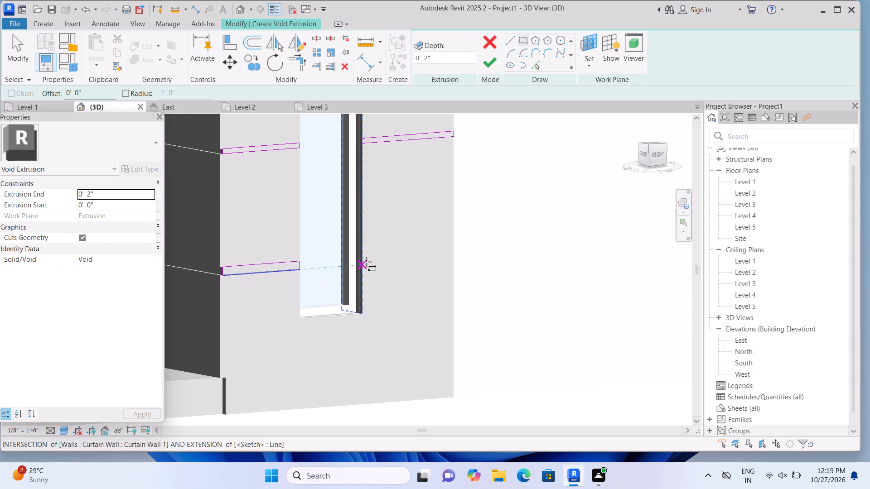
scroll(366, 258, "up", 1)
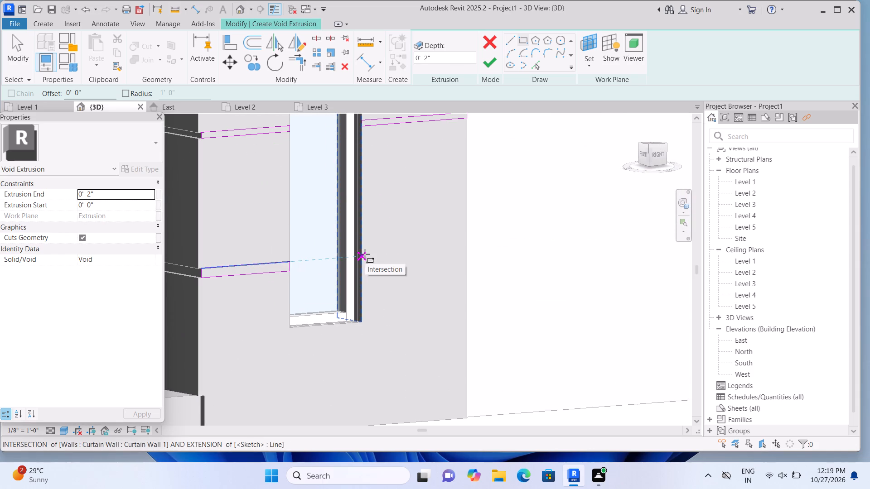
left_click(365, 254)
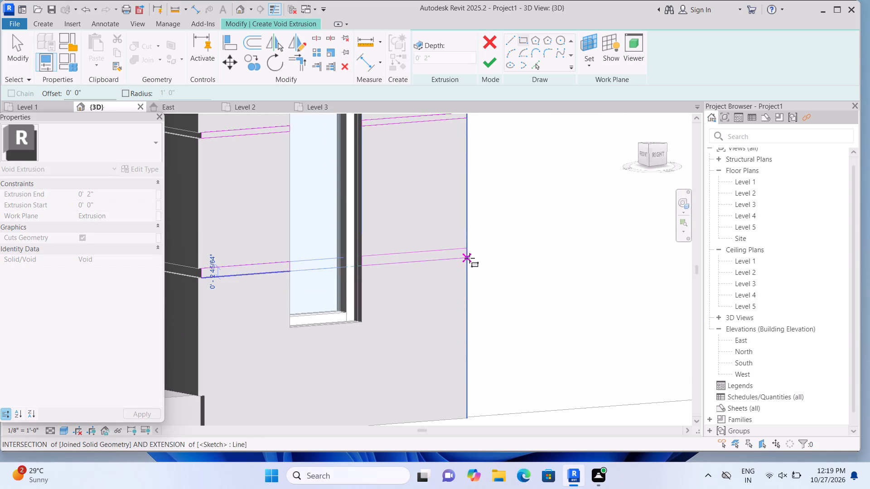
double_click(469, 258)
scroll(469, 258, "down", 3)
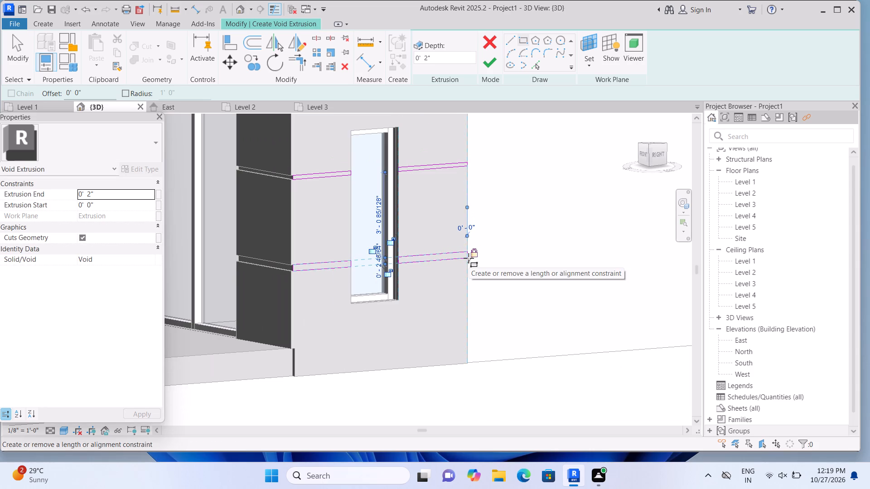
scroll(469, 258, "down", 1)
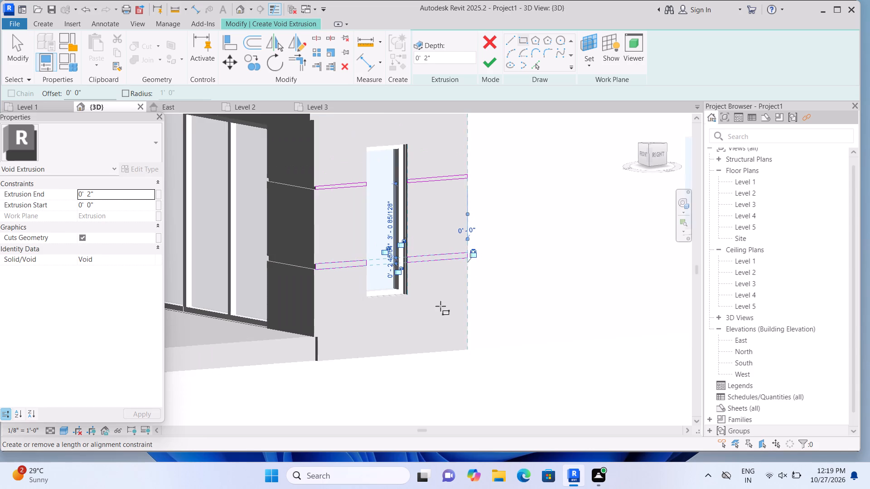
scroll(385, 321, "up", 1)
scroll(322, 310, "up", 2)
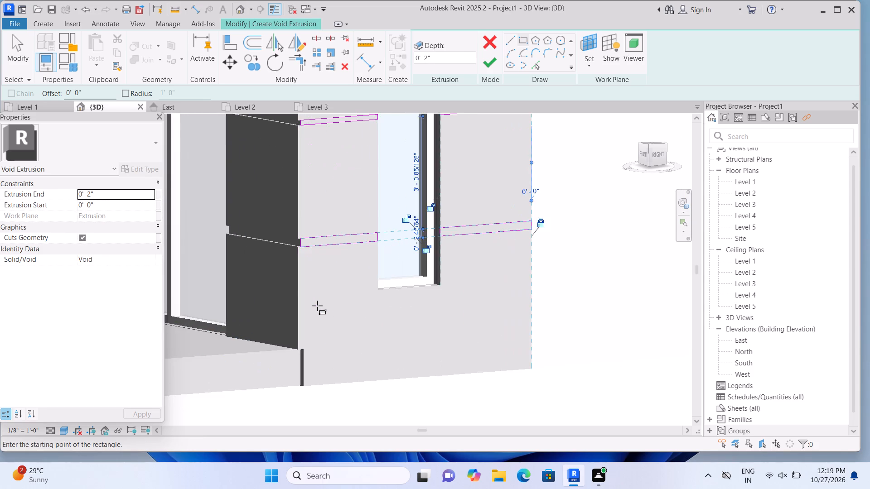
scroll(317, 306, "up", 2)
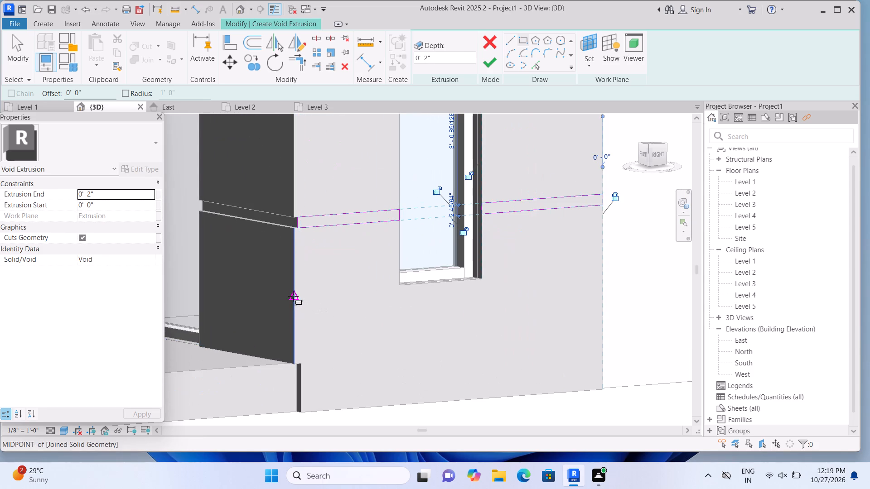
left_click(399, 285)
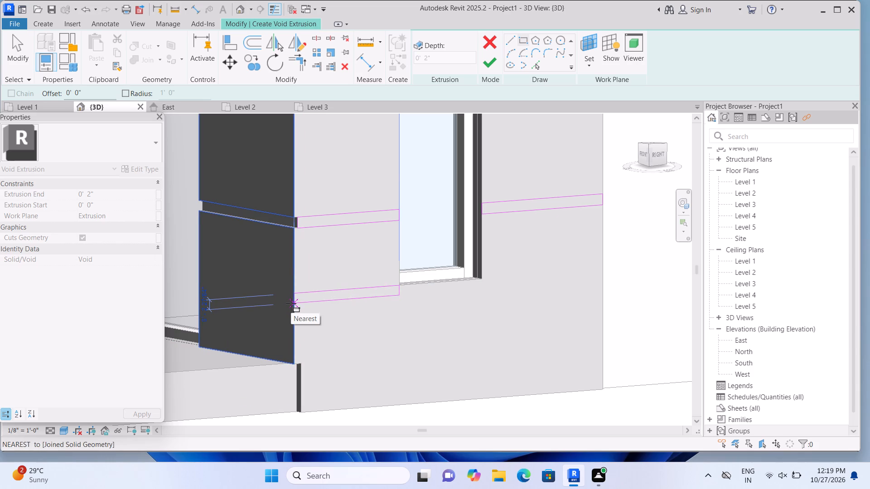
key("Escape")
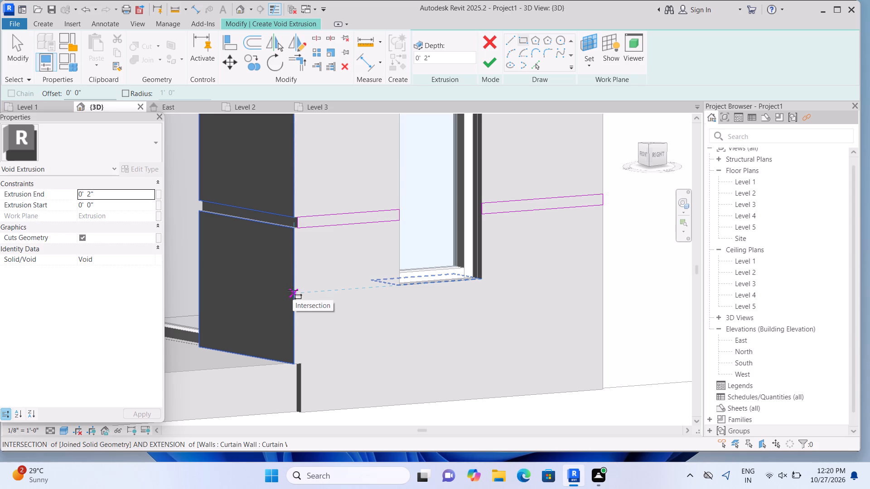
Sketch a thin rectangle along the window's sill line from the dark wall's corner to the side wall's outer edge and finish the sketch.
left_click(293, 290)
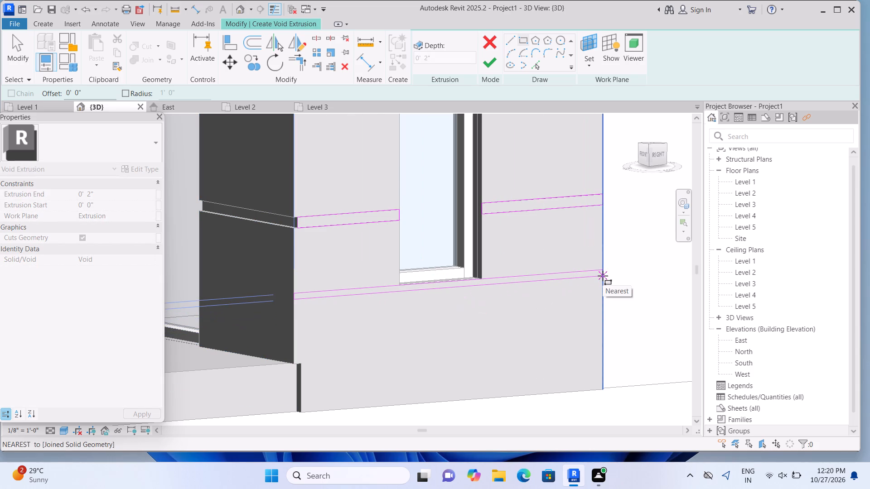
left_click(603, 276)
scroll(538, 335, "down", 1)
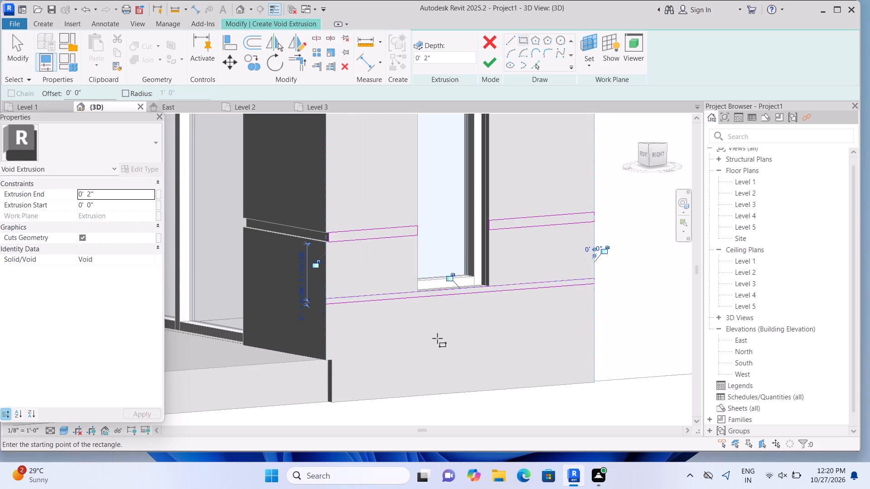
scroll(430, 329, "up", 2)
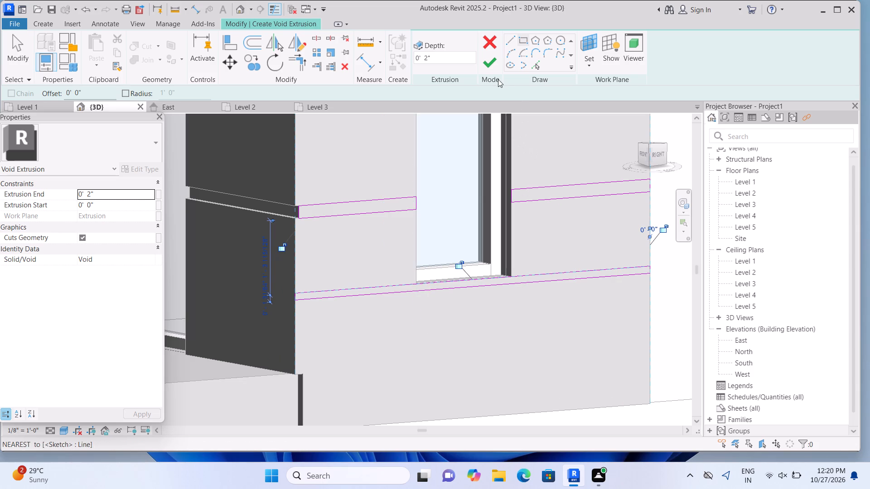
left_click(488, 61)
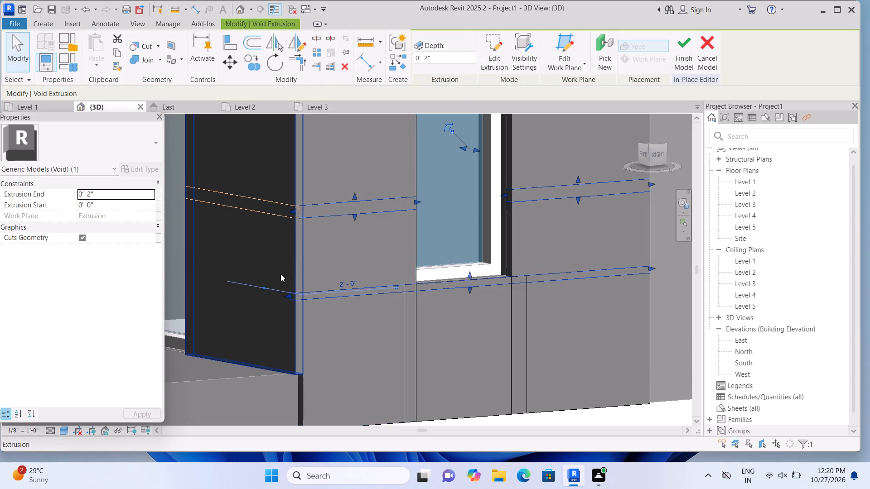
Set the Extrusion End of the new side-wall void to 1" and deselect it.
scroll(302, 232, "up", 3)
scroll(302, 225, "down", 1)
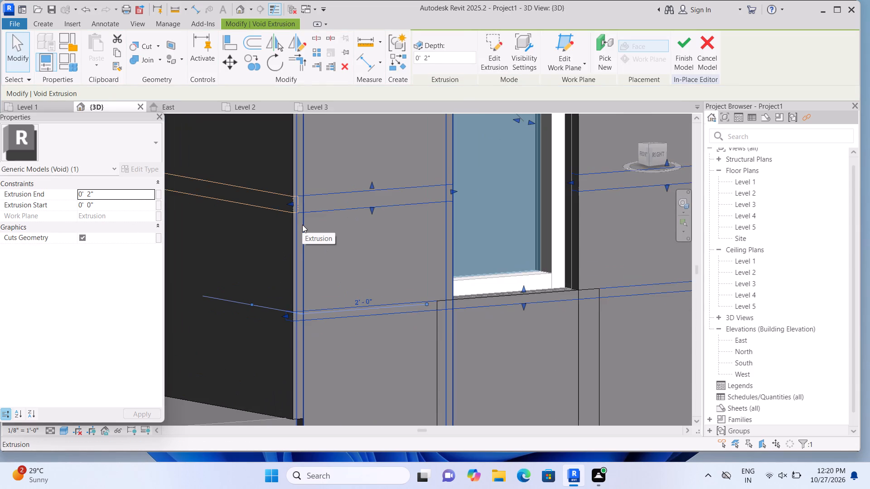
scroll(302, 225, "down", 3)
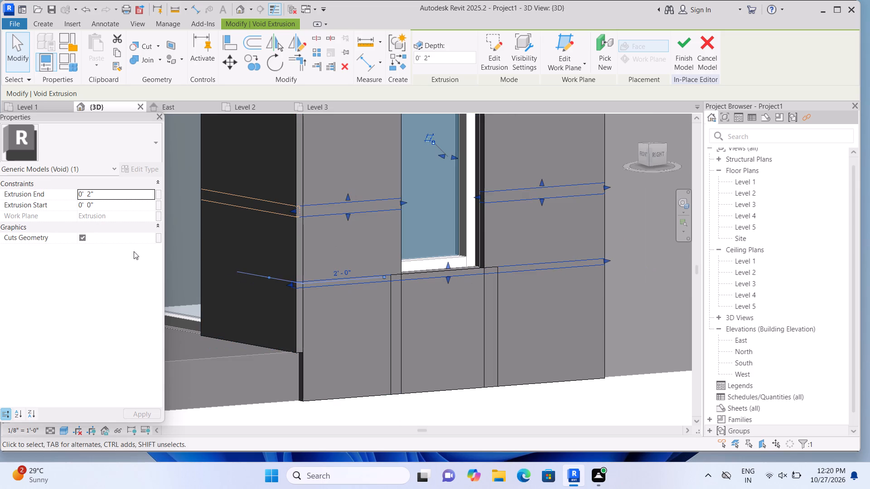
left_click(130, 194)
key("BackSpace")
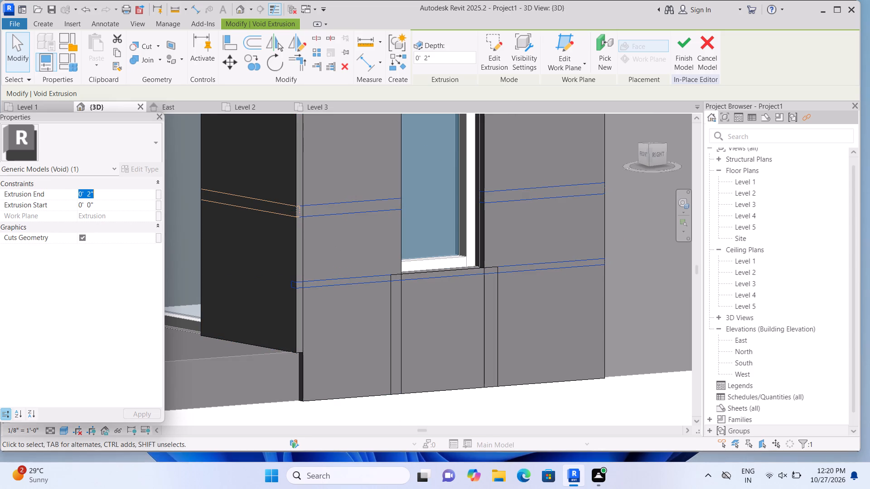
type("1\"")
key("Return")
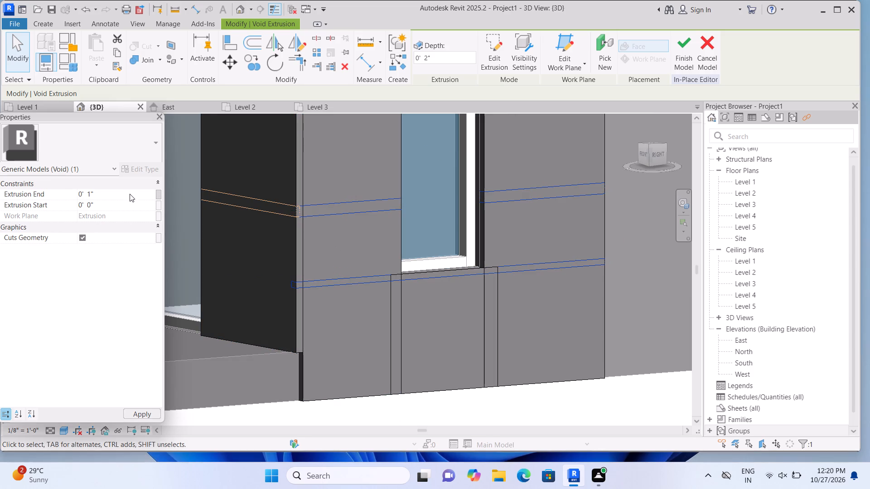
scroll(370, 361, "down", 1)
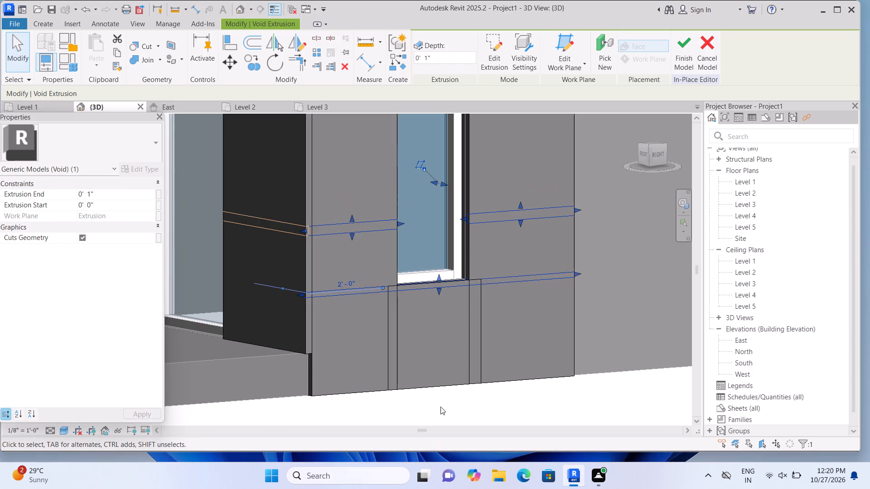
left_click(440, 407)
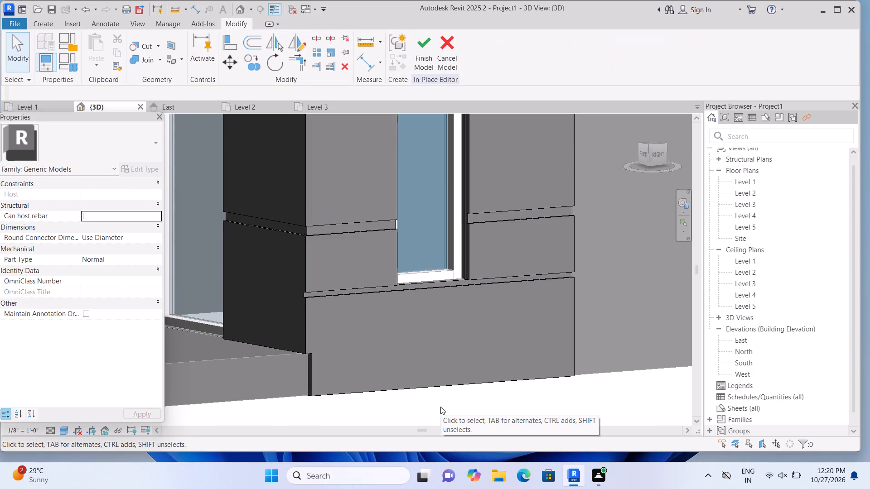
Start another void extrusion with the side wall's outer face as its work plane.
scroll(440, 407, "down", 3)
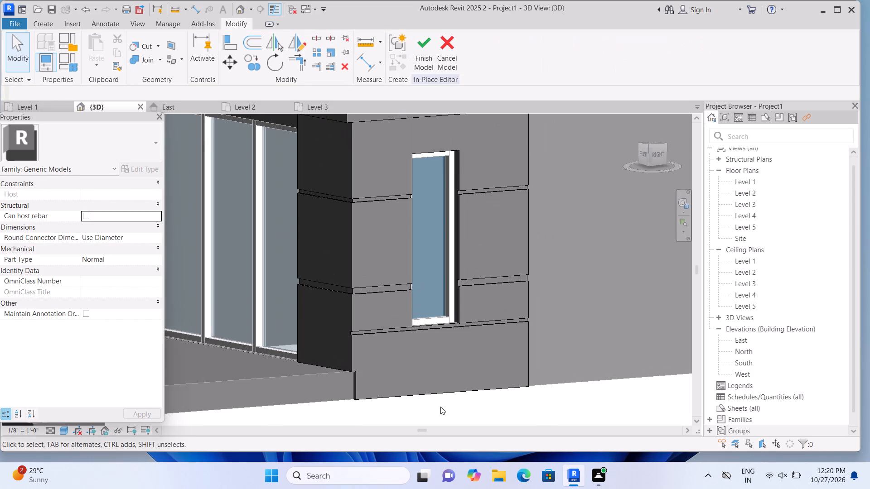
scroll(440, 407, "down", 1)
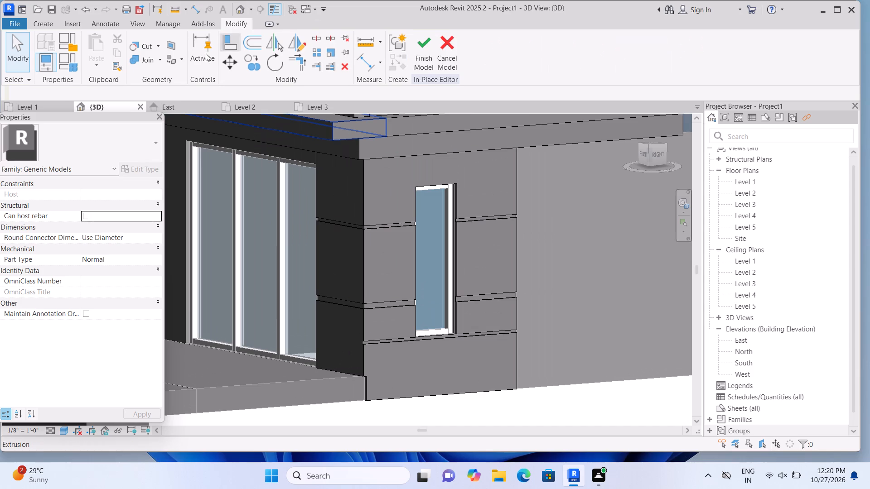
left_click(50, 22)
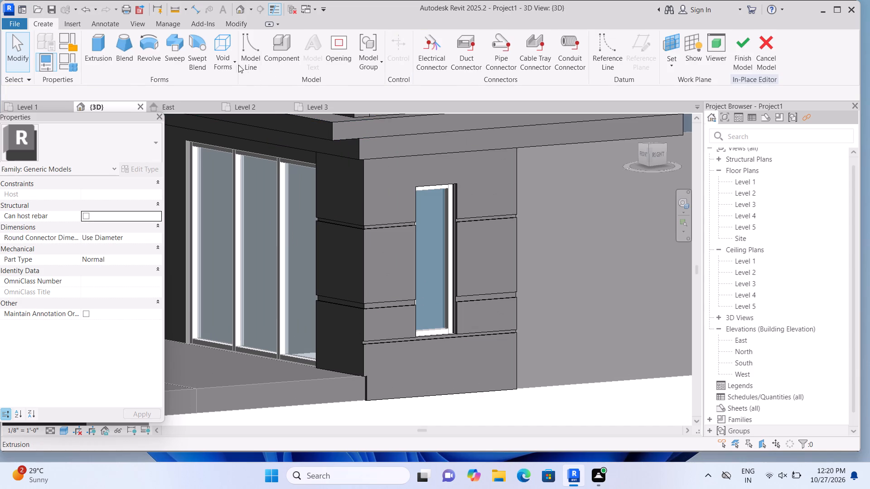
left_click(234, 61)
left_click(240, 87)
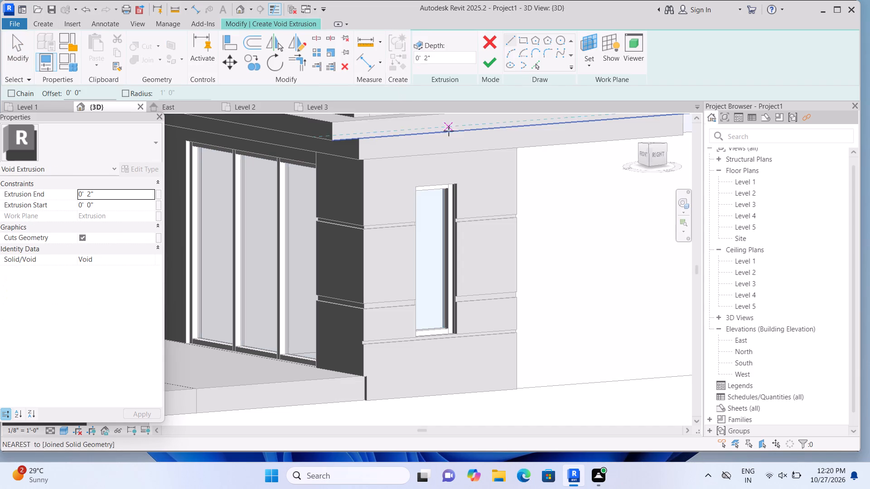
left_click(589, 64)
left_click(608, 103)
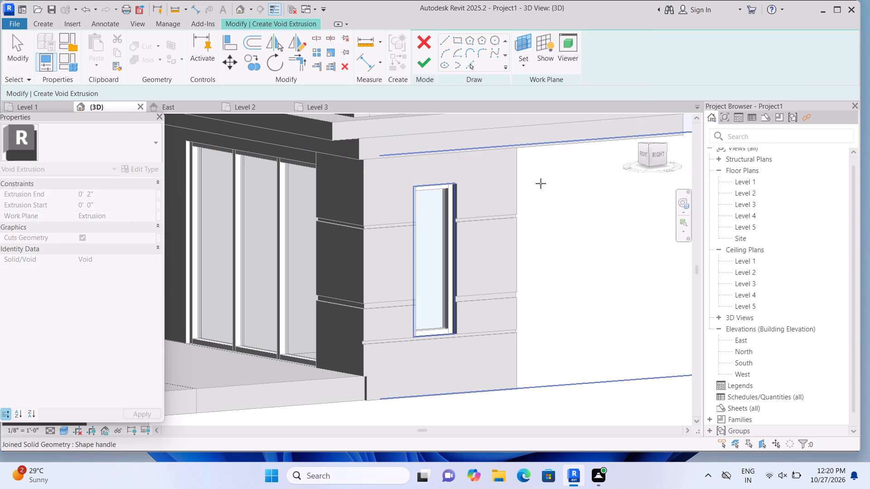
left_click(518, 196)
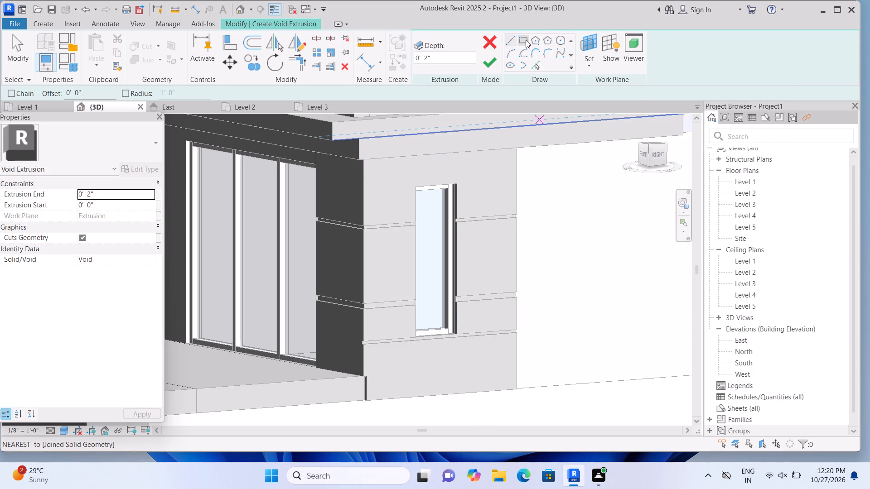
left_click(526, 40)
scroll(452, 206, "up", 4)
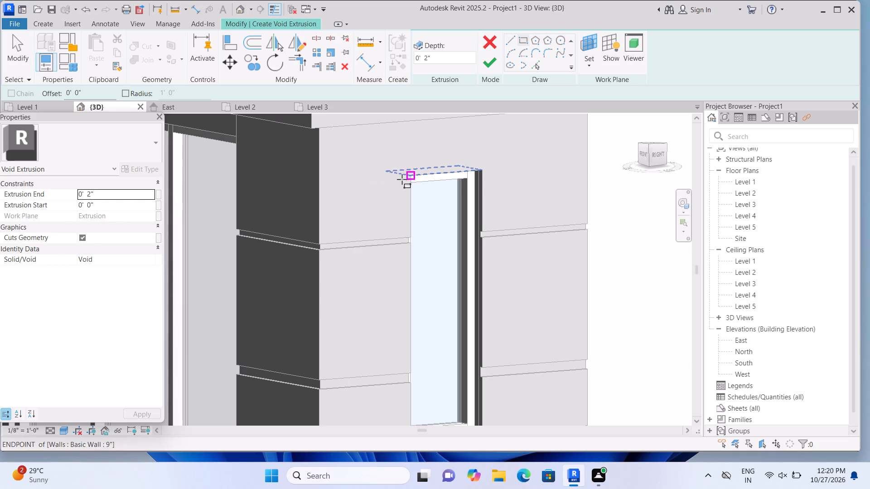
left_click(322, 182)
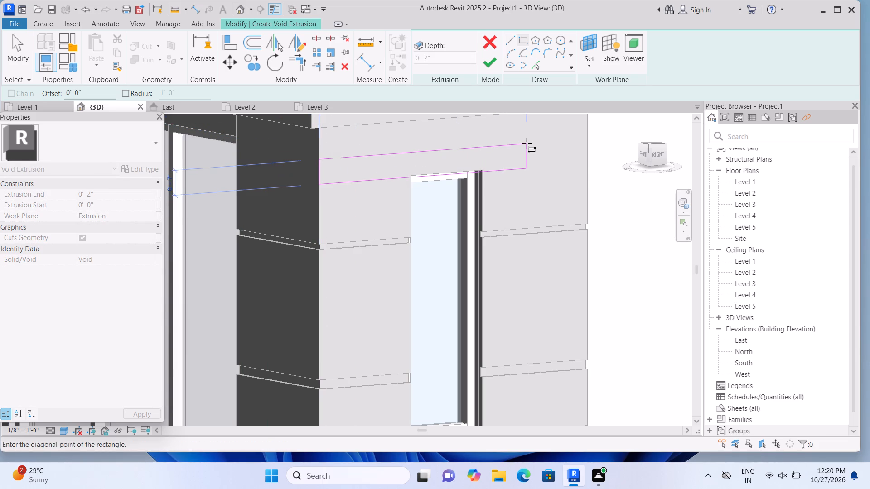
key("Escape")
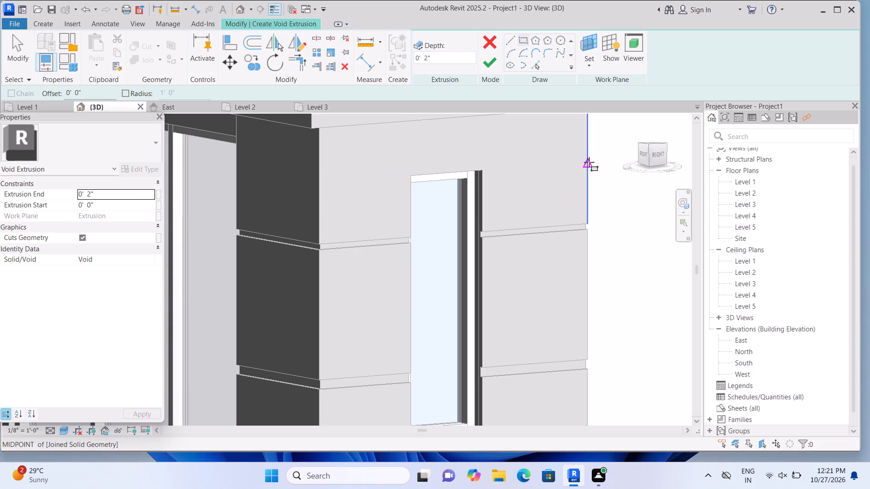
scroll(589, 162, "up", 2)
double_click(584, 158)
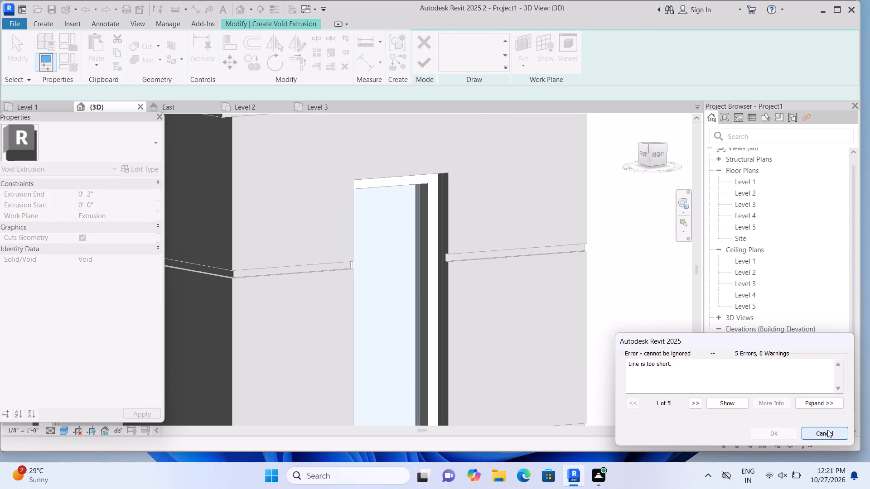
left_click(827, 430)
Sketch a rectangle about 7'-5 1/2" by 1 37/64" along the window's head, from the wall's outer edge to the dark wall's corner, and finish it.
left_click(455, 43)
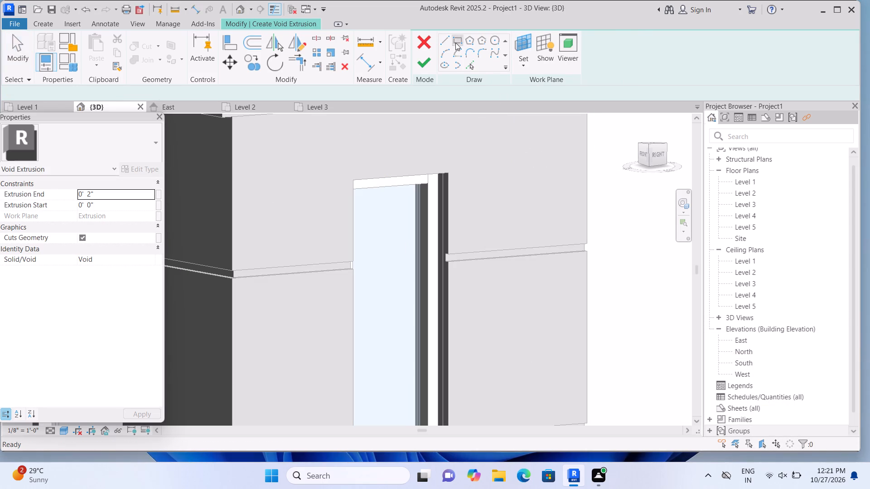
left_click(589, 158)
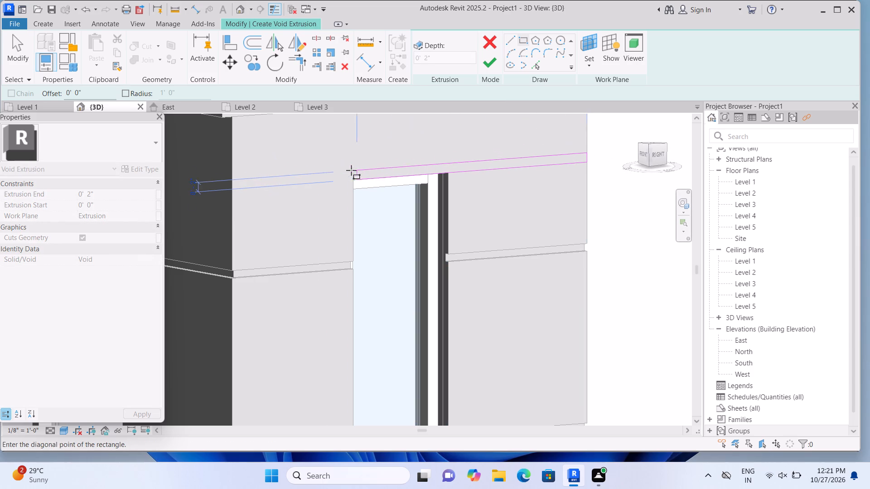
left_click(229, 182)
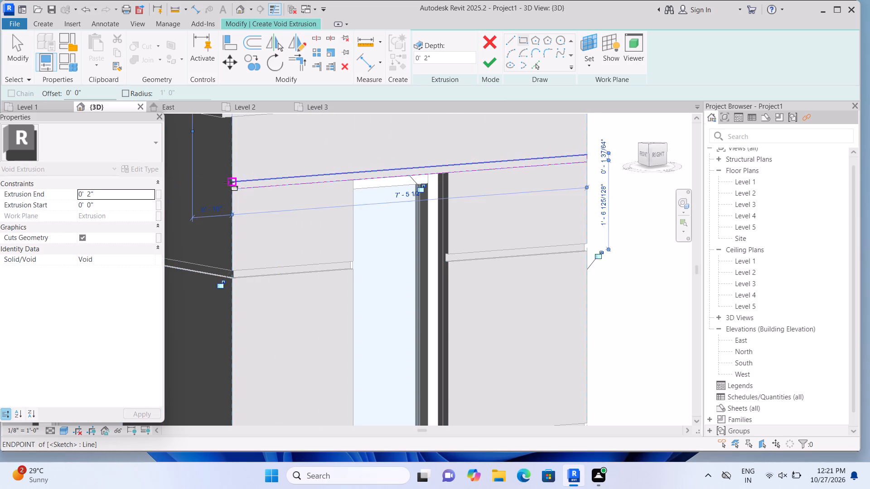
scroll(229, 182, "down", 6)
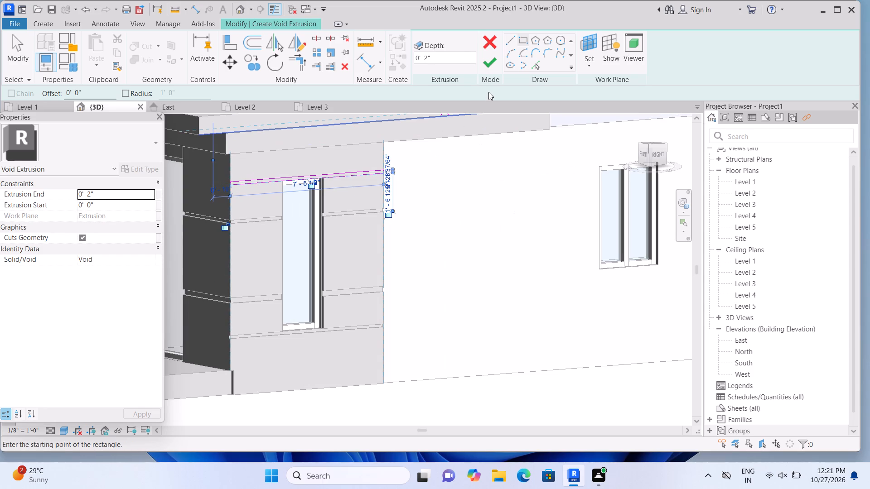
left_click(491, 64)
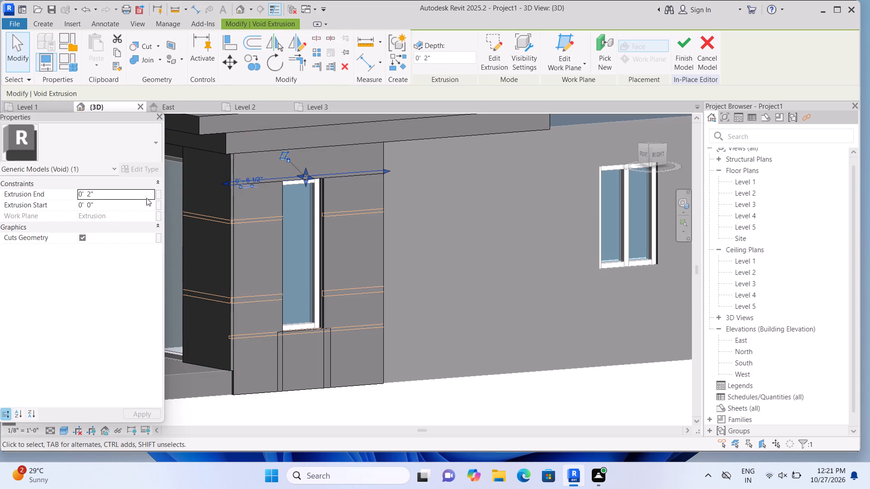
Set the Extrusion End of the window-head void to 1" and deselect it.
left_click(141, 192)
key("BackSpace")
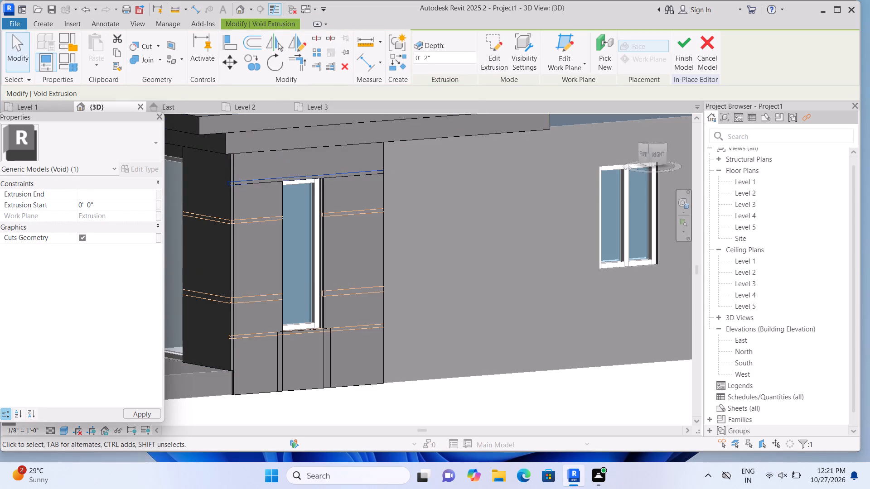
type("1\"")
key("Return")
left_click(527, 414)
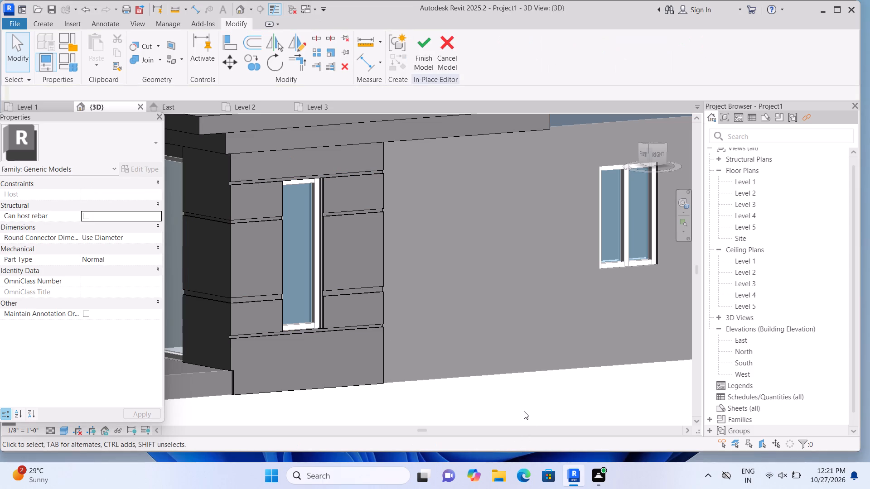
Start another void extrusion with the side wall's outer face around the narrow window as its work plane.
scroll(524, 411, "down", 1)
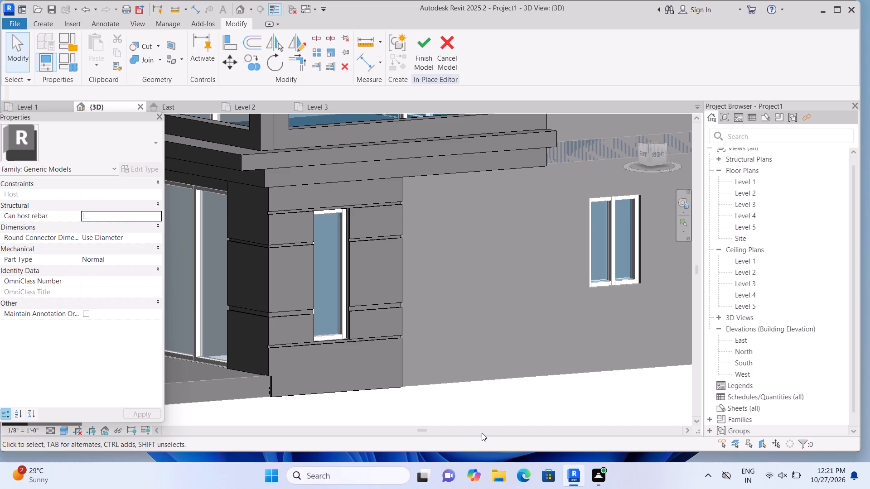
scroll(482, 433, "down", 1)
middle_click_drag(446, 408, 442, 345)
scroll(335, 316, "up", 1)
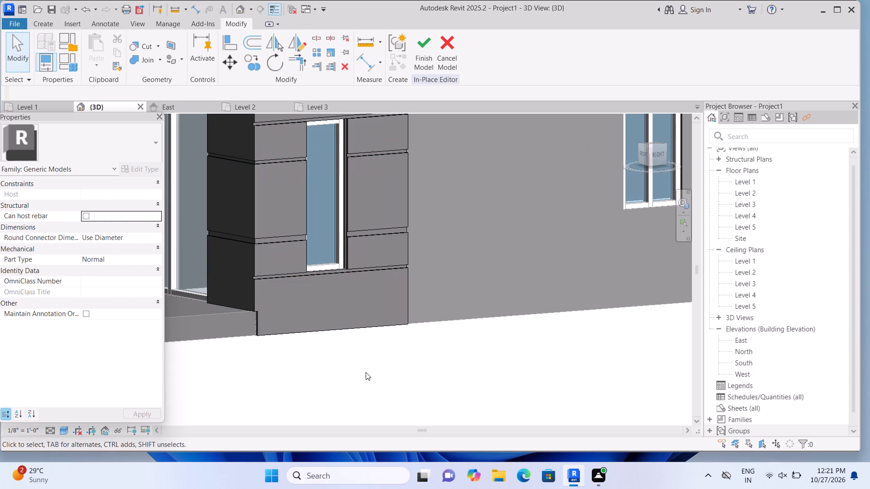
scroll(370, 385, "down", 1)
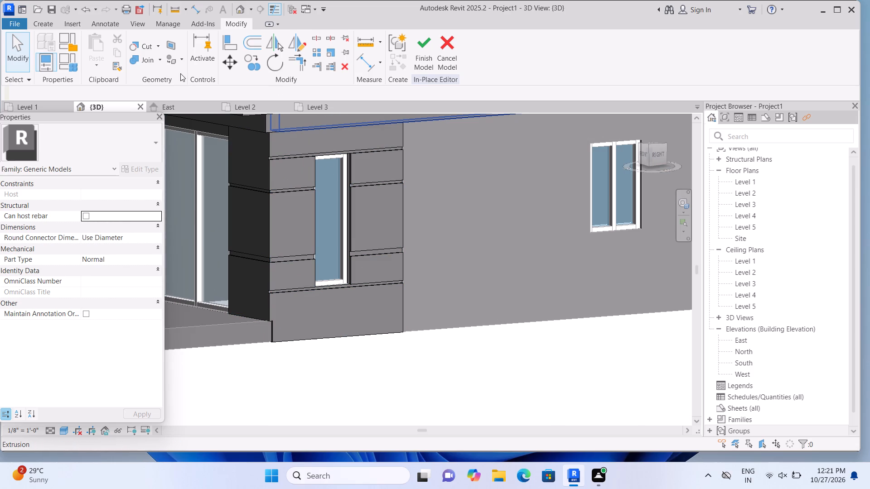
double_click(43, 23)
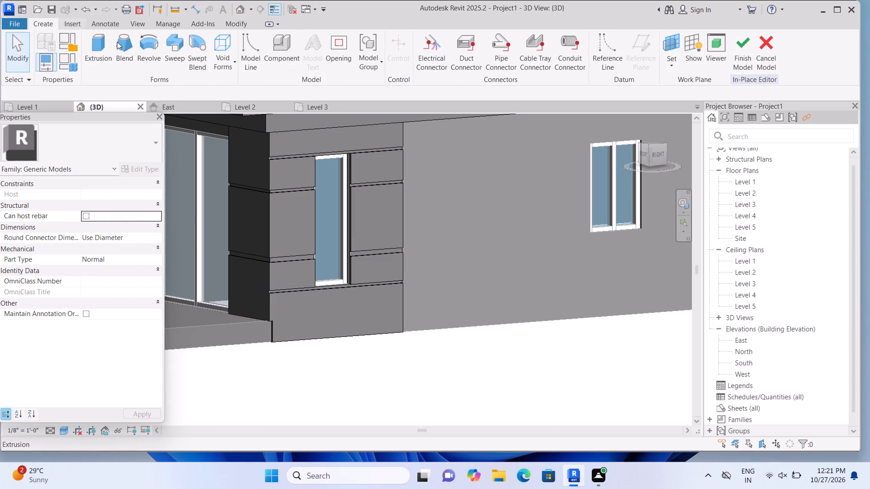
left_click(228, 56)
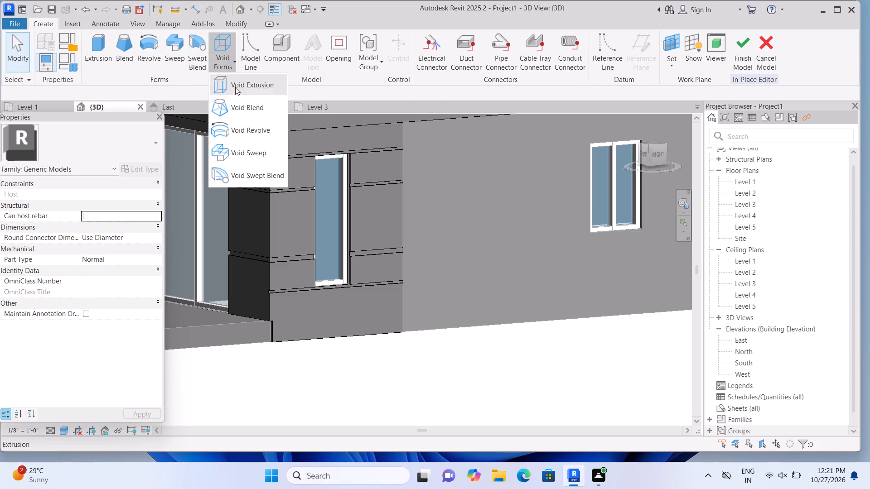
left_click(246, 84)
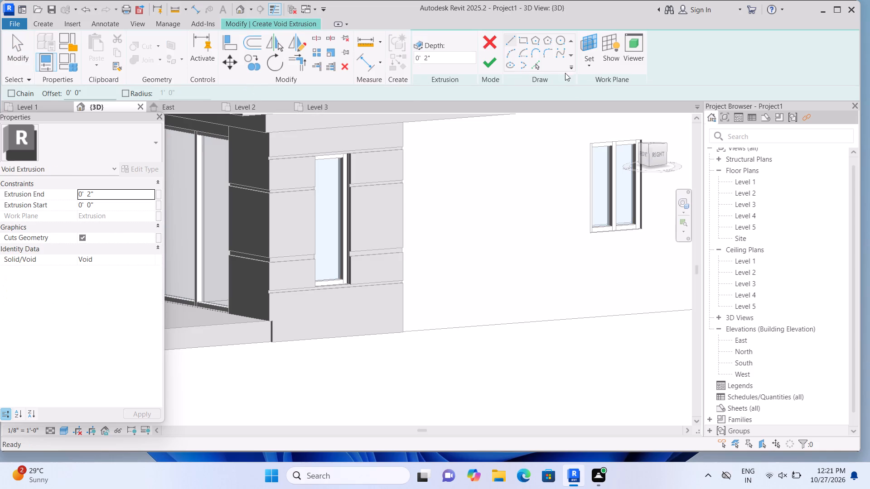
left_click(593, 65)
left_click(599, 103)
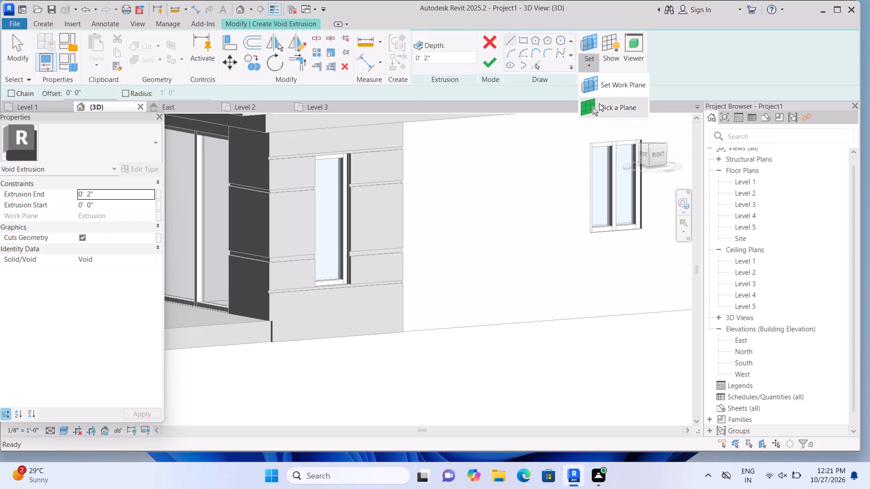
left_click_drag(392, 211, 397, 216)
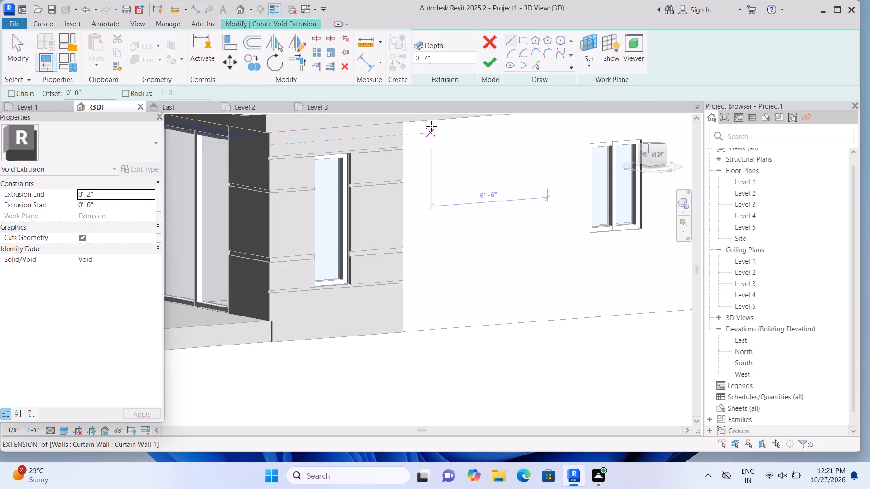
Sketch two narrow vertical rectangles about 2'-3 27/32" high below the window's side edges, from the lowest groove to the wall's base.
left_click(520, 41)
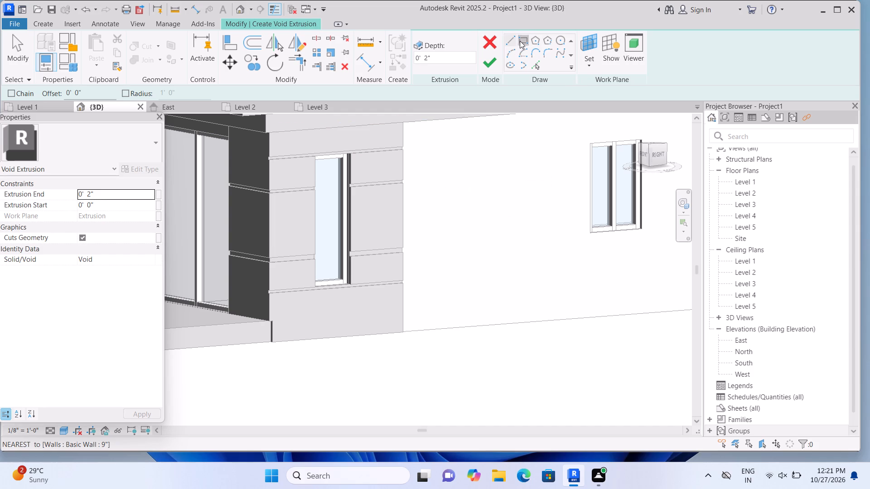
scroll(295, 309, "up", 1)
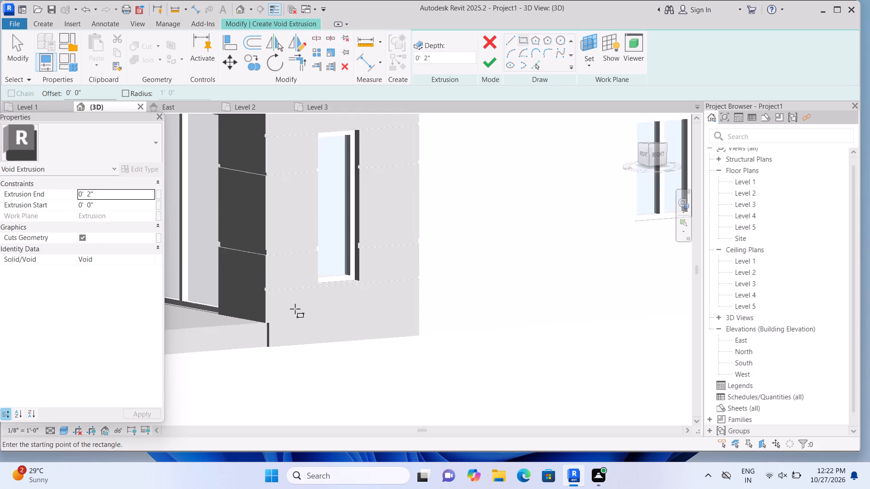
scroll(300, 306, "up", 4)
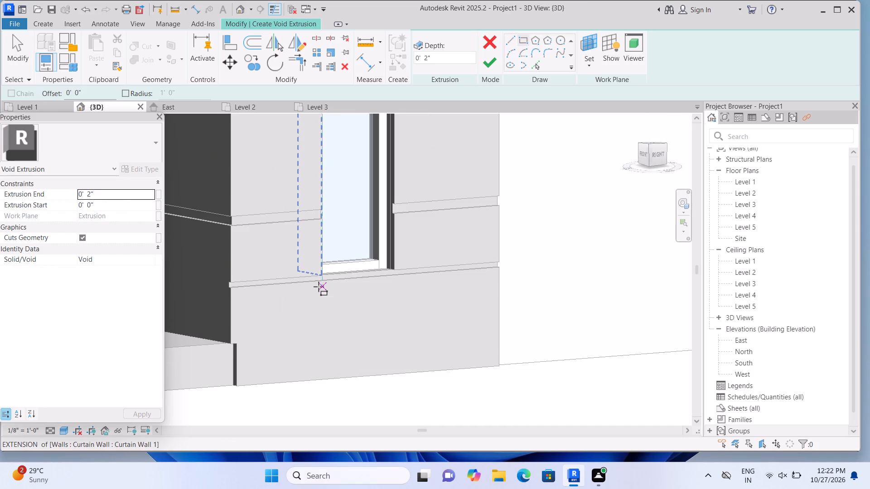
left_click(318, 284)
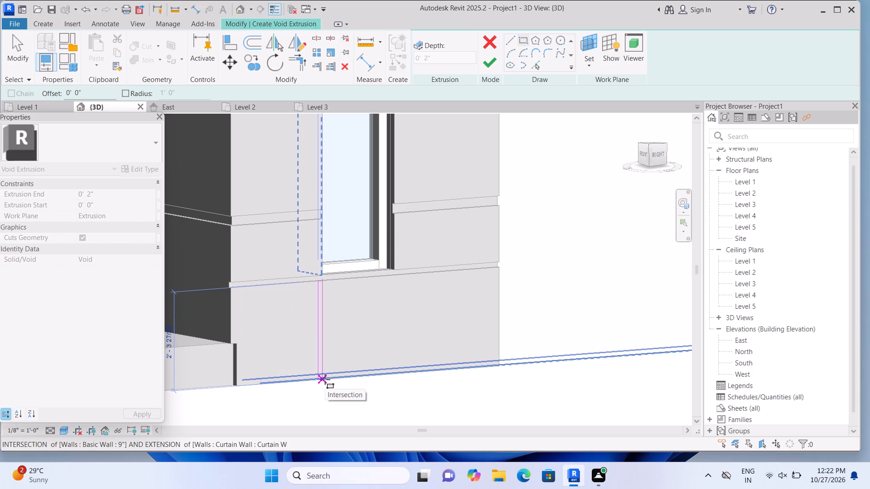
left_click(325, 379)
key("Escape")
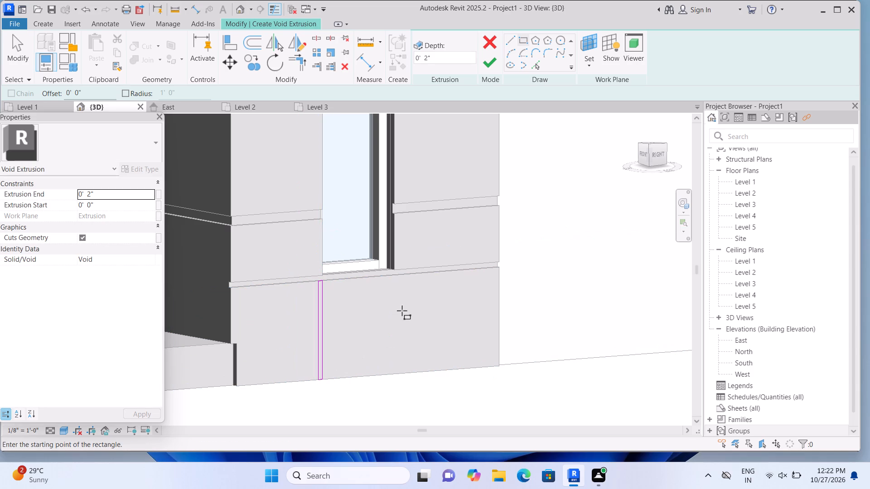
left_click(392, 276)
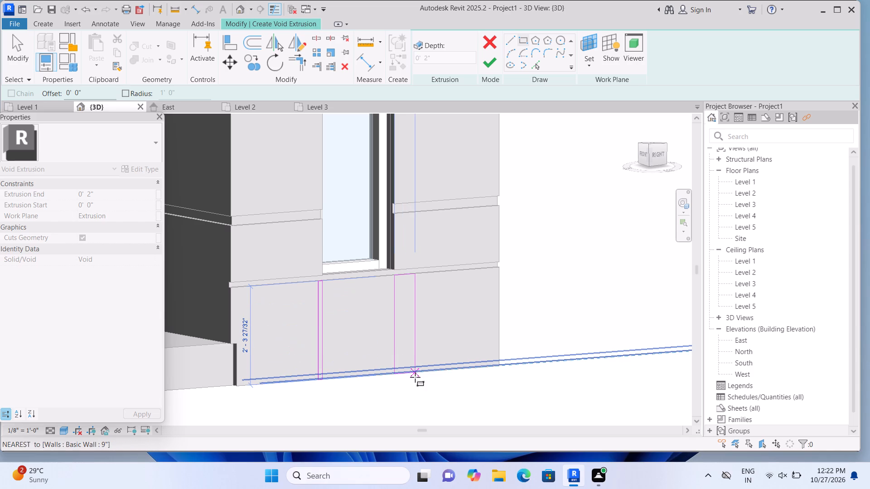
left_click(400, 378)
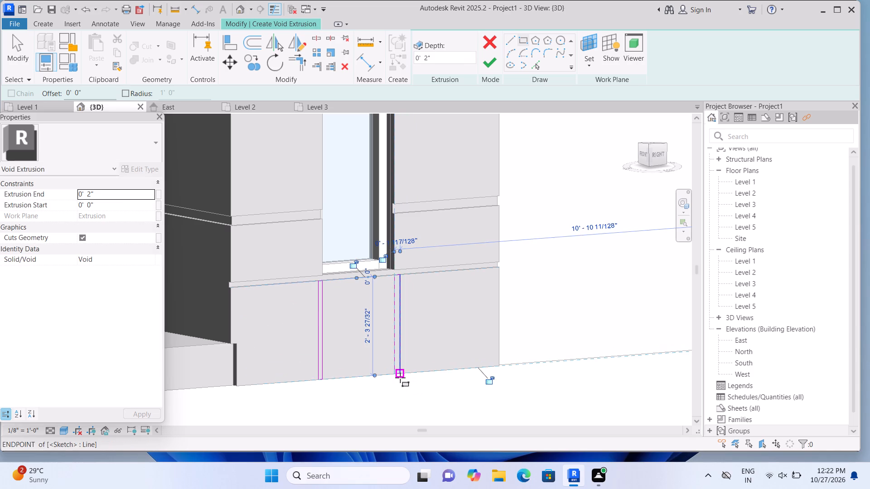
key("Escape")
Sketch two narrow vertical rectangles above the window's side edges, from the slab's underside to the top groove.
scroll(560, 296, "down", 2)
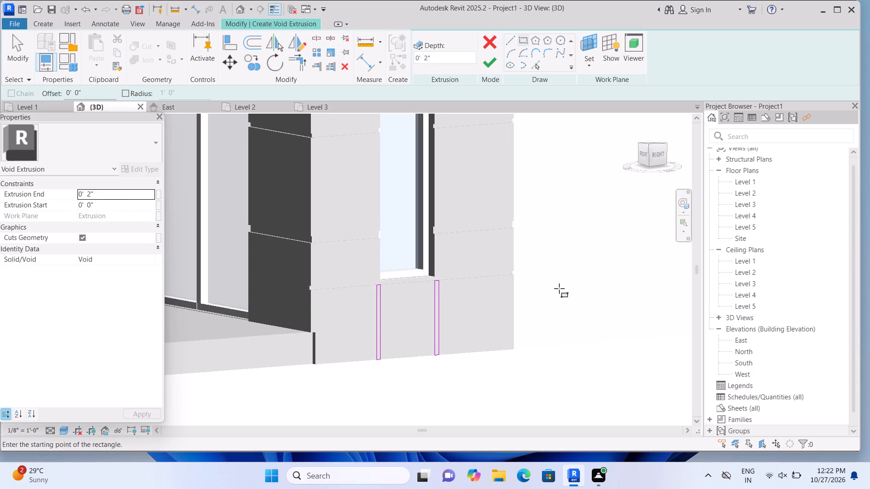
middle_click_drag(559, 254, 542, 377)
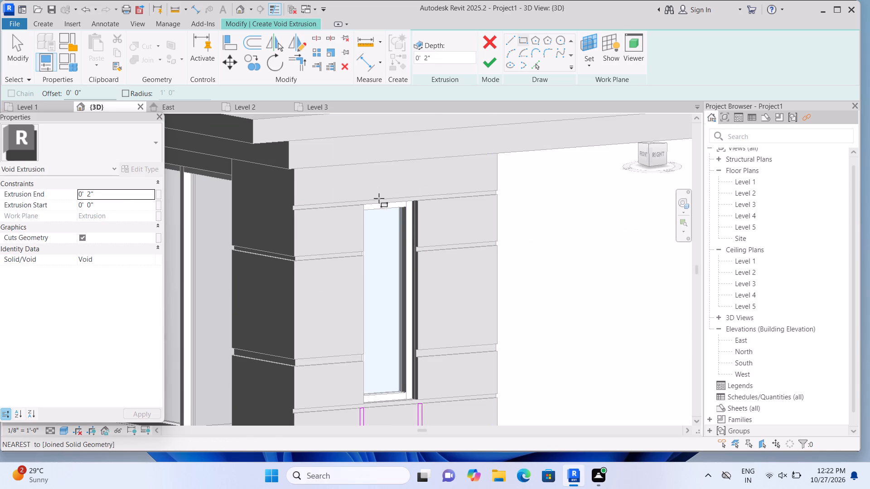
scroll(638, 417, "up", 1)
scroll(602, 382, "down", 2)
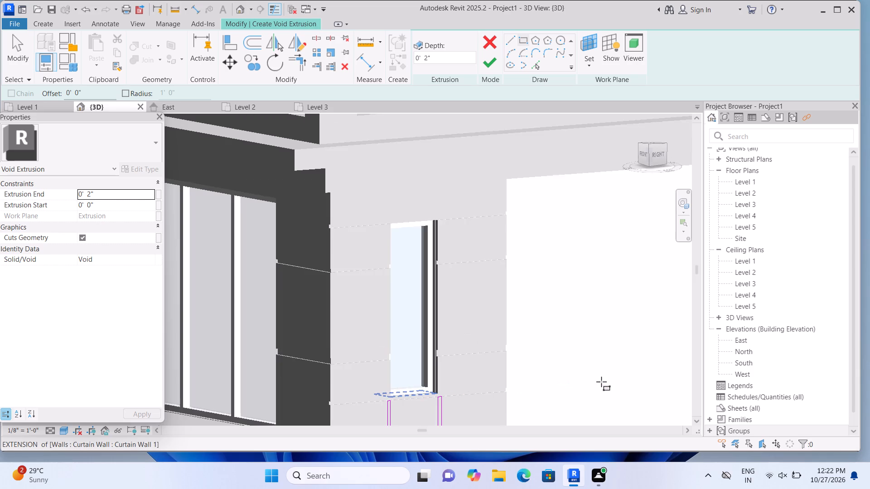
middle_click_drag(602, 384, 596, 344, "shift")
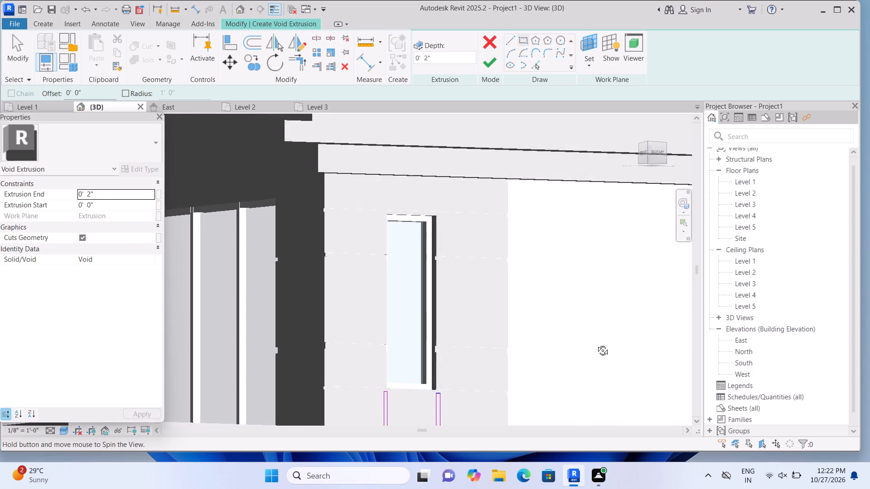
middle_click_drag(596, 344, 595, 333, "shift")
middle_click(595, 333)
scroll(435, 185, "up", 1)
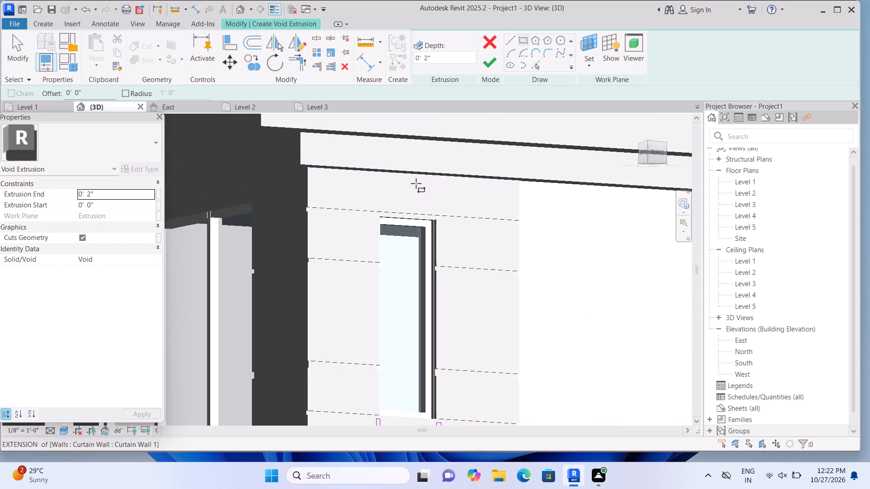
scroll(401, 182, "up", 4)
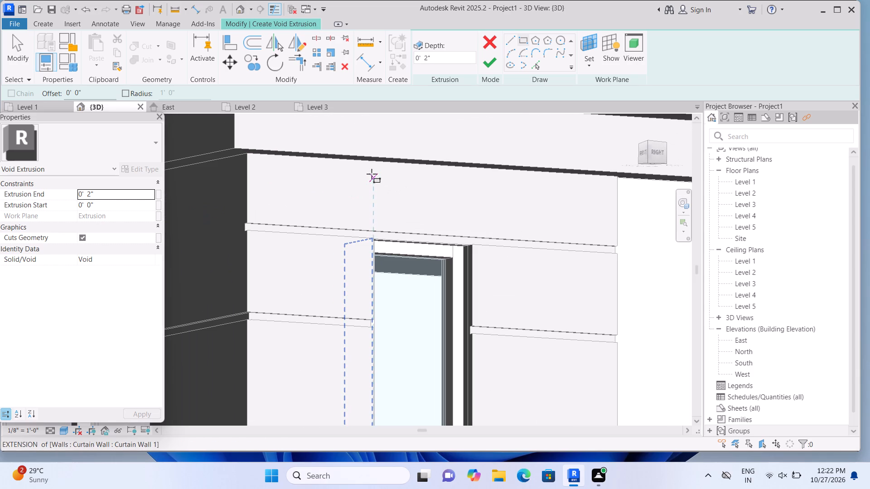
left_click(372, 160)
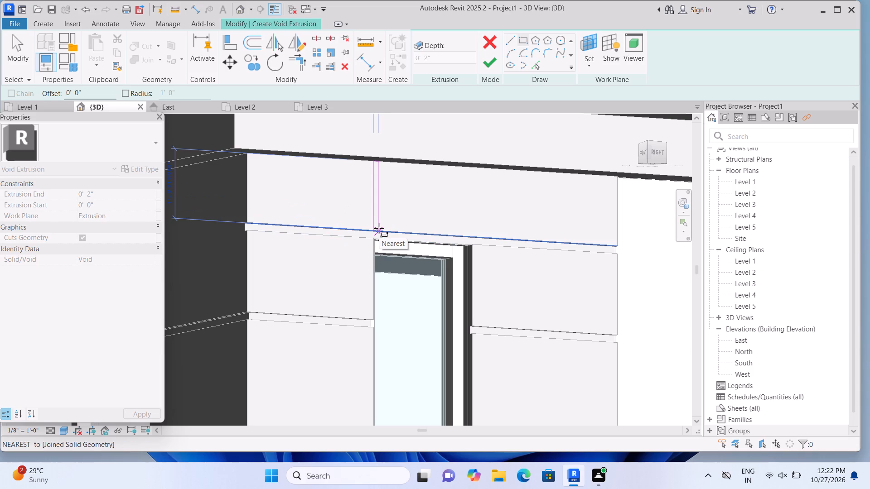
left_click(379, 228)
key("Escape")
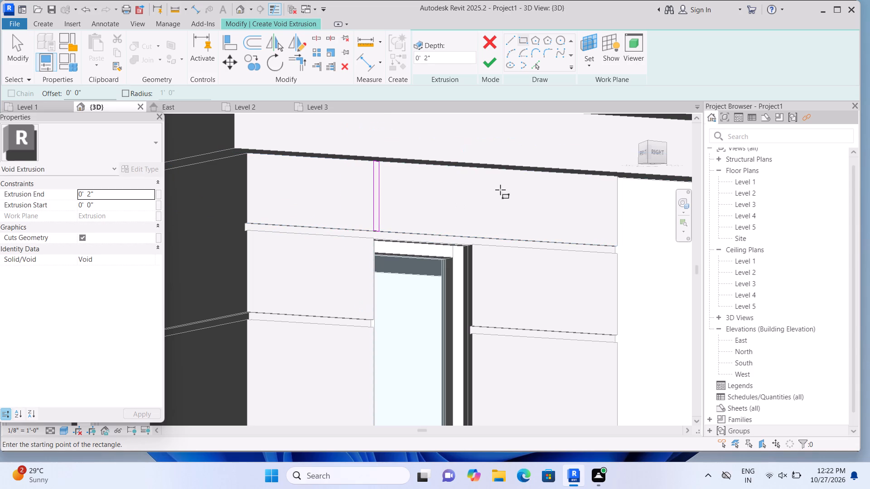
left_click(474, 171)
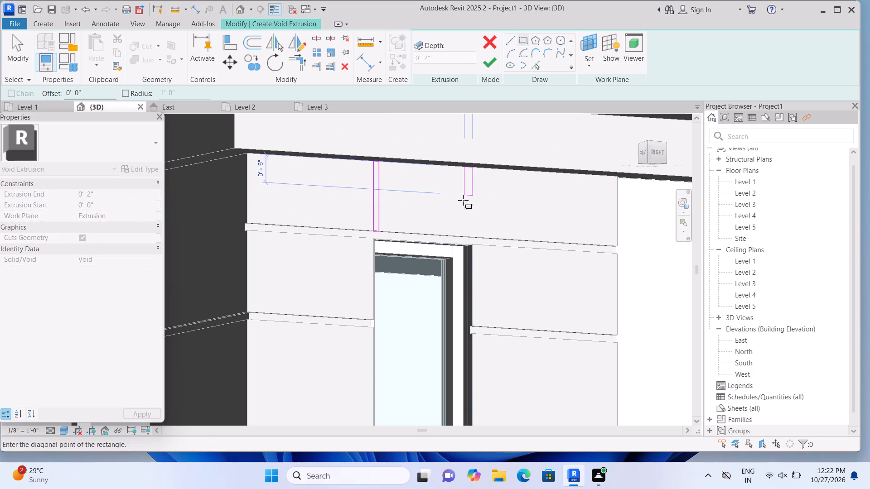
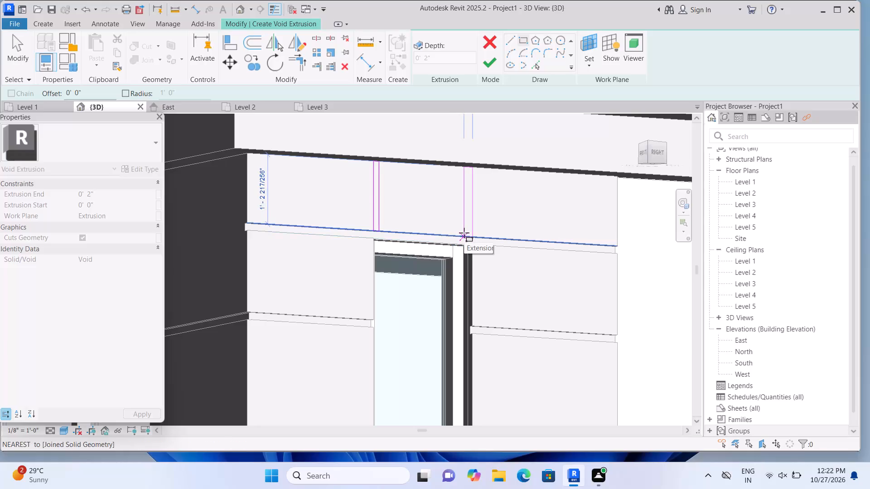
Complete the second vertical rectangle above the window at the top groove and finish the void extrusion sketch.
left_click(466, 232)
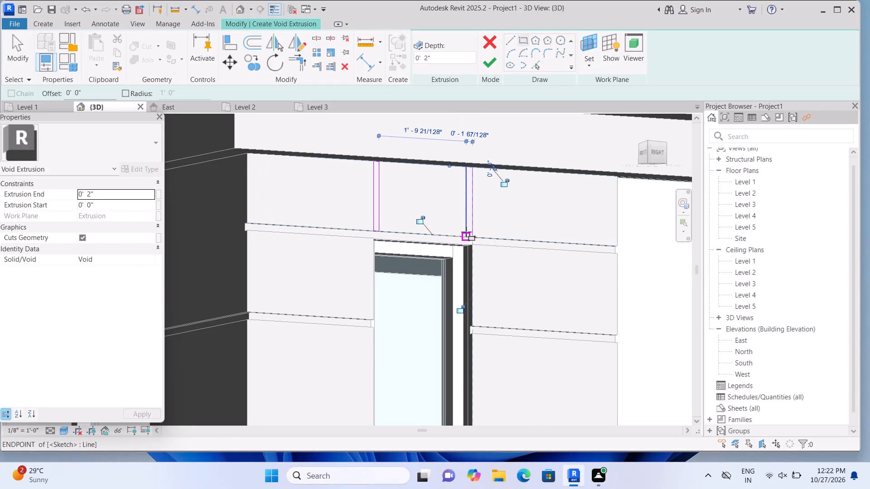
key("Escape")
left_click(493, 68)
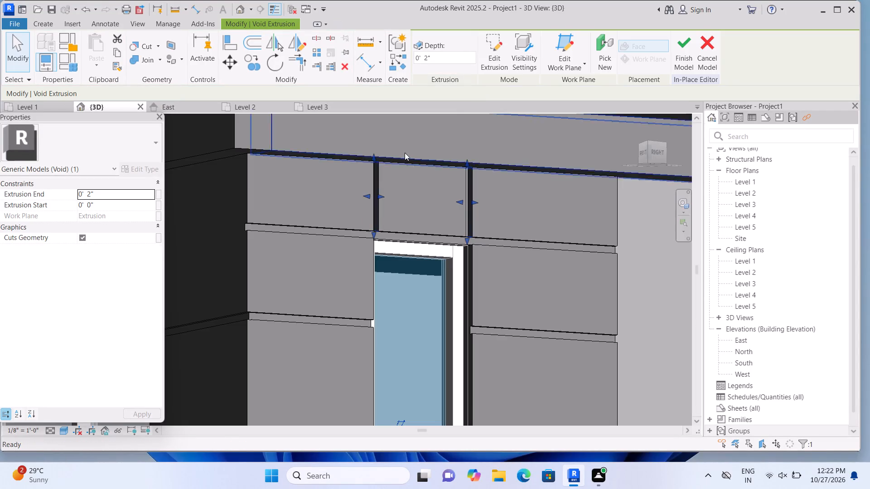
Set the Extrusion End of the vertical groove void to 1" and deselect it.
left_click(132, 191)
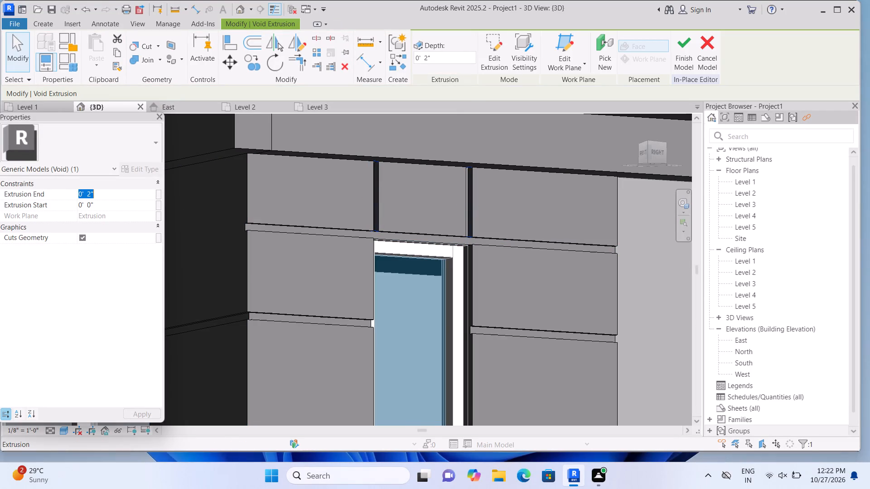
key("BackSpace")
type("1\"")
key("Return")
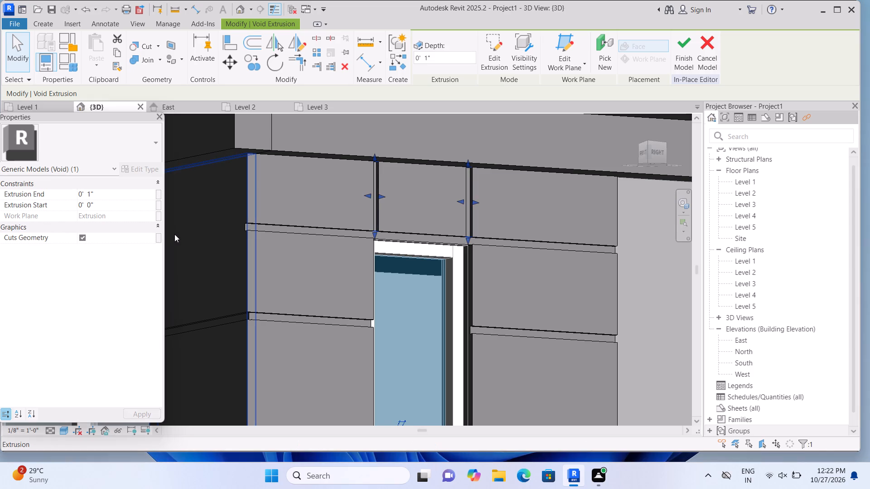
scroll(179, 232, "down", 3)
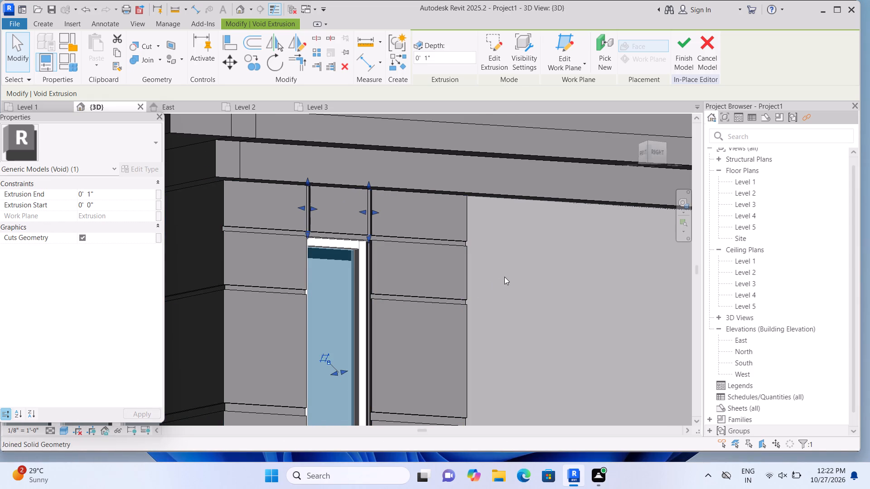
left_click(504, 277)
Examine the vertical grooves below and above the narrow side window, checking the selected void's extents.
scroll(504, 277, "down", 3)
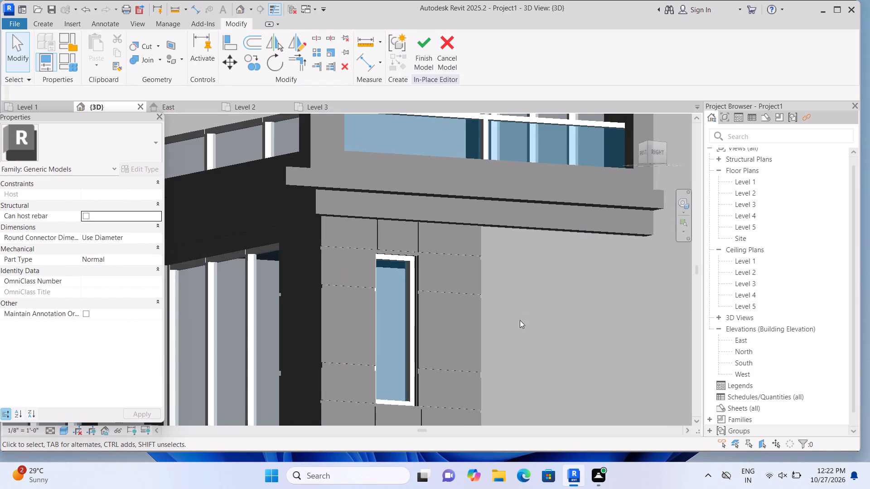
middle_click_drag(529, 348, 483, 216)
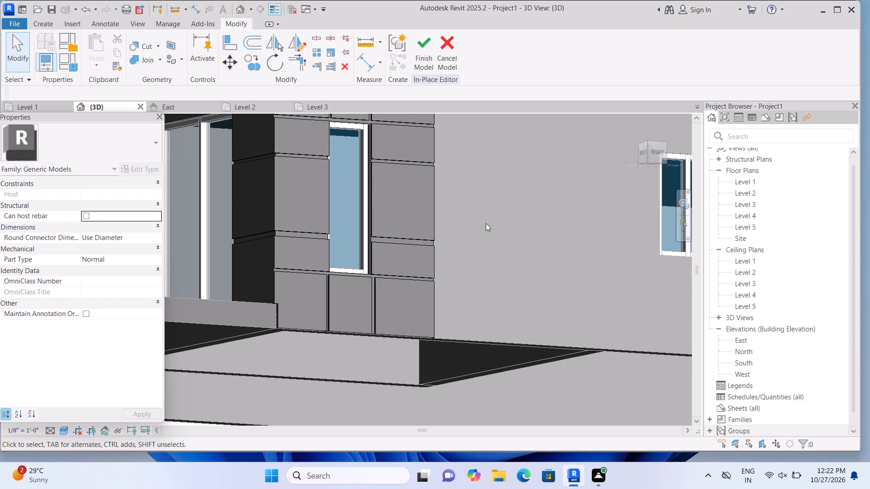
left_click(372, 310)
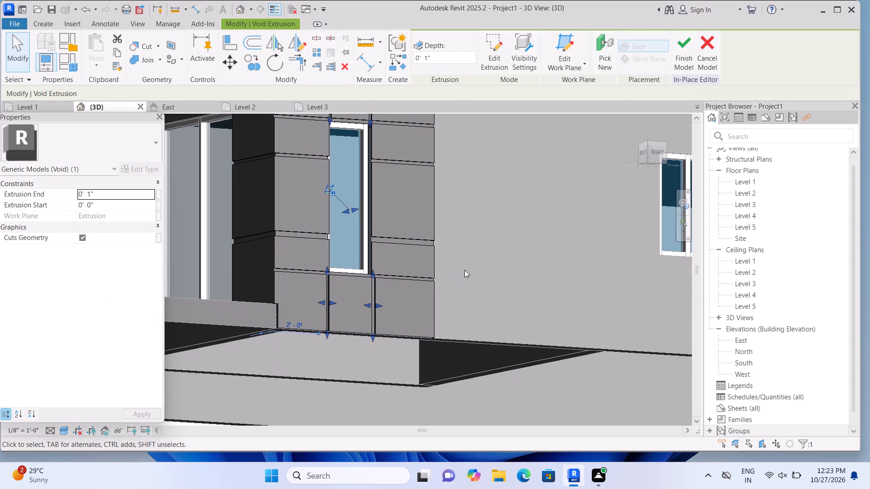
left_click(469, 269)
scroll(469, 269, "down", 1)
middle_click_drag(505, 250, 507, 288)
middle_click_drag(507, 307, 509, 355)
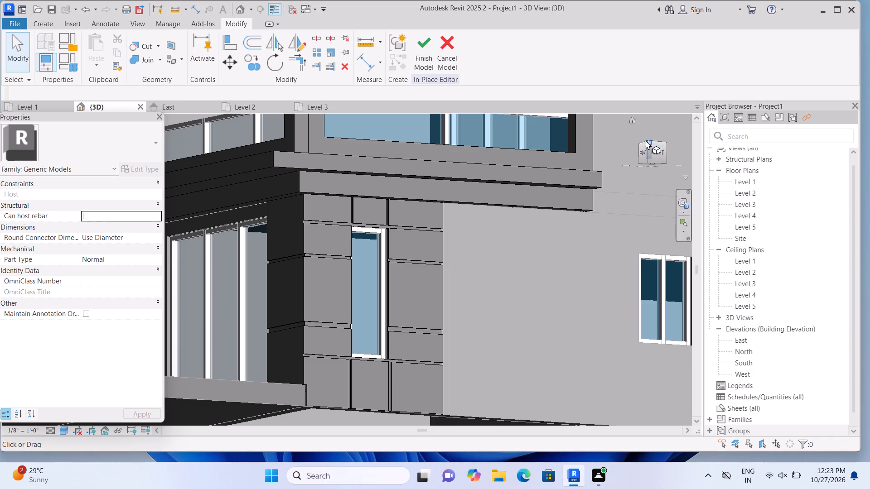
Examine the whole building from the home view, focusing on the grooved side wall and front corner.
left_click(633, 118)
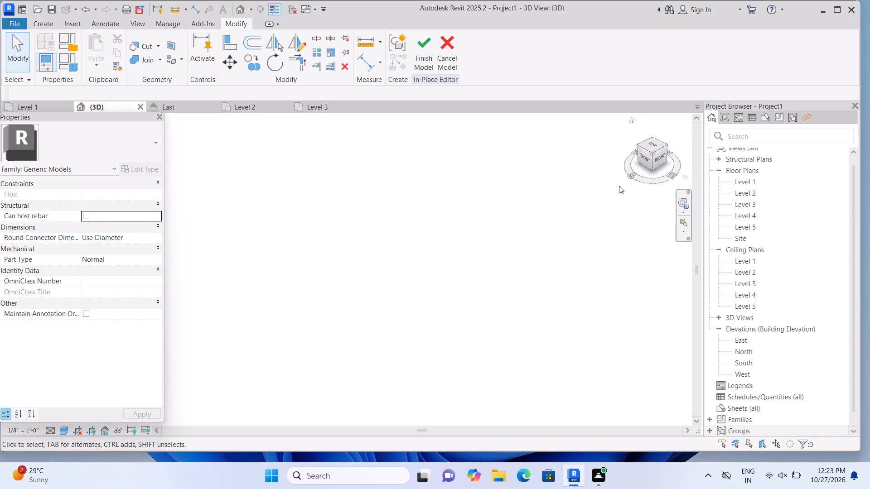
scroll(285, 324, "up", 8)
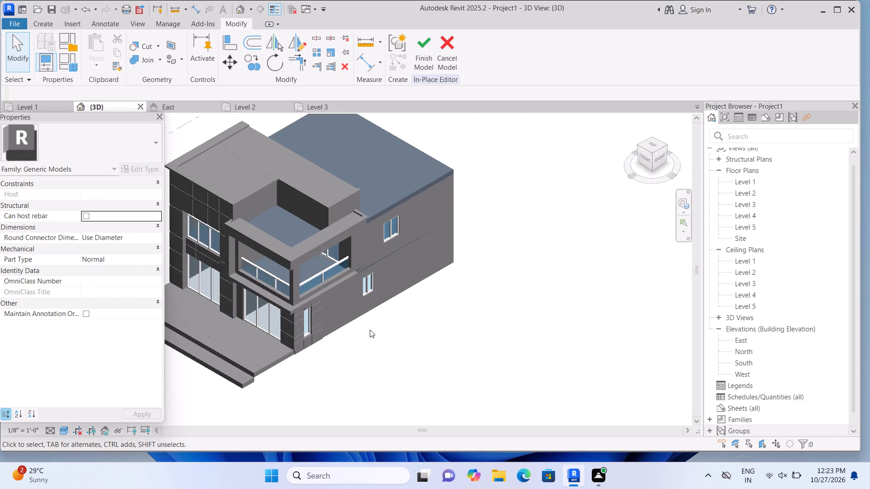
middle_click_drag(462, 358, 521, 352)
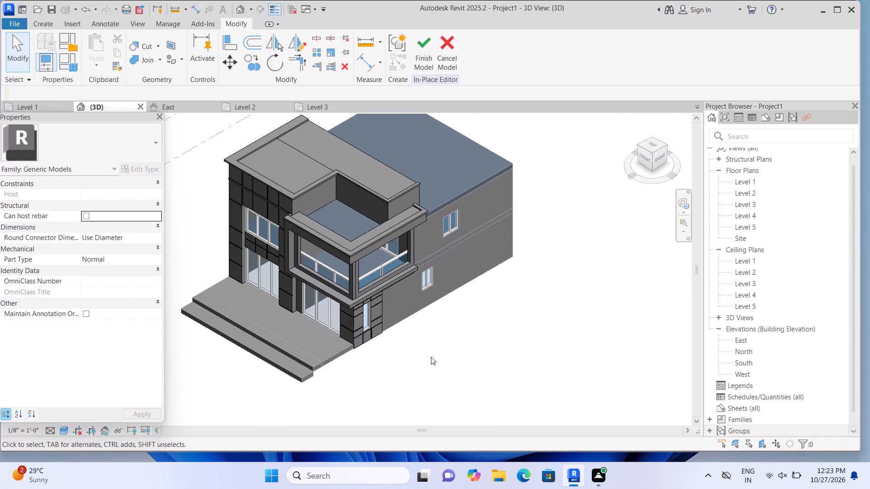
scroll(384, 356, "up", 4)
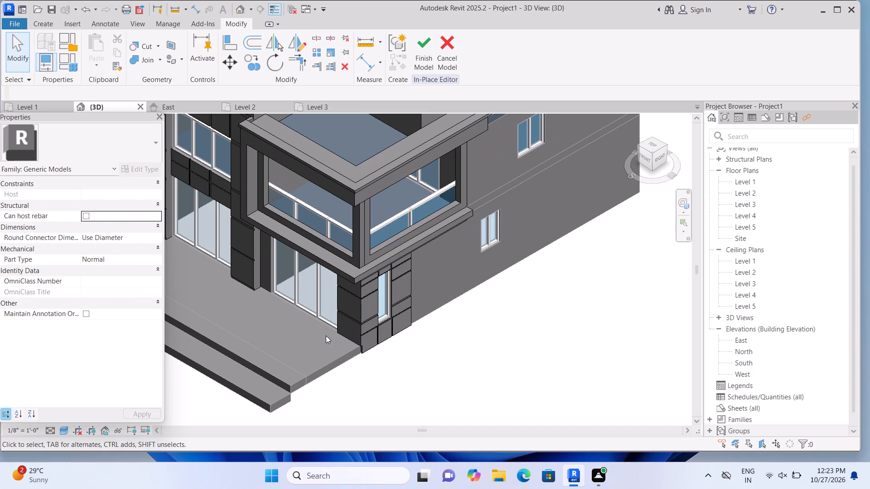
scroll(474, 350, "down", 1)
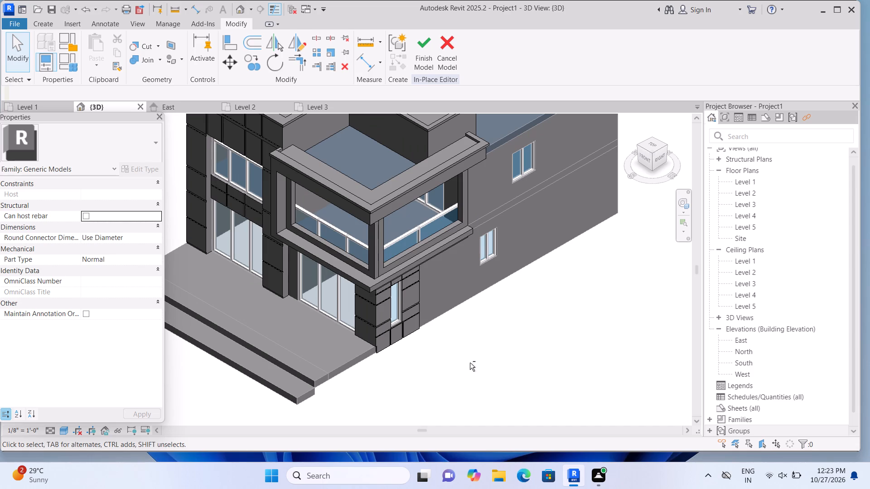
middle_click_drag(472, 366, 472, 317, "shift")
middle_click(472, 317, "shift")
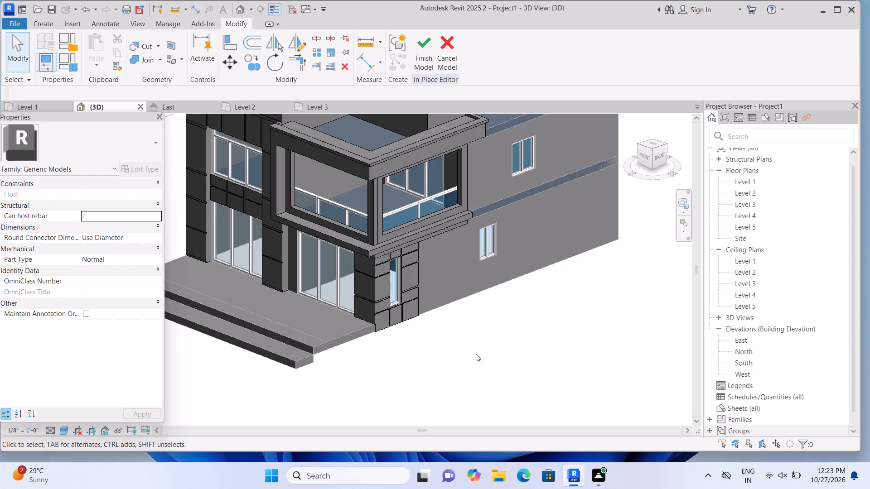
scroll(476, 354, "down", 2)
middle_click_drag(482, 359, 497, 384)
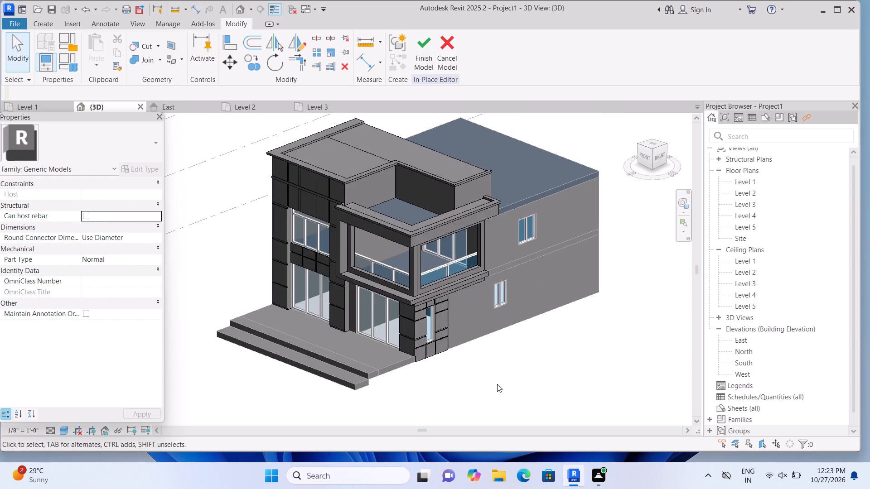
middle_click_drag(497, 384, 493, 355, "shift")
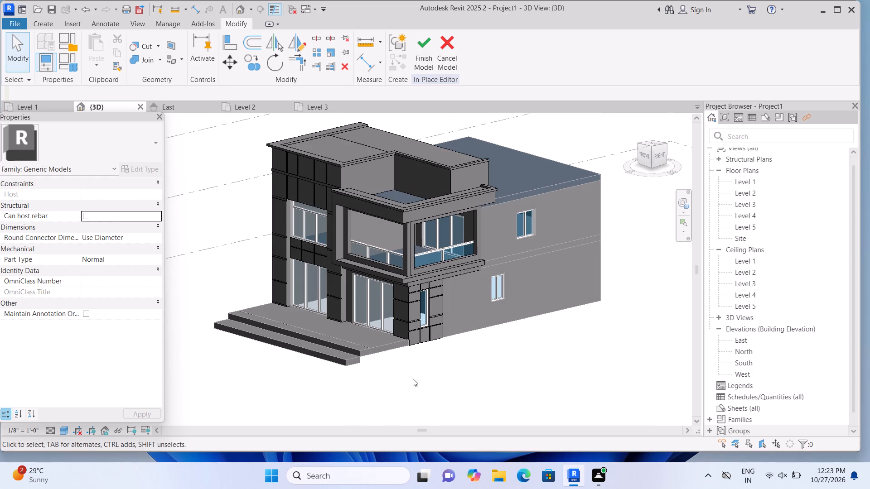
scroll(413, 379, "up", 1)
middle_click_drag(425, 385, 514, 409)
scroll(369, 318, "up", 2)
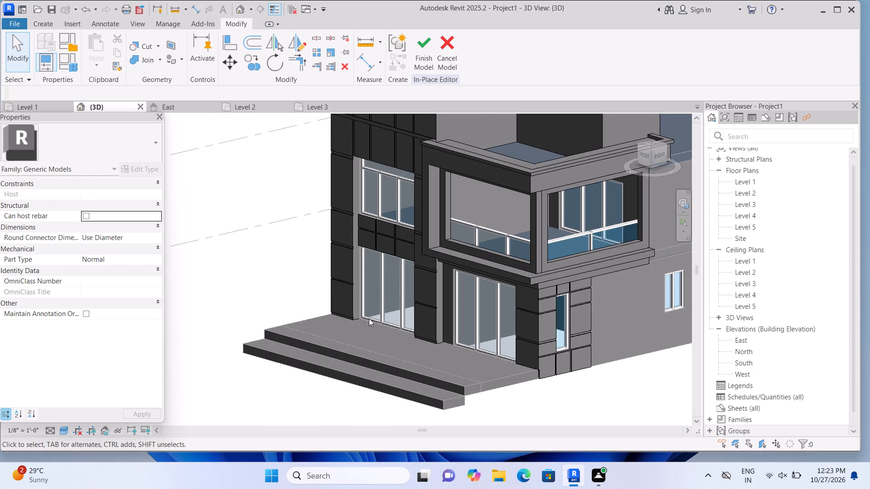
scroll(369, 318, "up", 2)
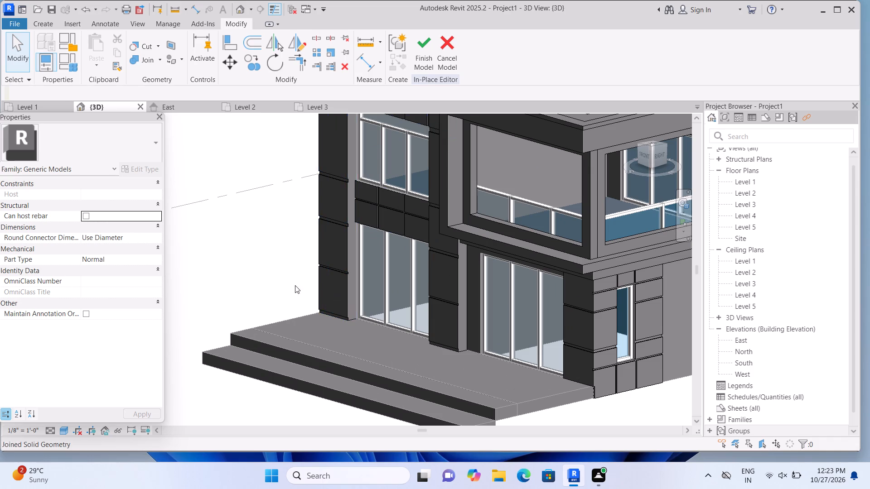
Examine the groove pattern on the front facade around the windows and glazed doors, down to the steps.
middle_click_drag(295, 290, 372, 329, "shift")
middle_click_drag(374, 296, 238, 258)
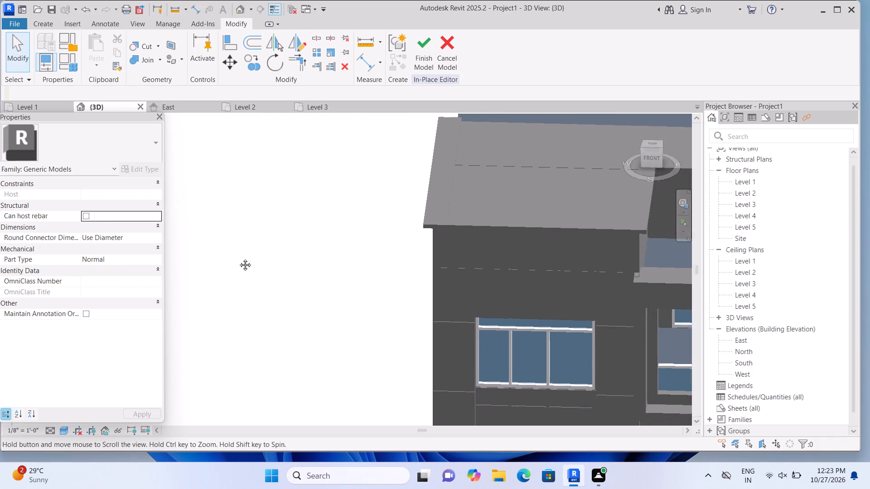
middle_click_drag(238, 258, 217, 211)
middle_click_drag(276, 343, 211, 264)
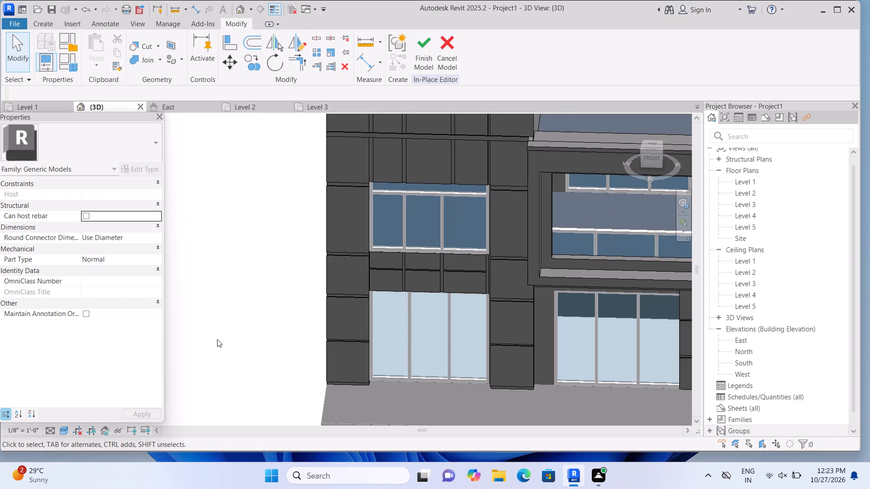
middle_click_drag(189, 342, 219, 362, "shift")
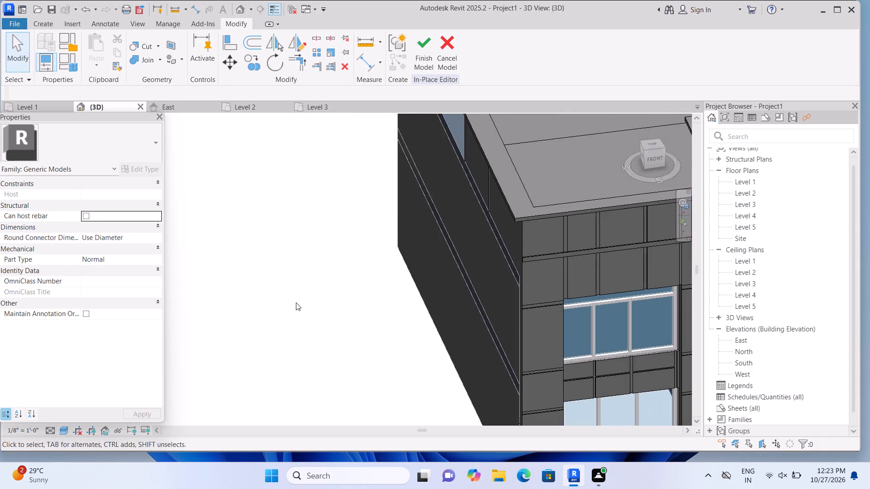
scroll(296, 302, "up", 1)
middle_click_drag(296, 302, 110, 237)
scroll(296, 352, "up", 1)
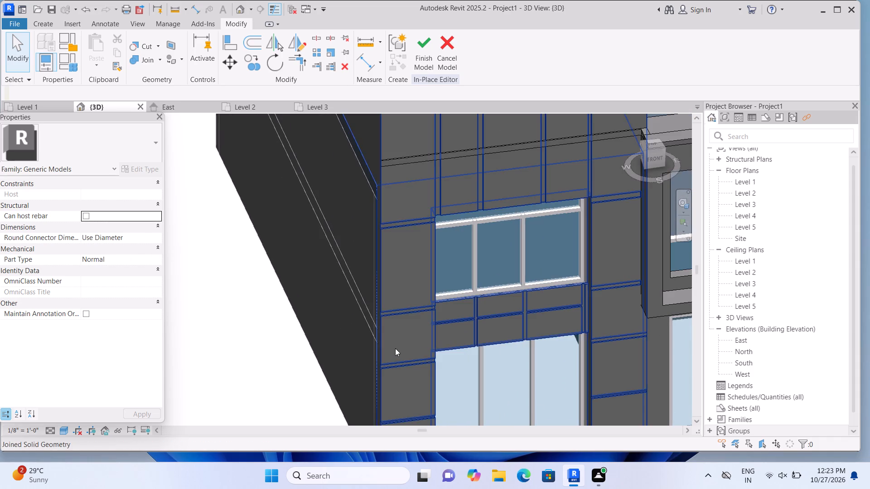
middle_click_drag(390, 347, 279, 327)
scroll(485, 202, "up", 1)
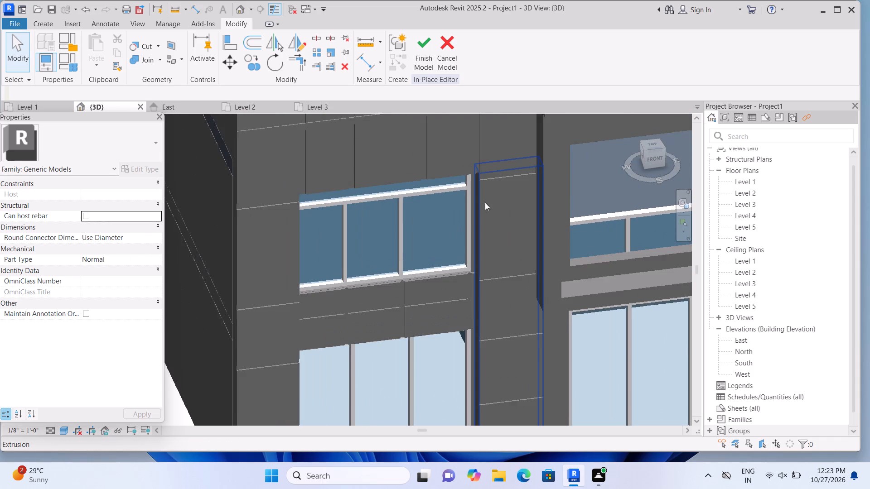
scroll(495, 229, "down", 1)
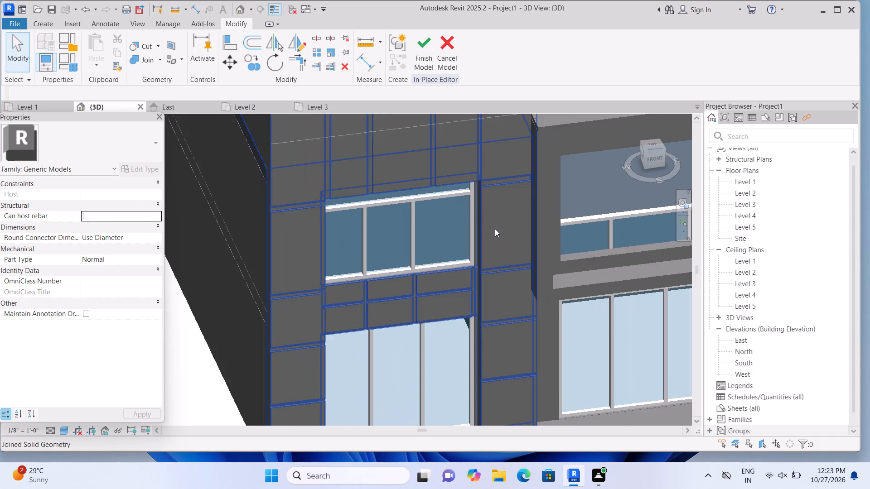
scroll(170, 347, "down", 2)
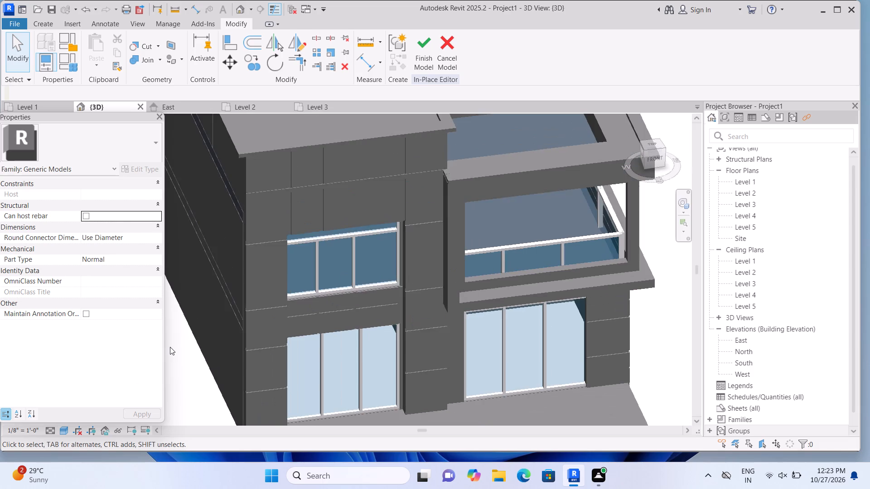
middle_click_drag(170, 347, 173, 247)
scroll(174, 307, "up", 1)
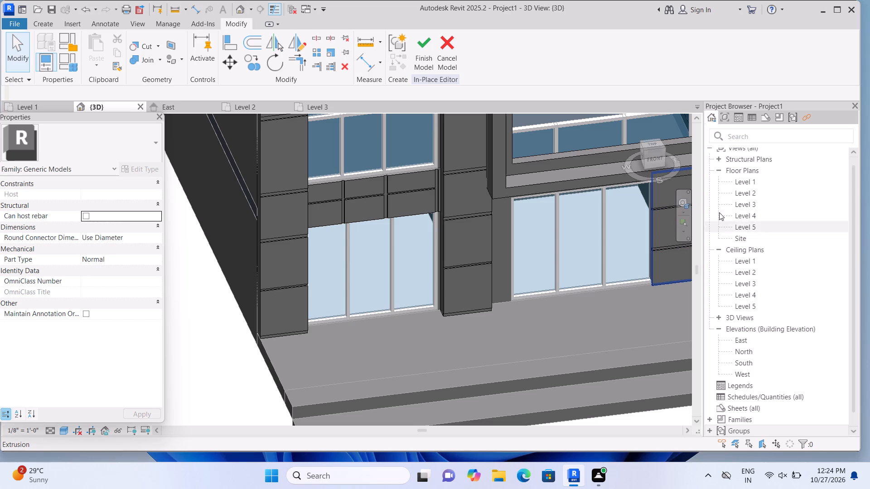
Compare the Level 2 and Level 3 floor plans, ending on the full building outline in Level 2.
double_click(746, 195)
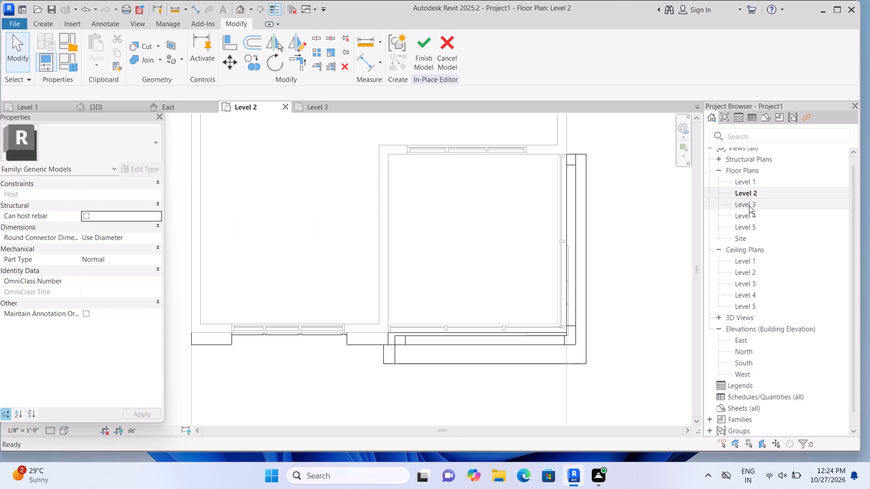
double_click(749, 206)
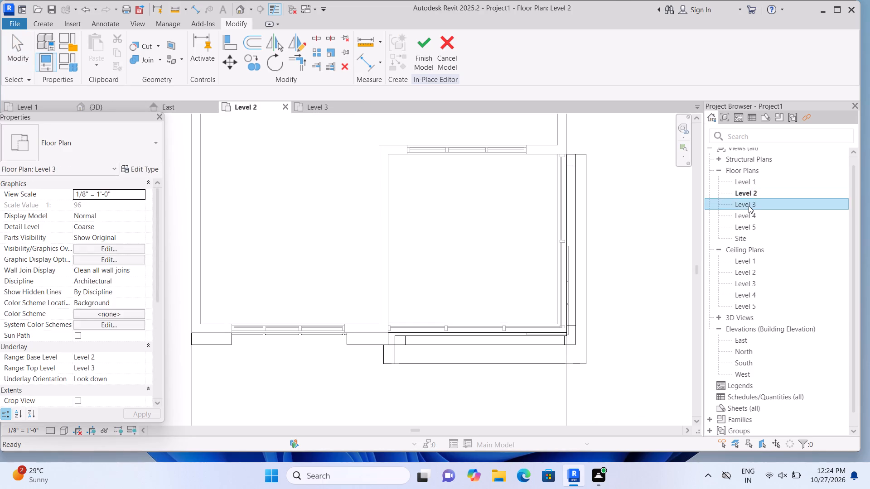
scroll(383, 361, "up", 2)
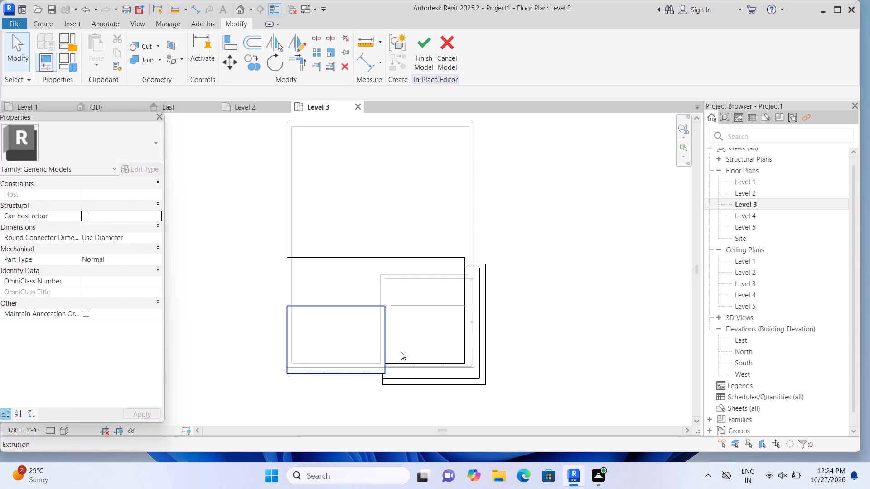
scroll(409, 348, "up", 2)
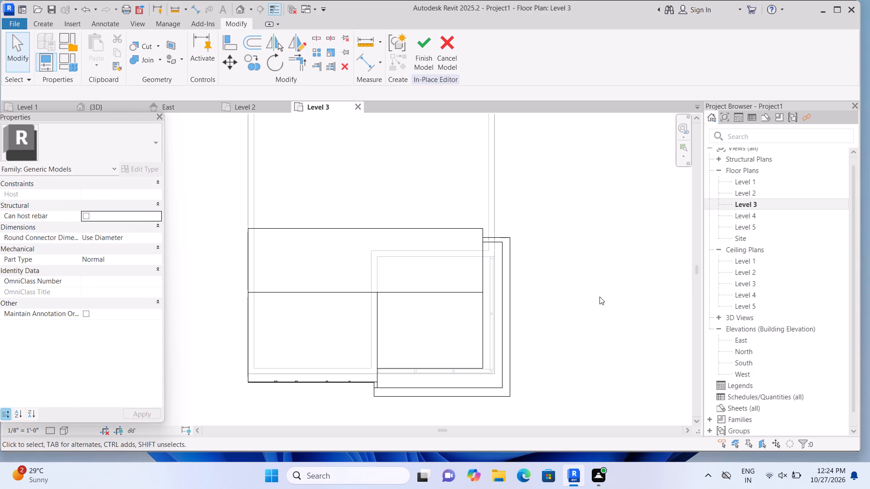
triple_click(749, 195)
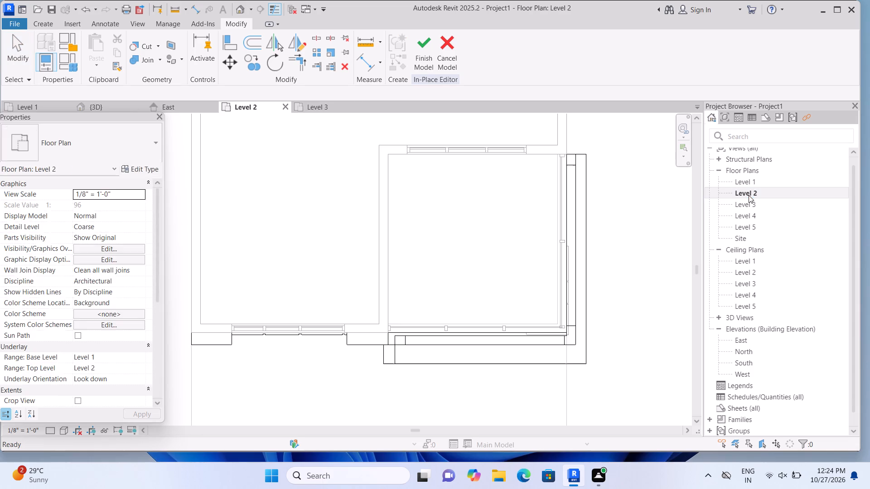
scroll(464, 297, "down", 5)
middle_click_drag(462, 297, 425, 329)
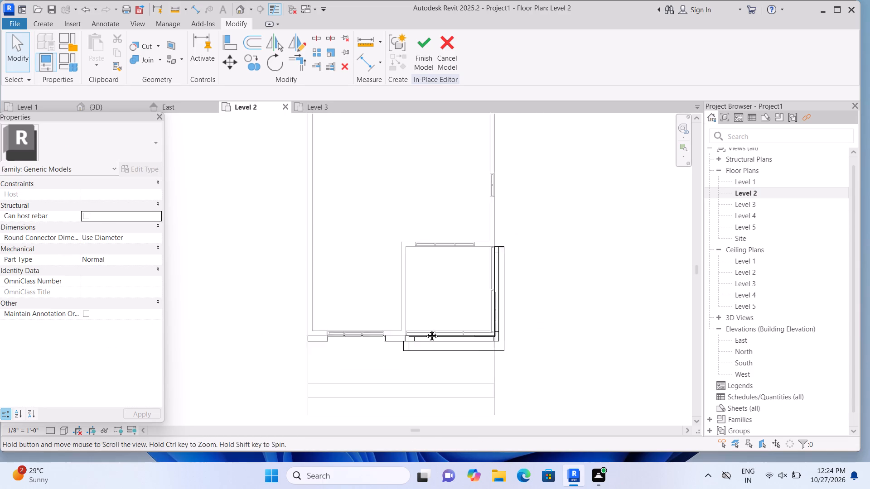
middle_click_drag(425, 329, 389, 358)
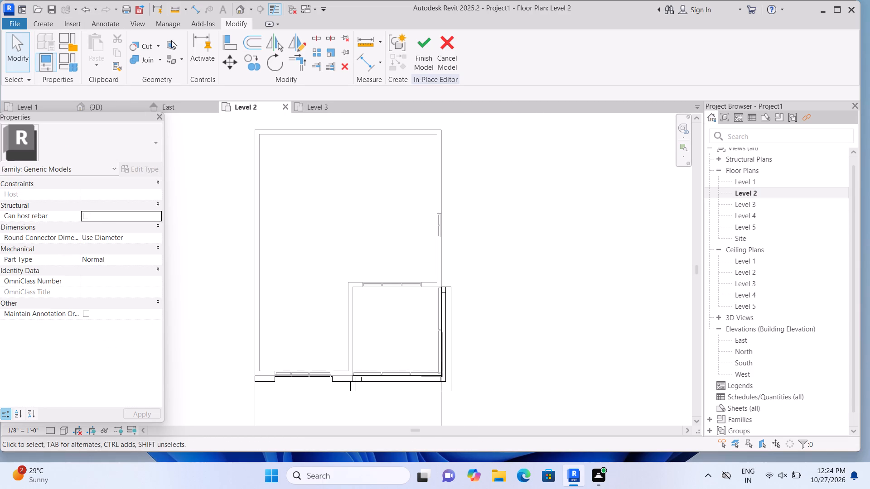
Finish the in-place facade model.
left_click(429, 62)
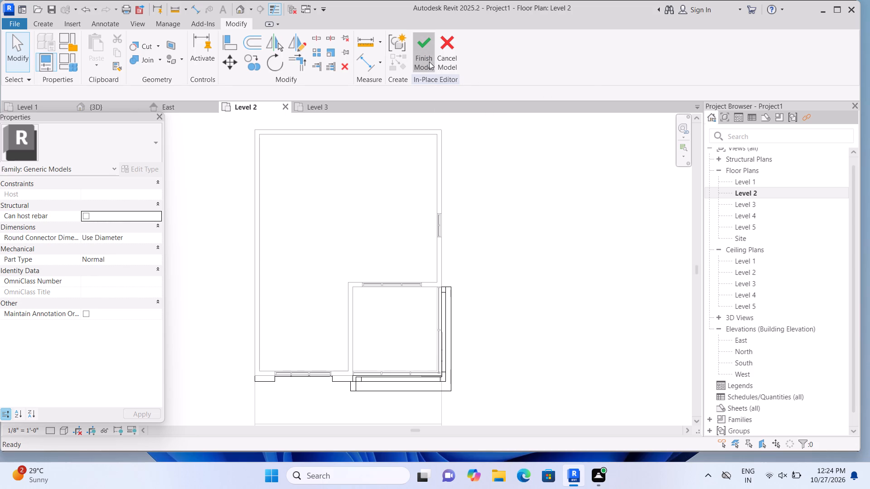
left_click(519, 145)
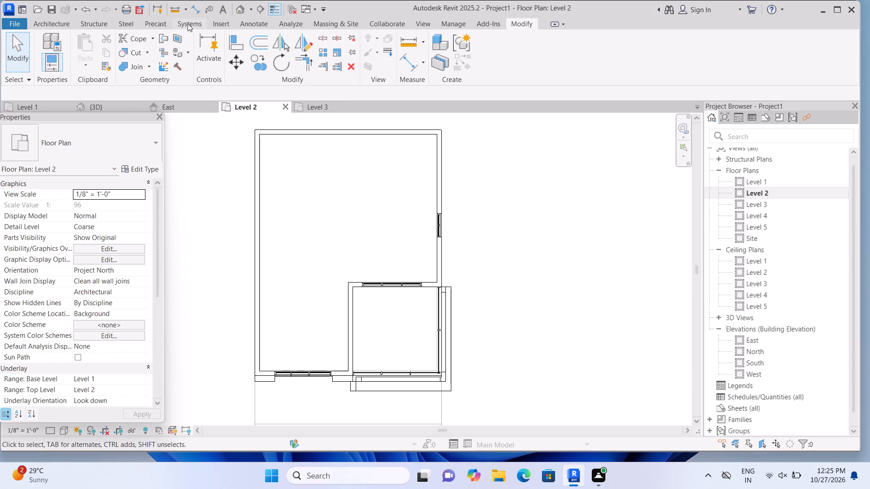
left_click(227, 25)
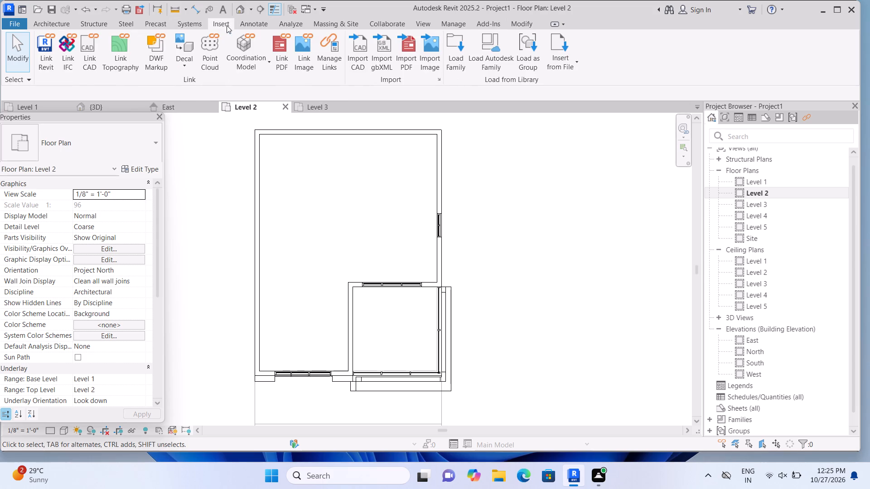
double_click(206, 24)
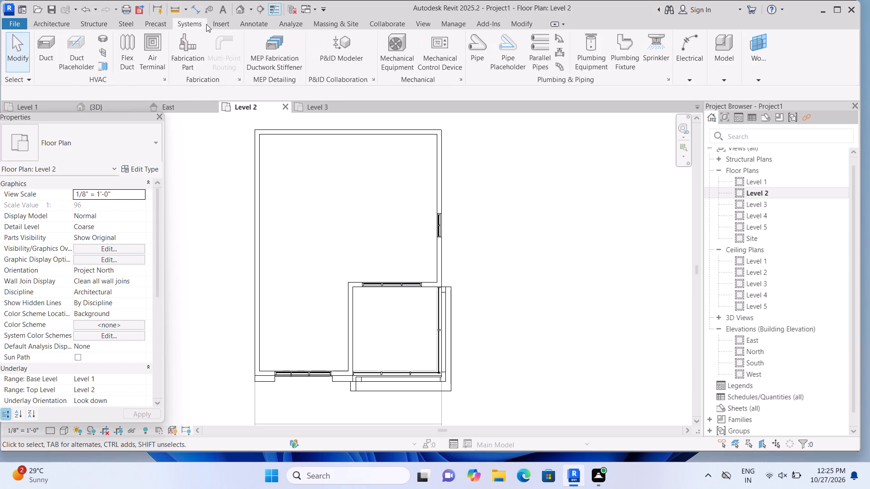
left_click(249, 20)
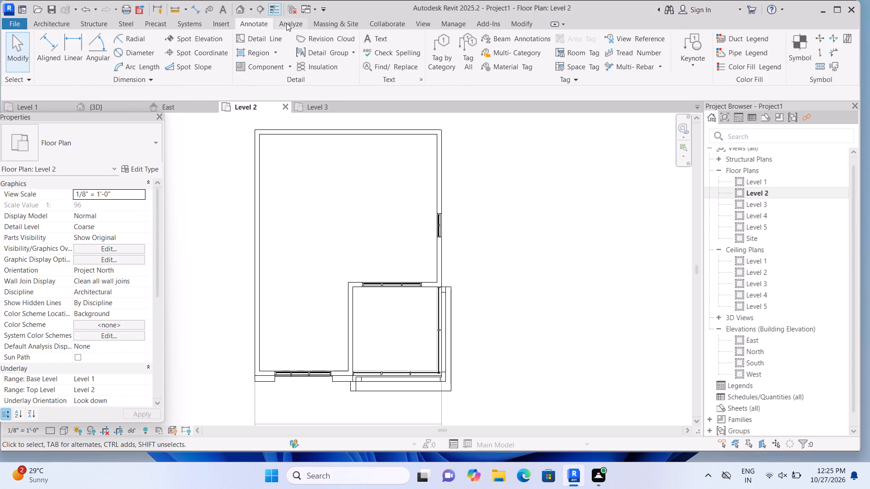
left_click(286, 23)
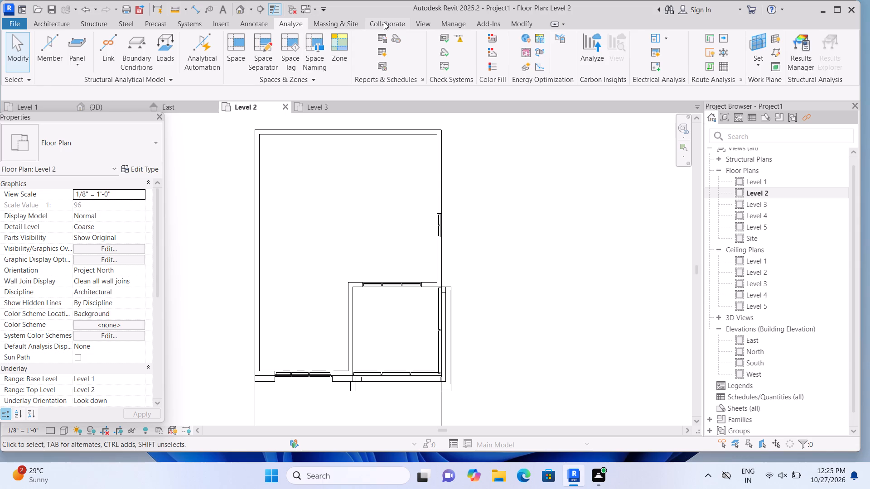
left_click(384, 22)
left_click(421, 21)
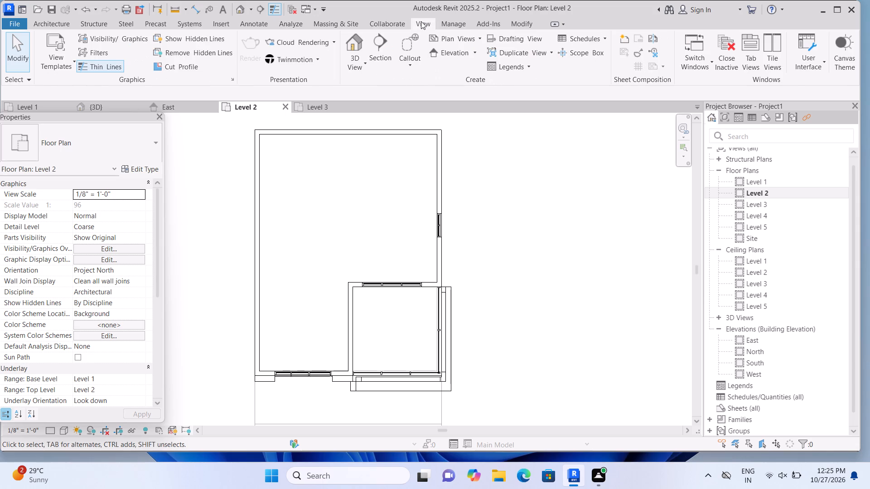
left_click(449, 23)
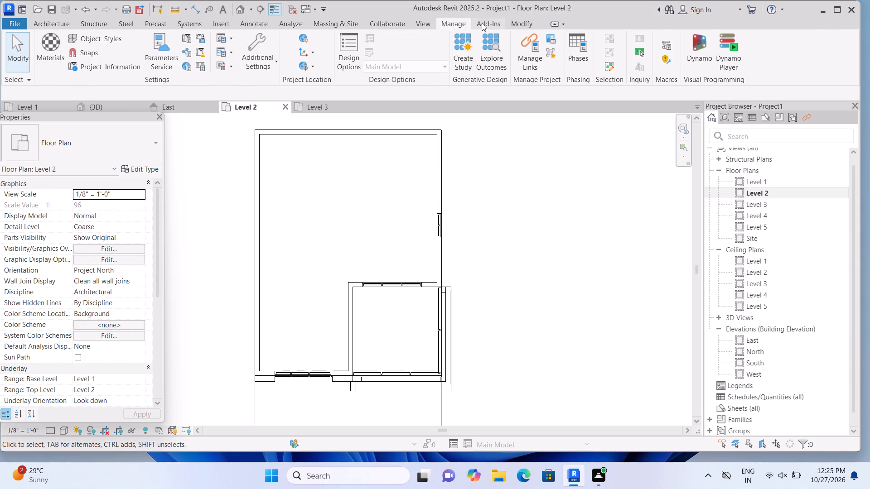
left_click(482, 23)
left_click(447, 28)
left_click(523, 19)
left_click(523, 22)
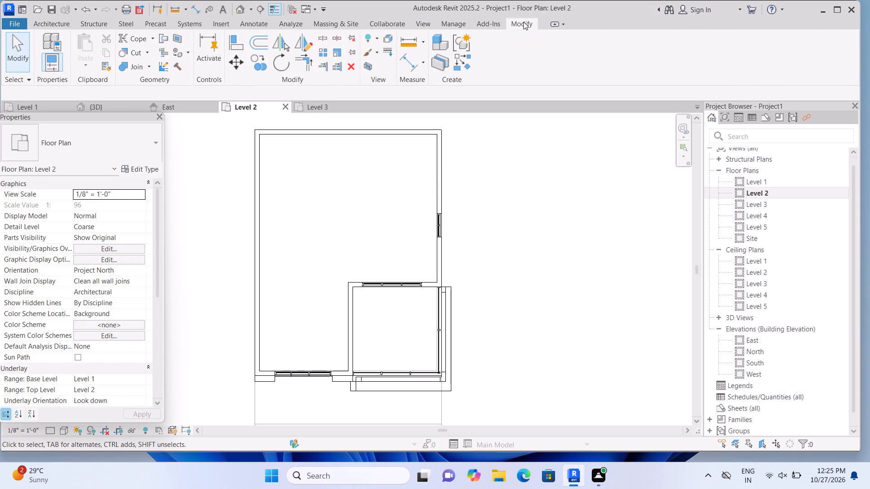
Start placing an architectural component in the Level 2 plan.
left_click(67, 30)
left_click(65, 25)
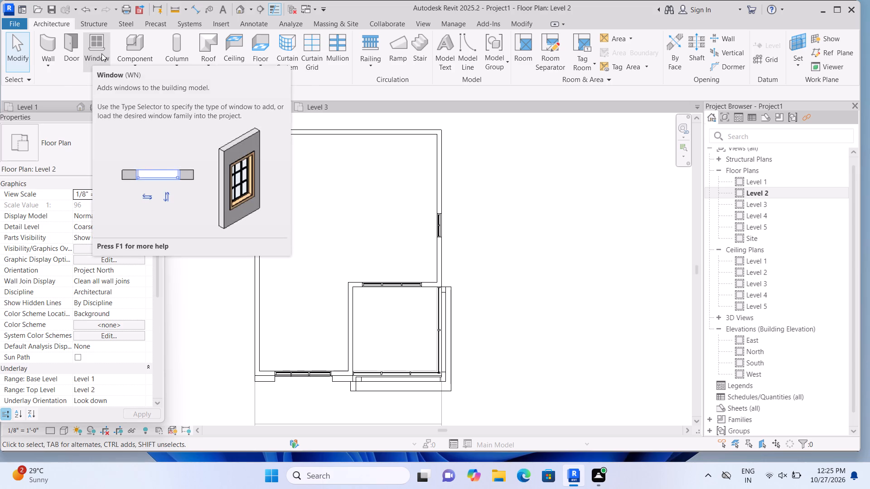
left_click(136, 42)
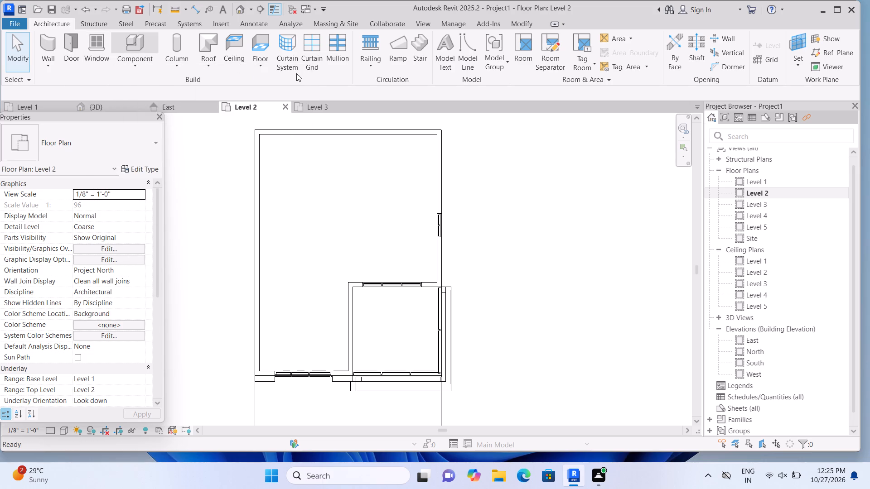
scroll(138, 41, "up", 1)
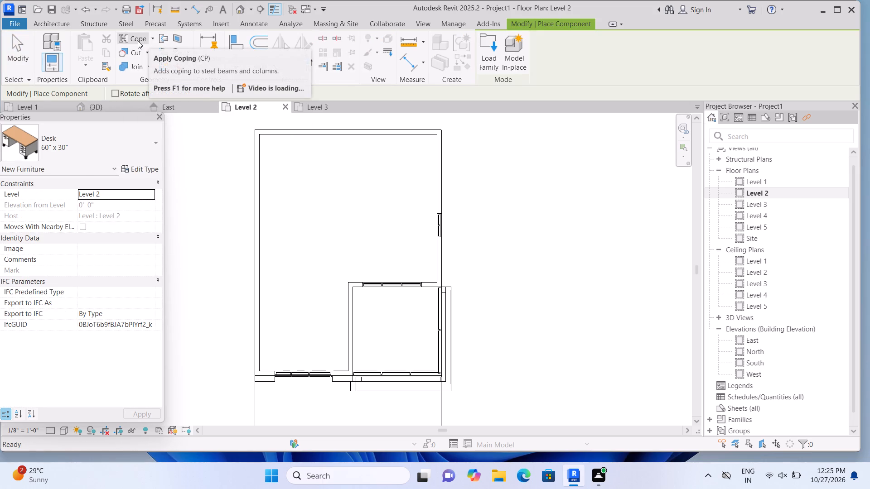
scroll(137, 41, "up", 1)
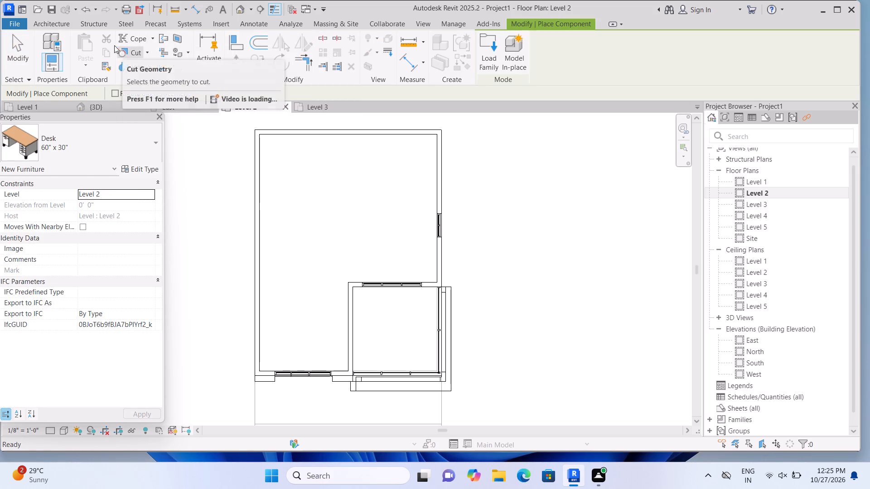
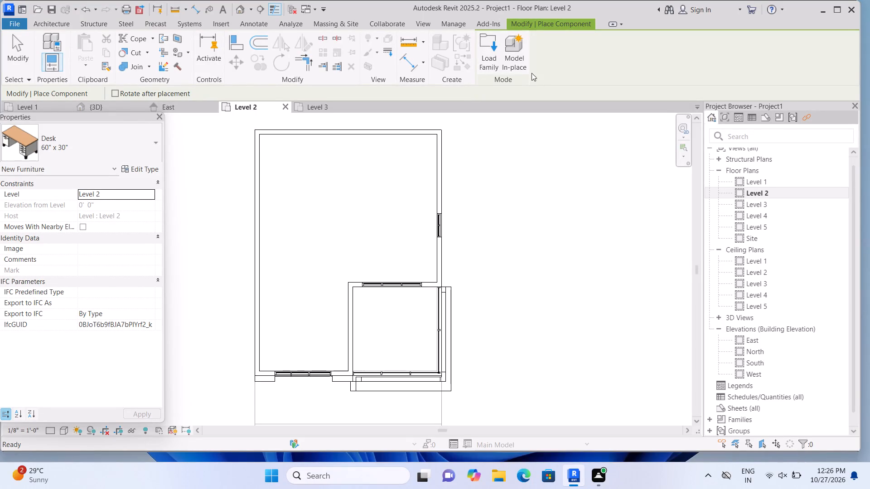
Load the Table-Dining Round family from the Furniture > Tables library folder for placement in Level 2.
left_click(495, 64)
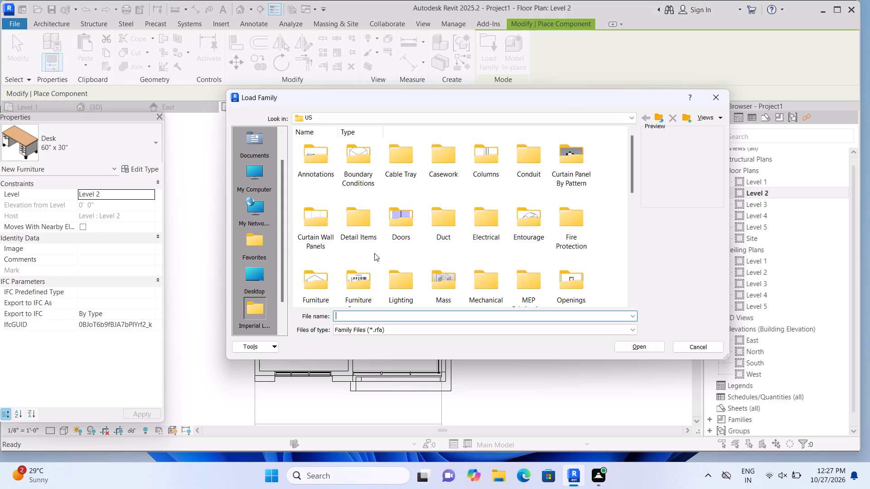
left_click(369, 279)
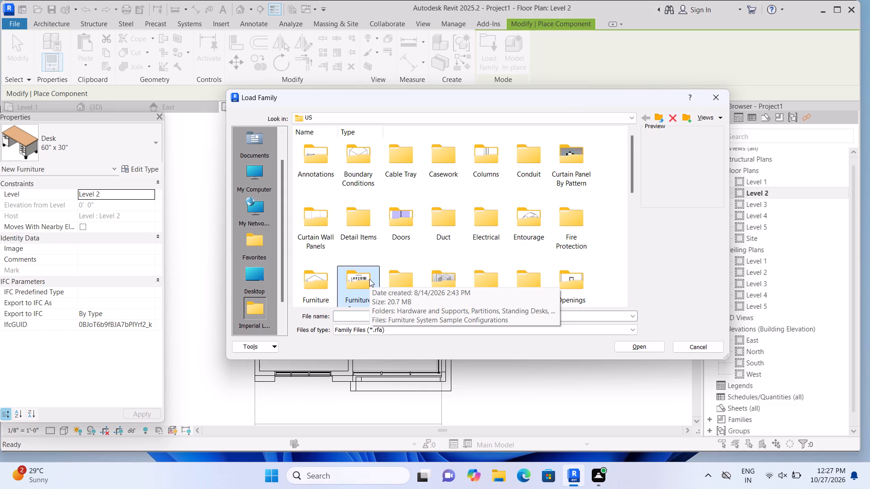
double_click(360, 277)
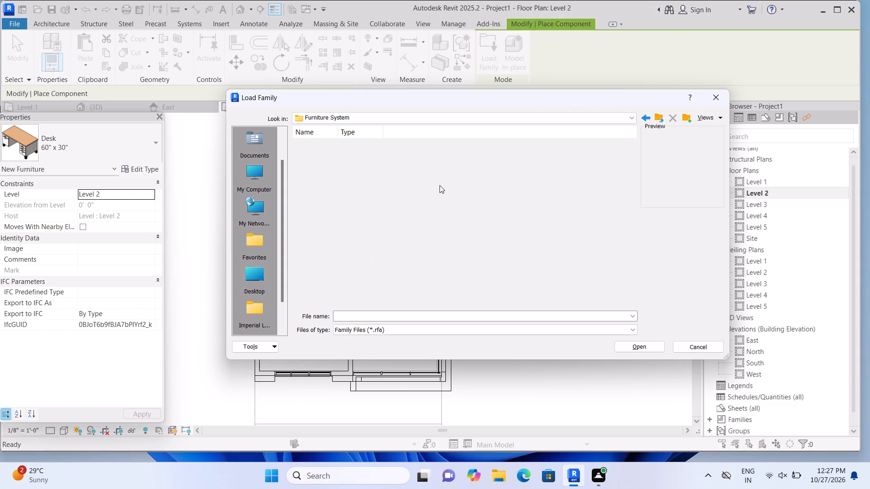
left_click(660, 124)
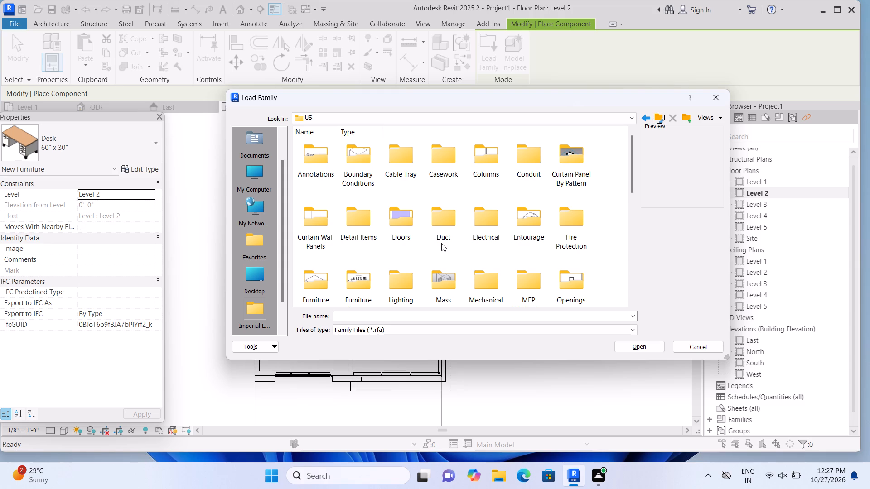
left_click(317, 285)
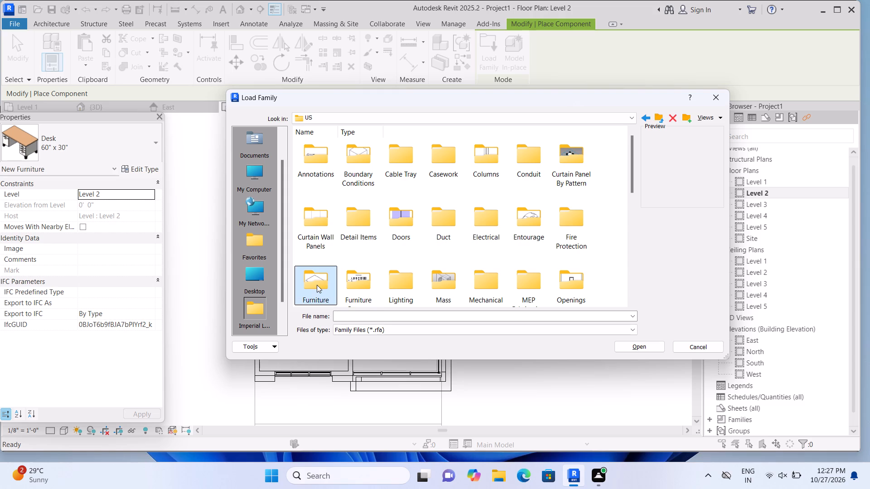
double_click(317, 285)
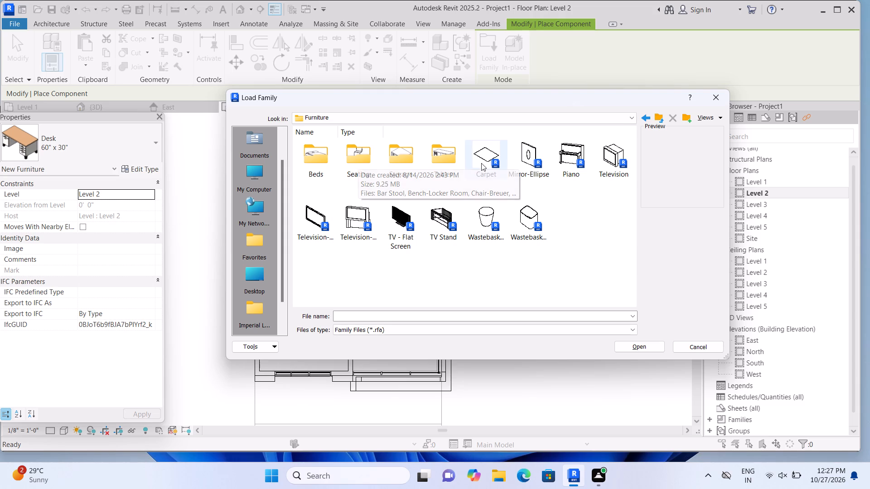
double_click(434, 165)
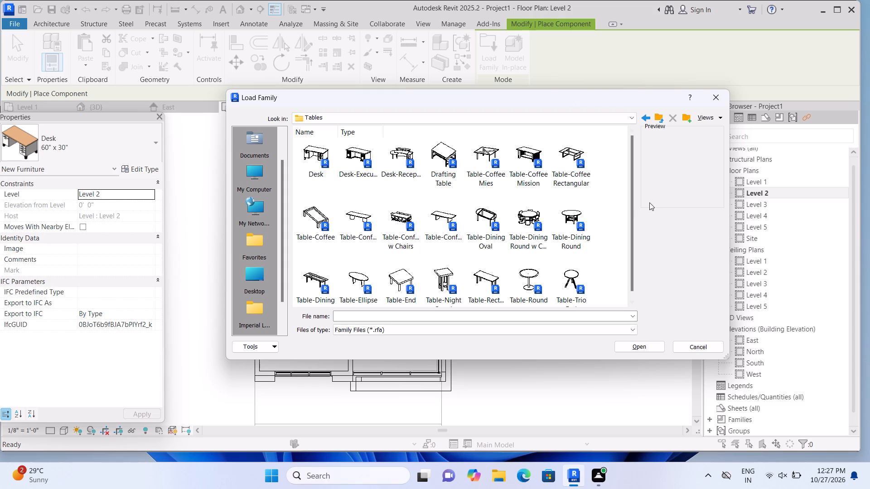
double_click(568, 220)
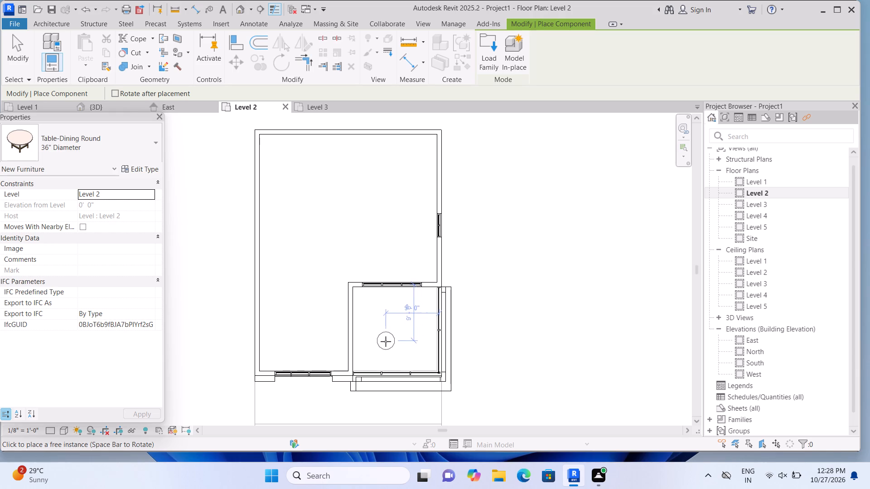
Place one 36" diameter round dining table in the smaller southeast room, about 9'-0" from the east glazed wall.
left_click(387, 340)
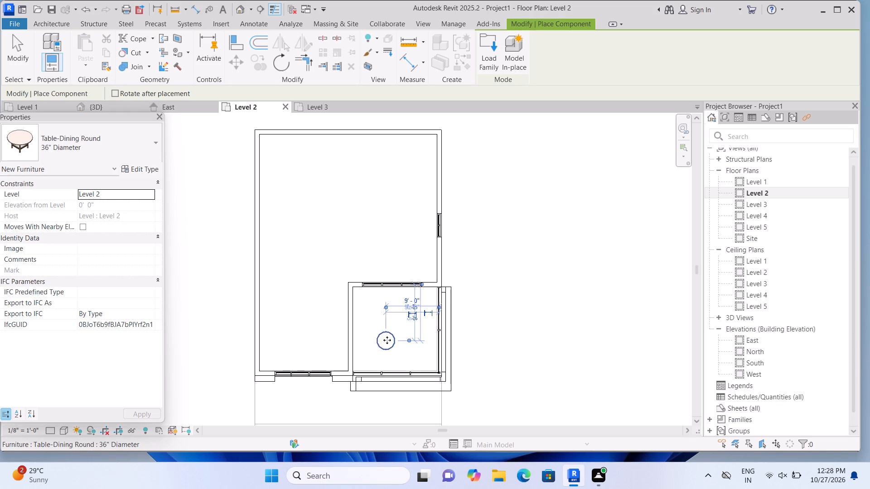
key("Escape")
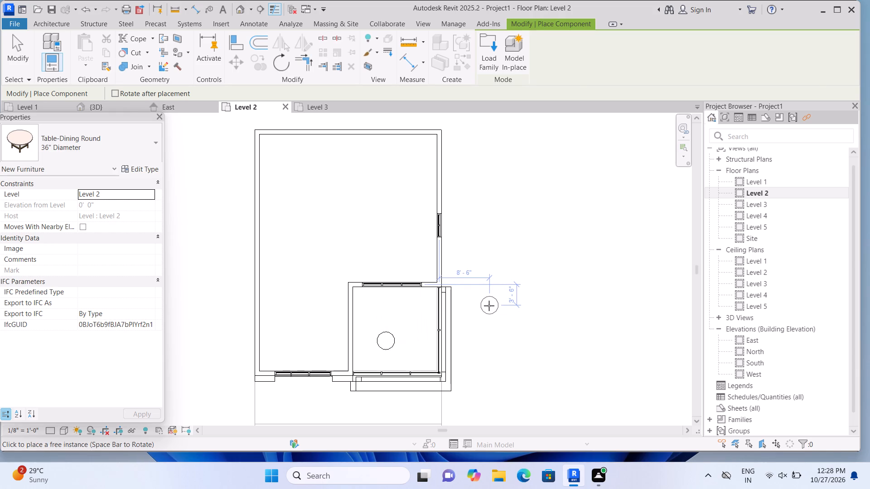
key("Escape")
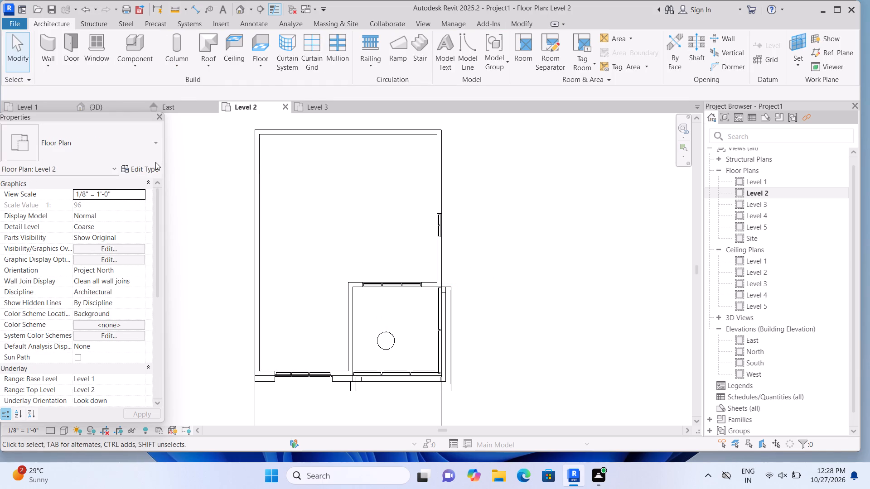
Load the Seating-Auditorium family from the Furniture > Seating library folder as a new component.
left_click(140, 51)
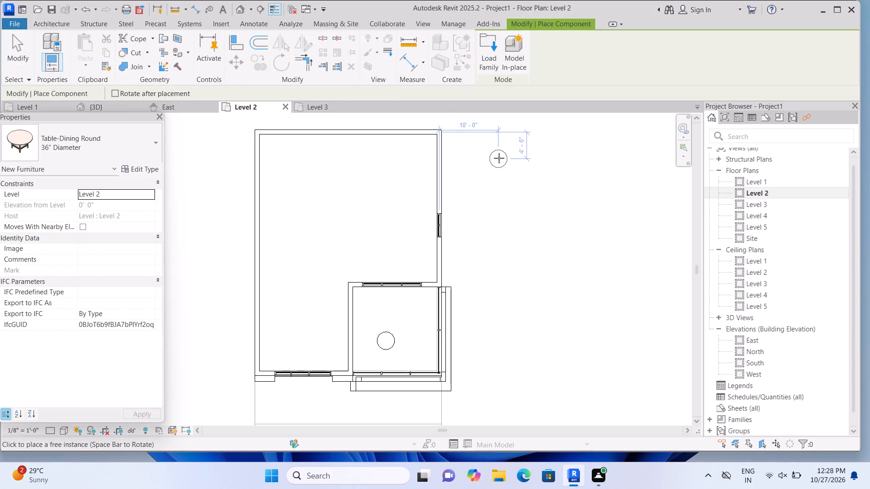
left_click(486, 62)
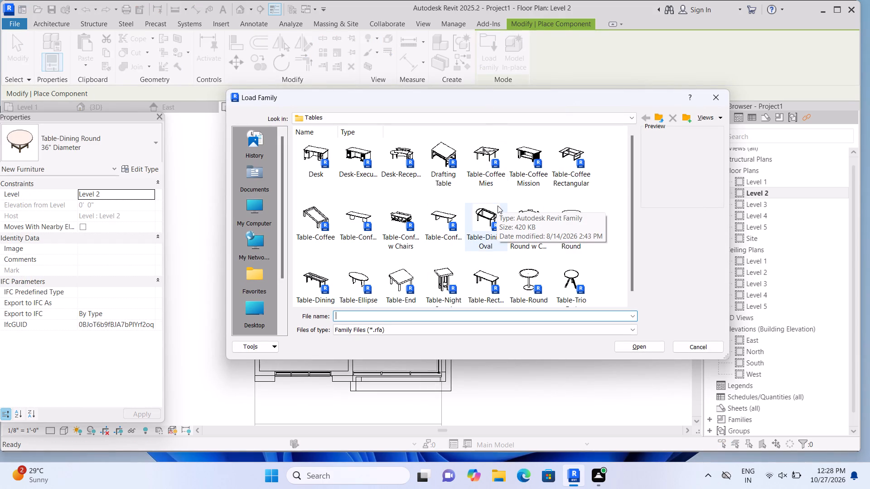
left_click(660, 115)
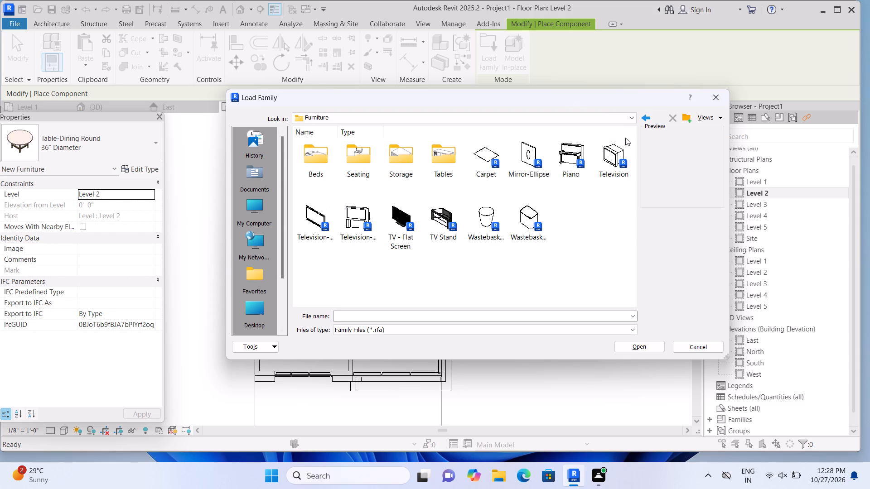
left_click(361, 168)
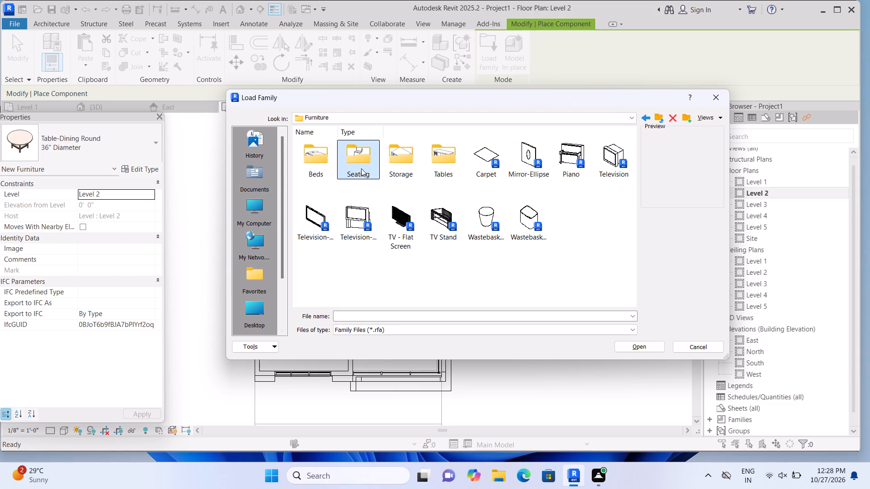
double_click(364, 156)
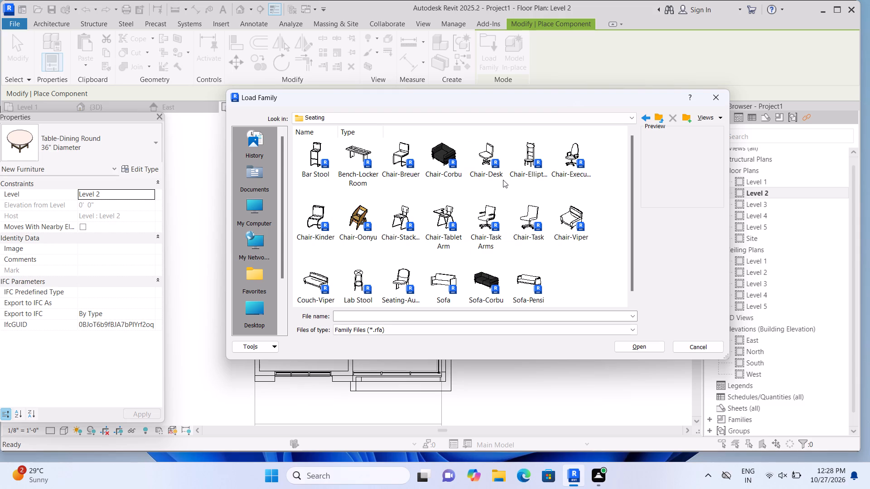
left_click(401, 280)
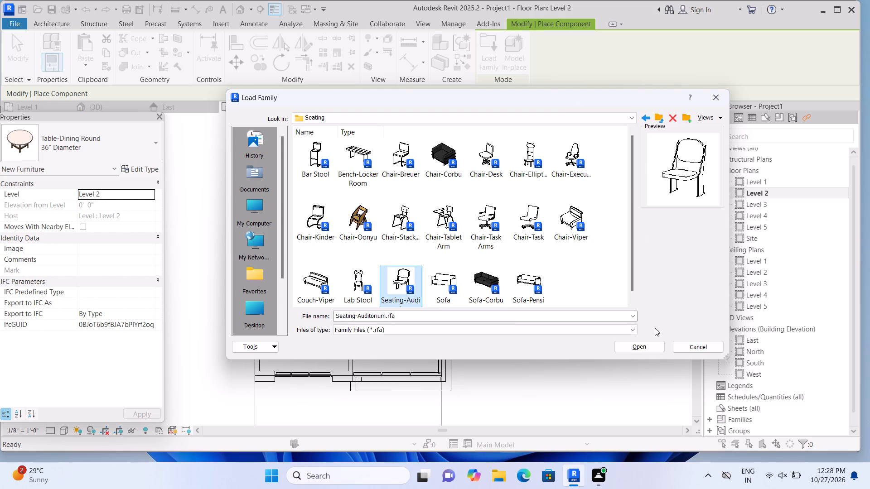
left_click(649, 349)
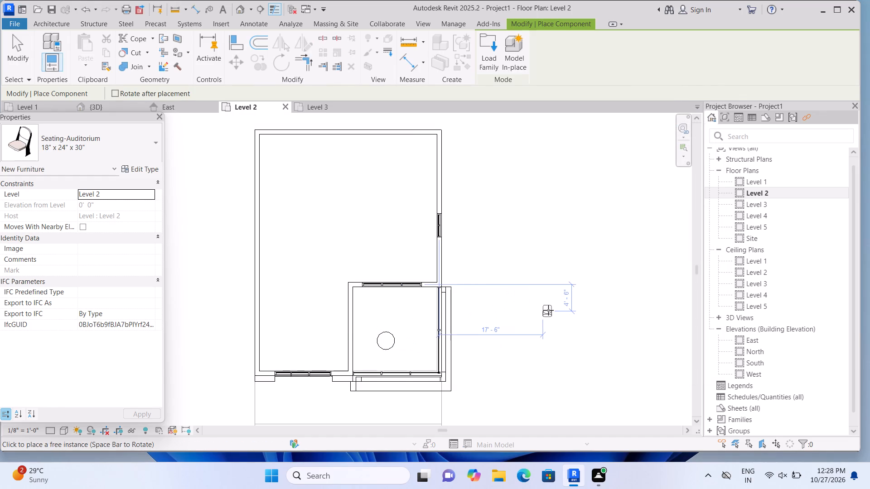
Rotate the 18" x 24" x 30" auditorium seat and place it against the round table's east side, about 6'-6" from the glazed wall.
key("space")
key("space")
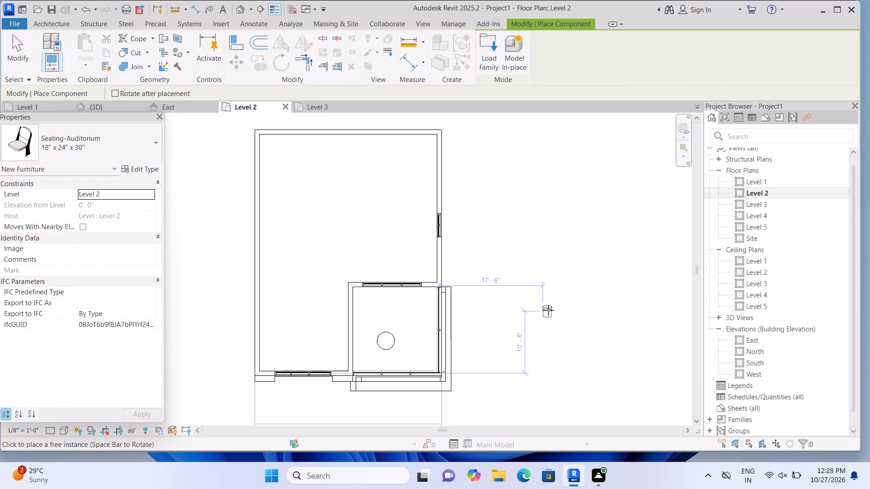
key("space")
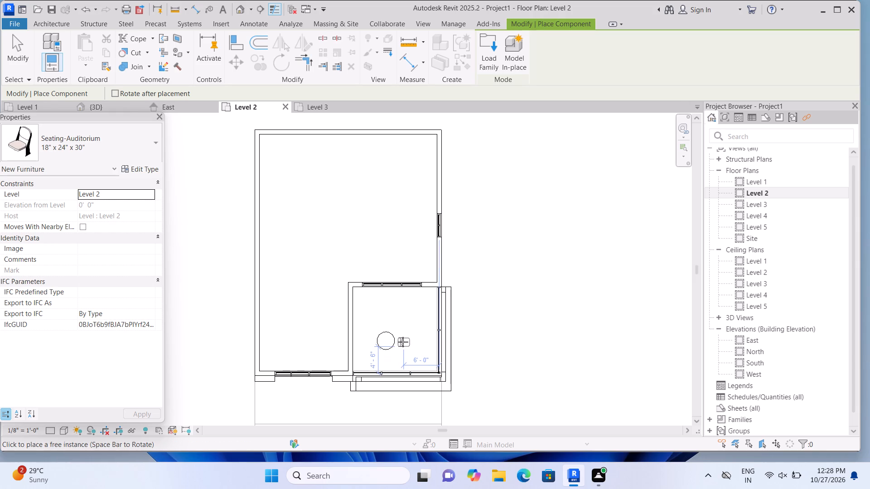
left_click(401, 341)
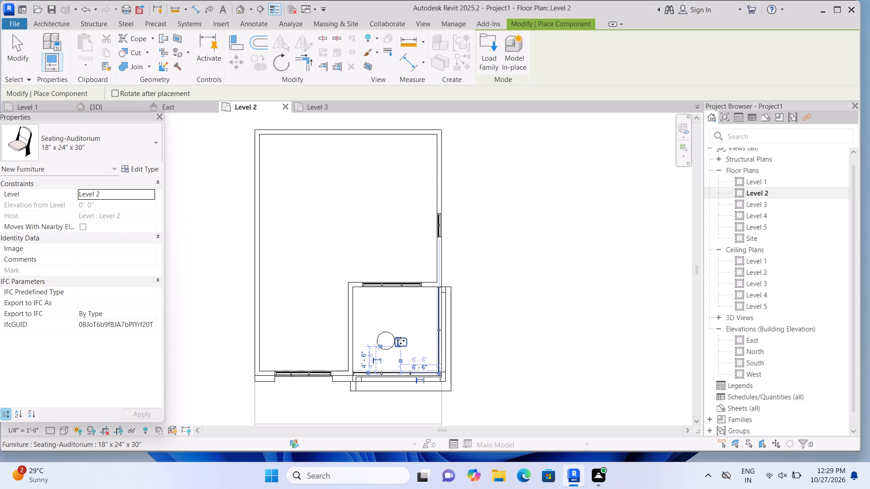
left_click(401, 341)
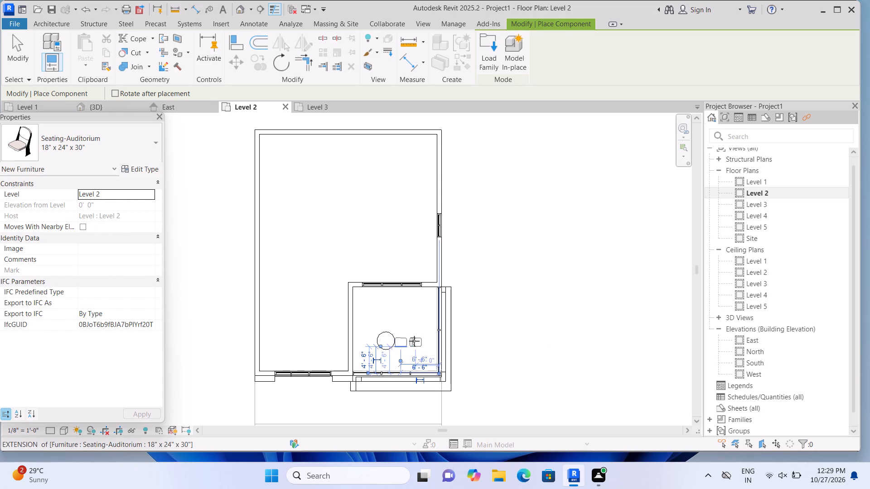
left_click(408, 338)
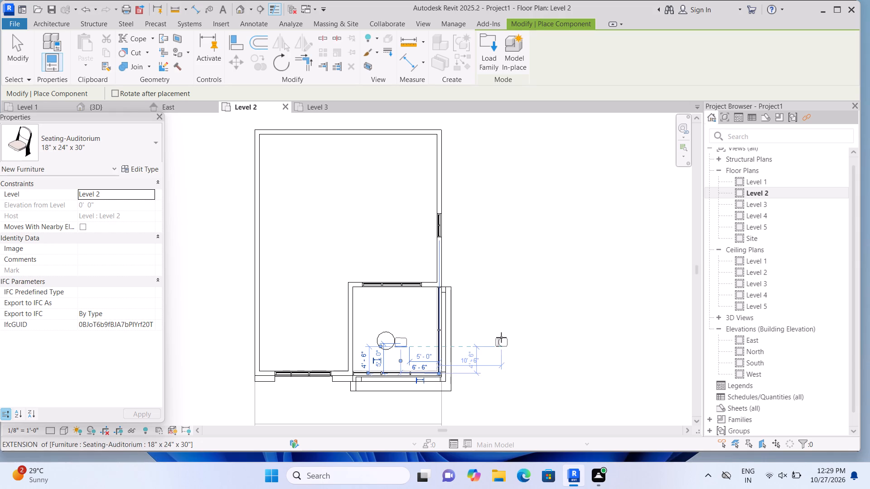
key("Escape")
key("Escape")
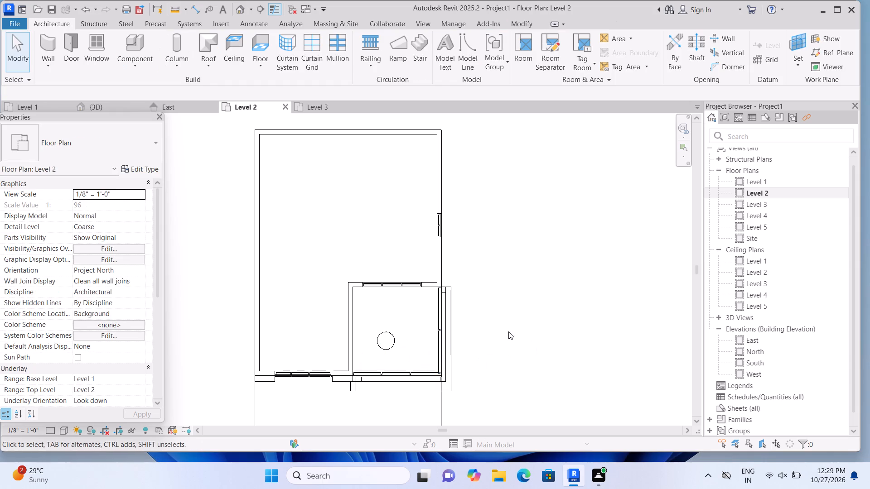
Load the Seating-Auditorium family again and place a rotated seat against the round table's east side, about 6'-6" from the glazed wall.
scroll(362, 315, "up", 1)
scroll(362, 317, "down", 1)
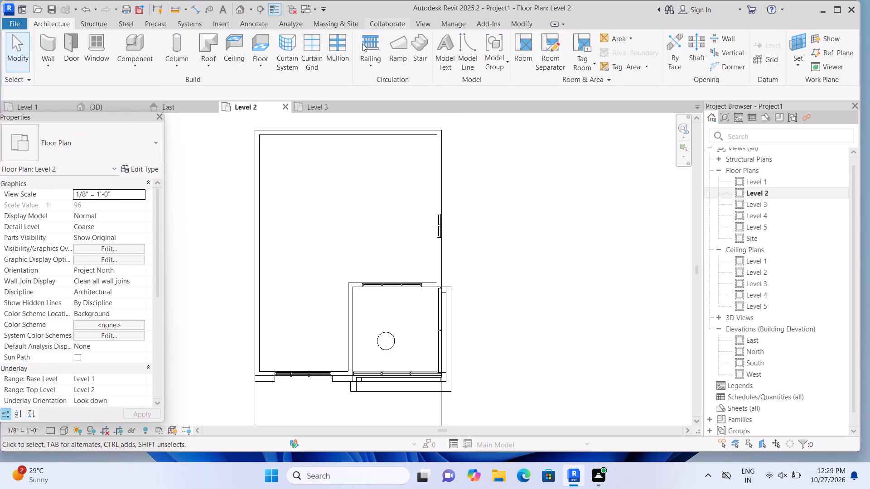
left_click(130, 36)
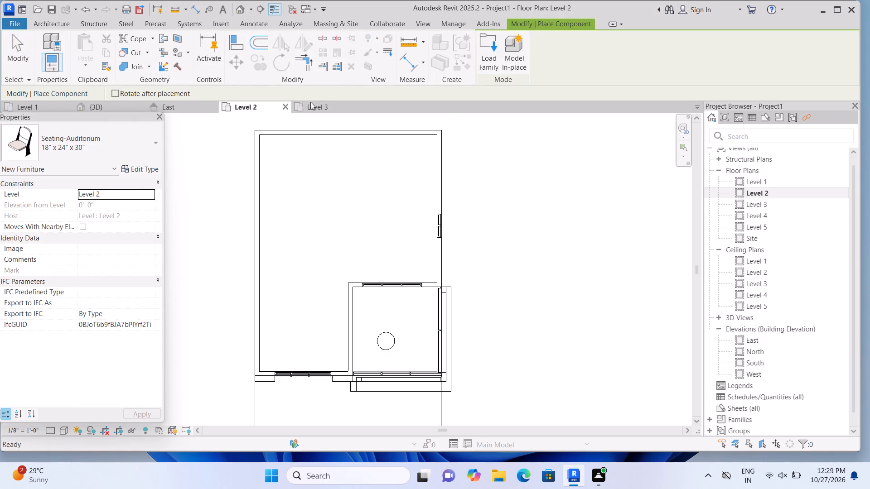
left_click(496, 62)
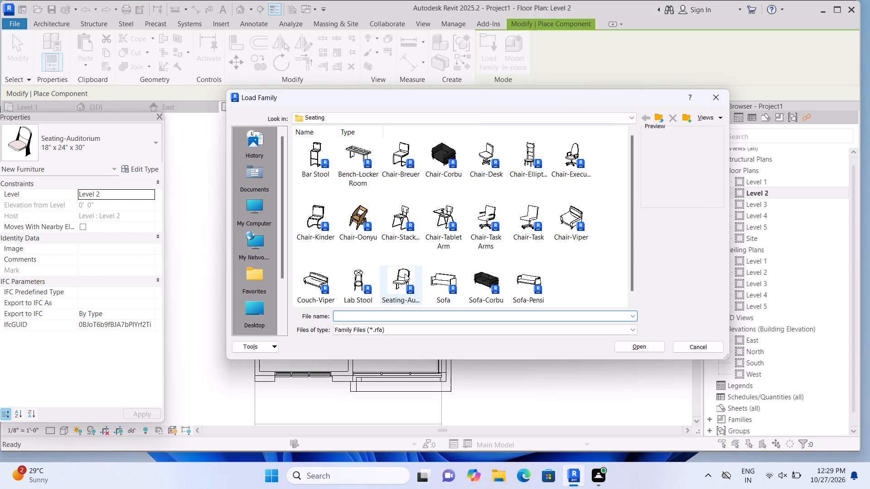
left_click(405, 273)
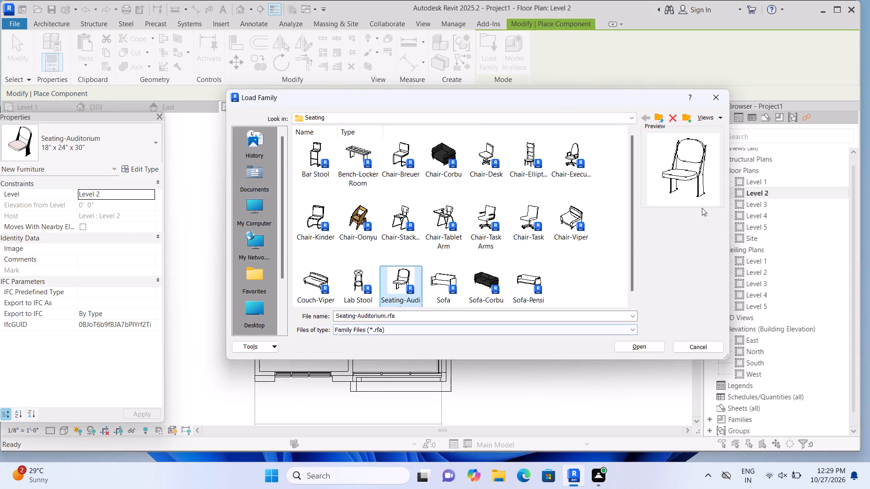
left_click(651, 349)
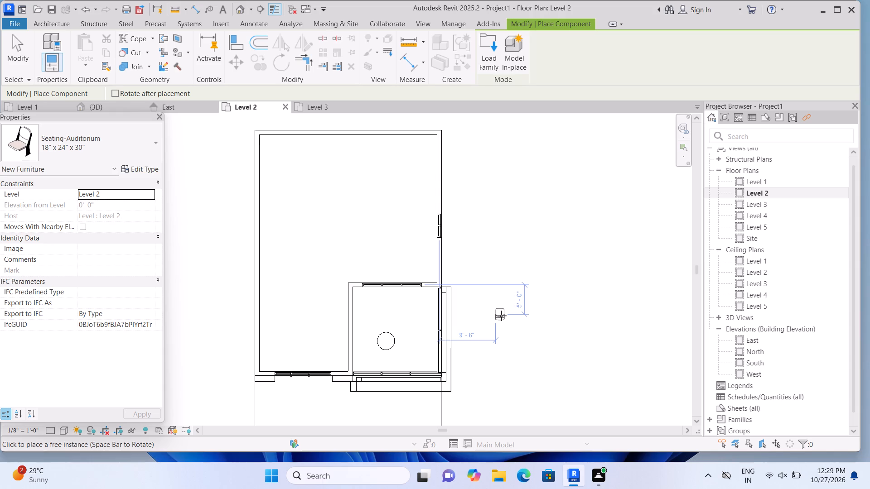
key("space")
key("space")
key("space")
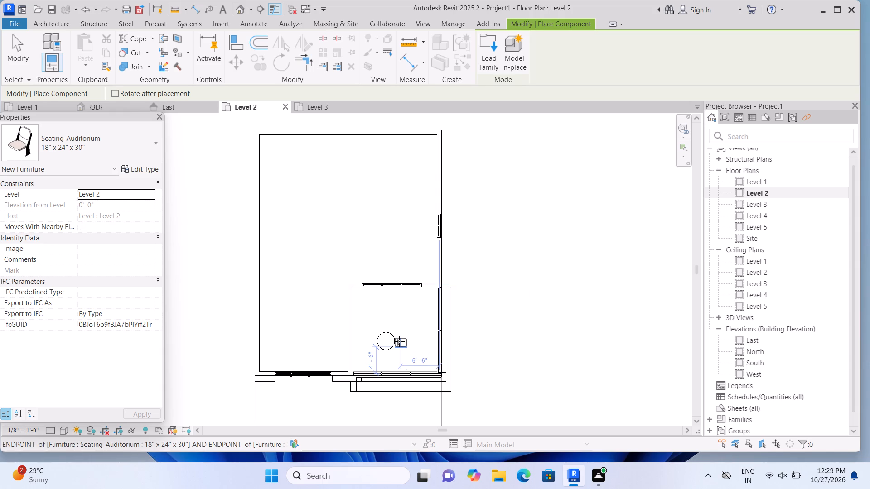
scroll(399, 341, "up", 7)
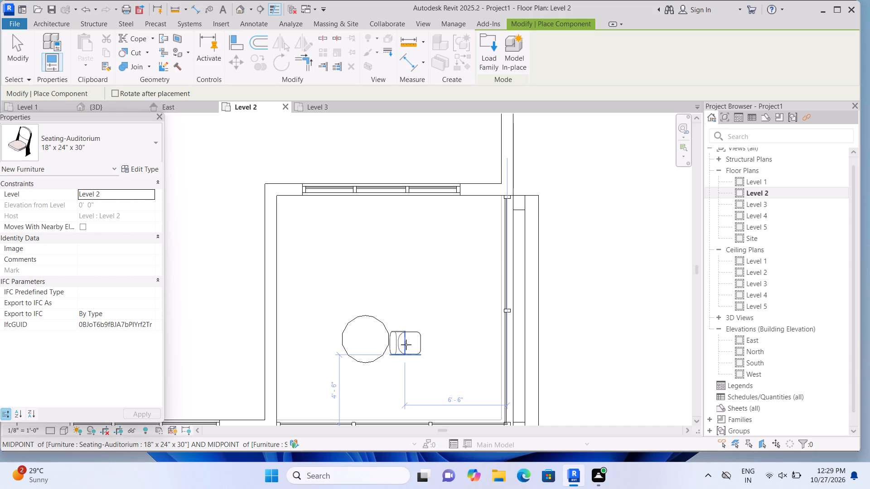
left_click(407, 345)
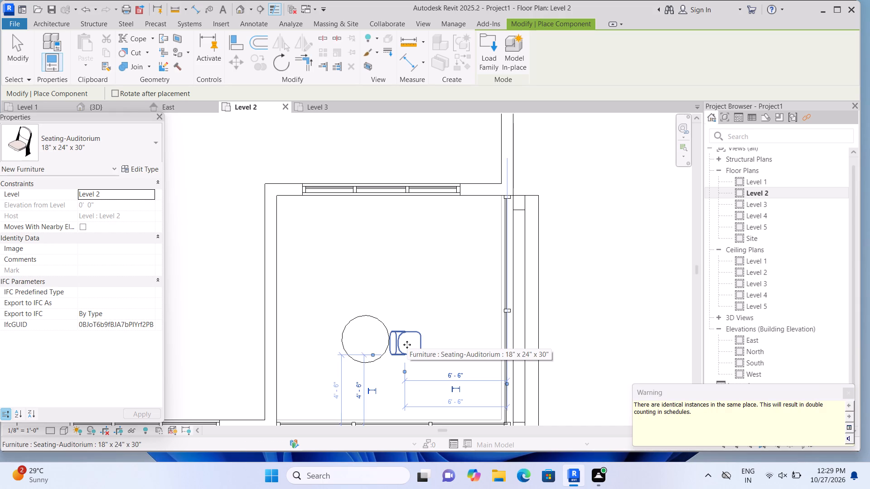
key("Escape")
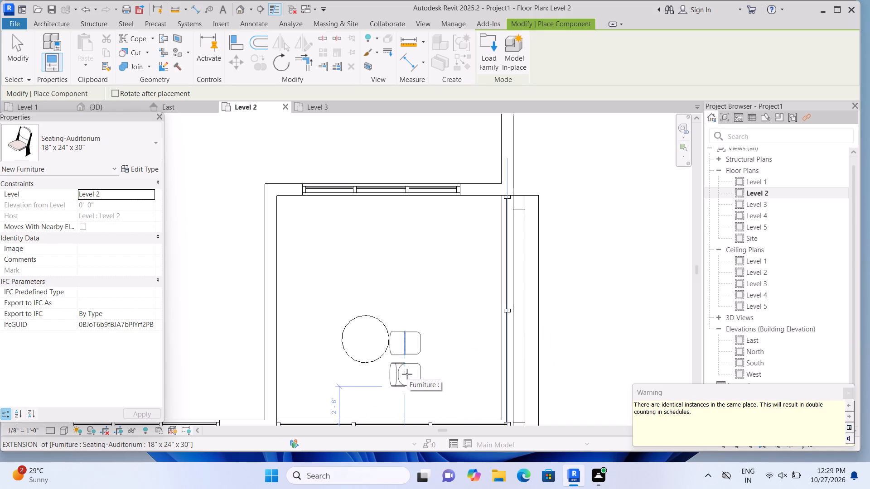
Rotate the auditorium seat and place it against the round table's south side, about 5'-3" from the west wall, with its backrest toward the table.
key("space")
key("space")
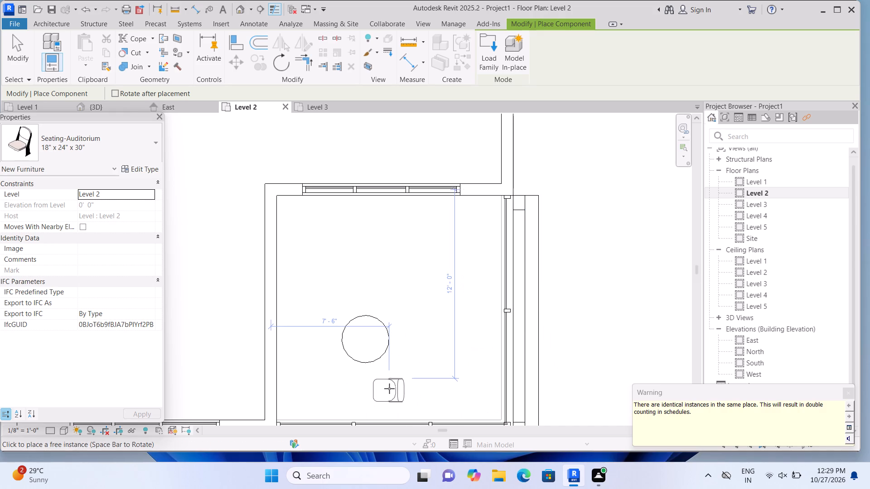
key("space")
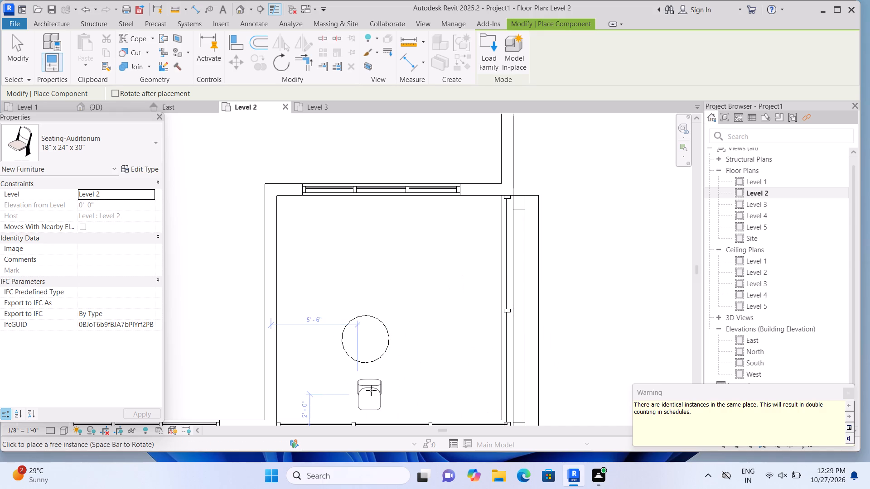
left_click(361, 379)
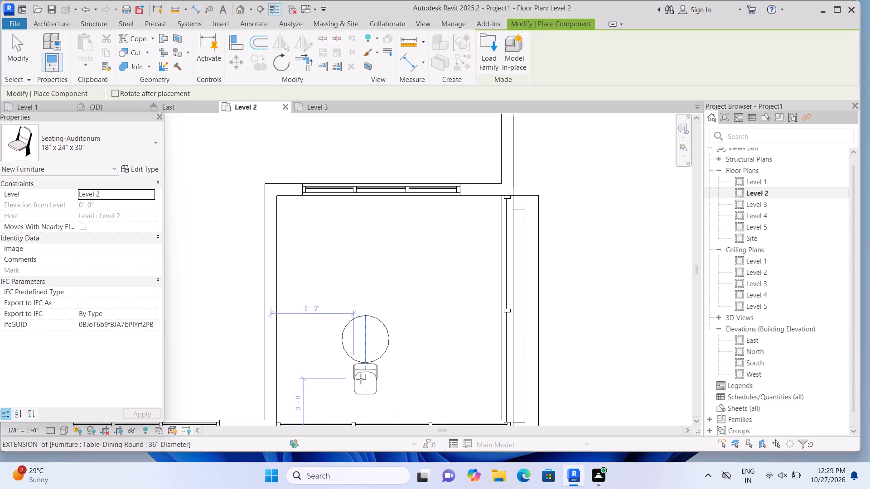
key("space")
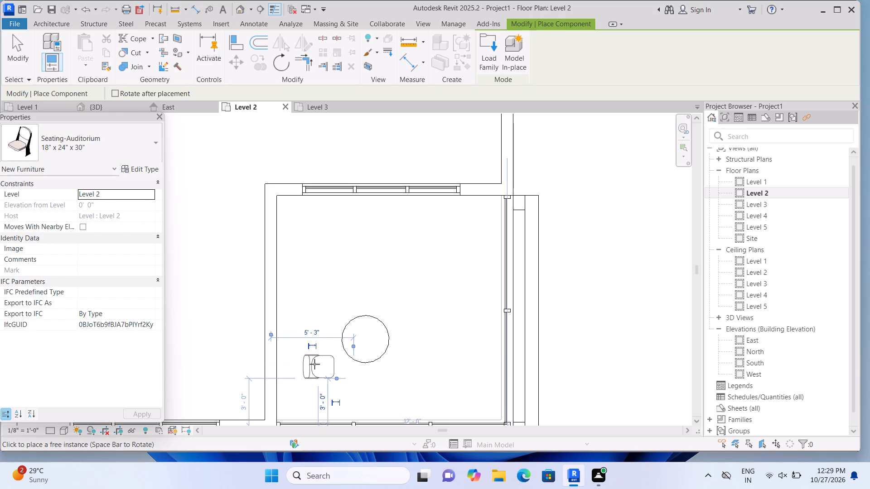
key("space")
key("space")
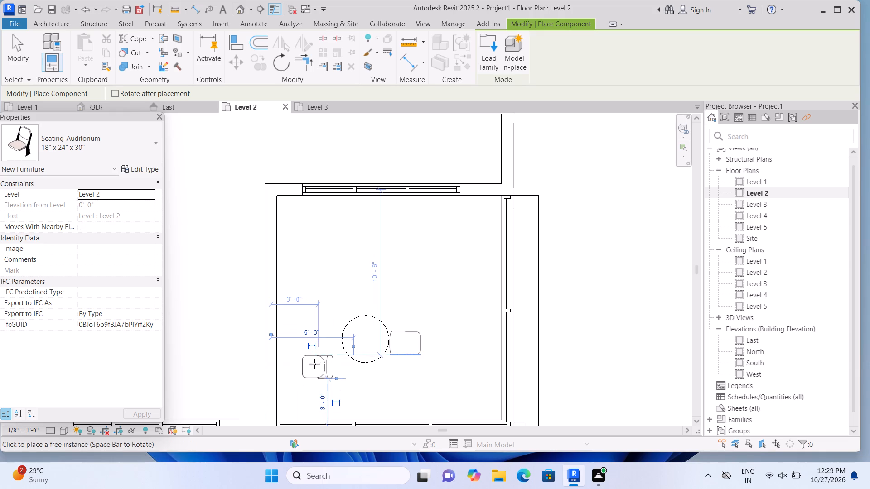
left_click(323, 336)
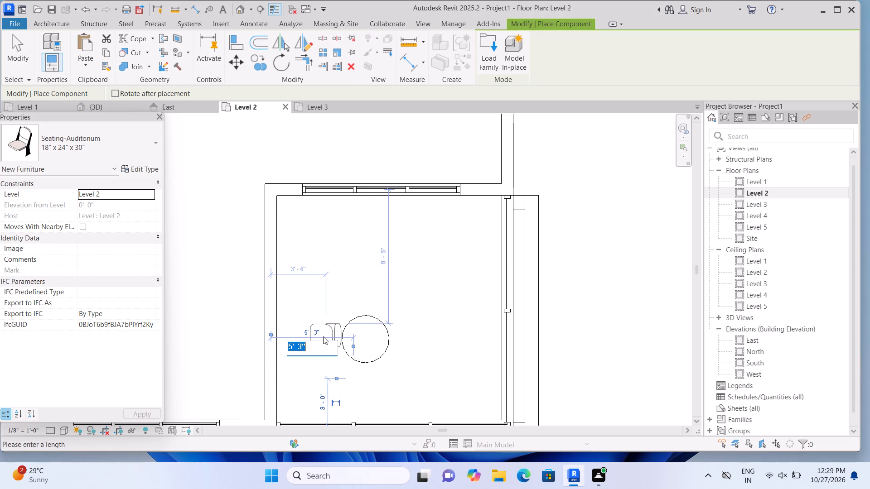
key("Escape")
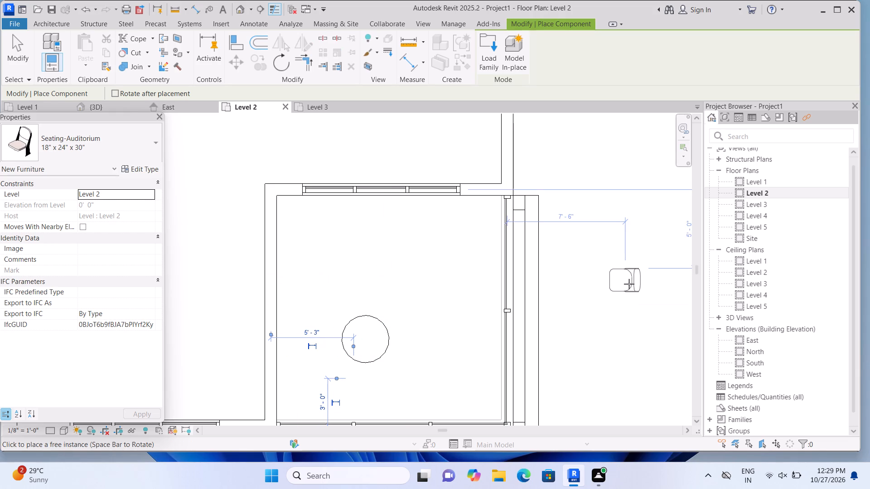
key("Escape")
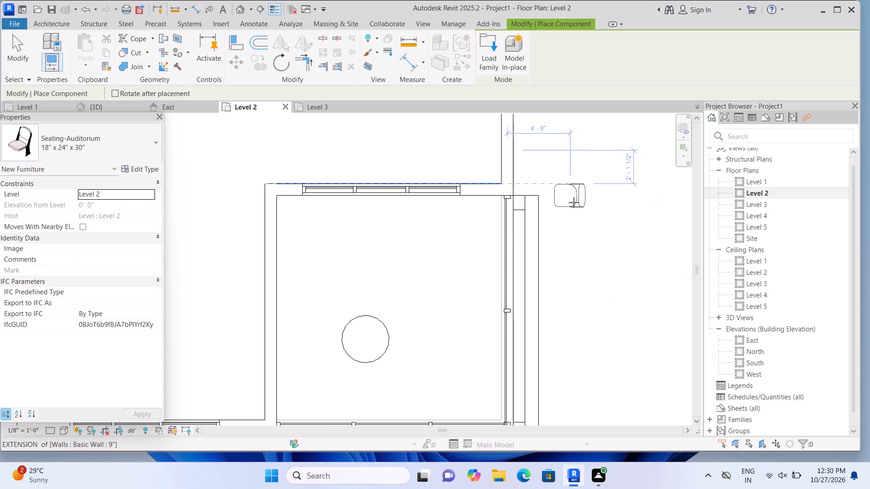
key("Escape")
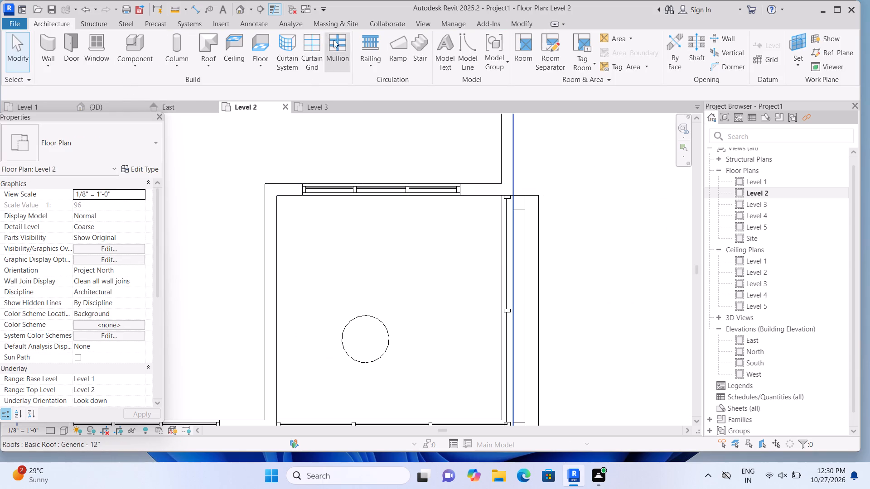
In the 3D view, rotate one of the overlapping auditorium seats on the table's east side until its backrest is to the north.
left_click(244, 14)
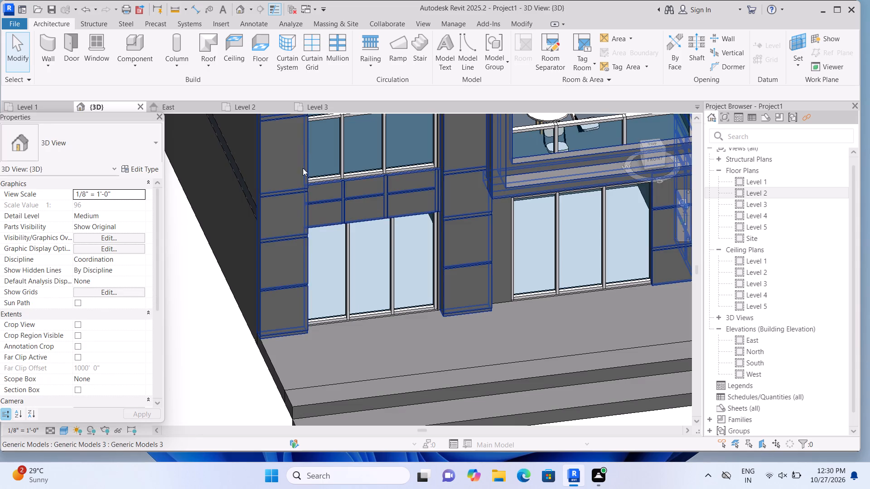
scroll(300, 238, "down", 2)
scroll(519, 146, "up", 3)
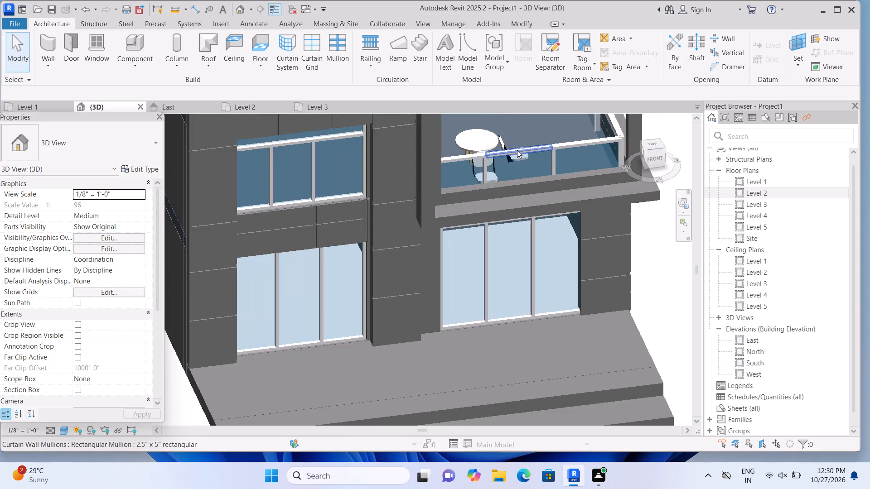
left_click(514, 156)
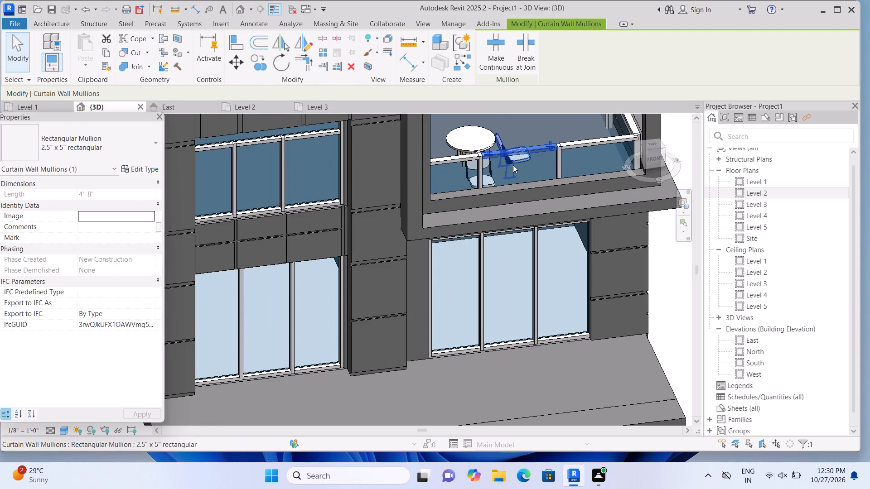
key("Escape")
scroll(517, 154, "up", 2)
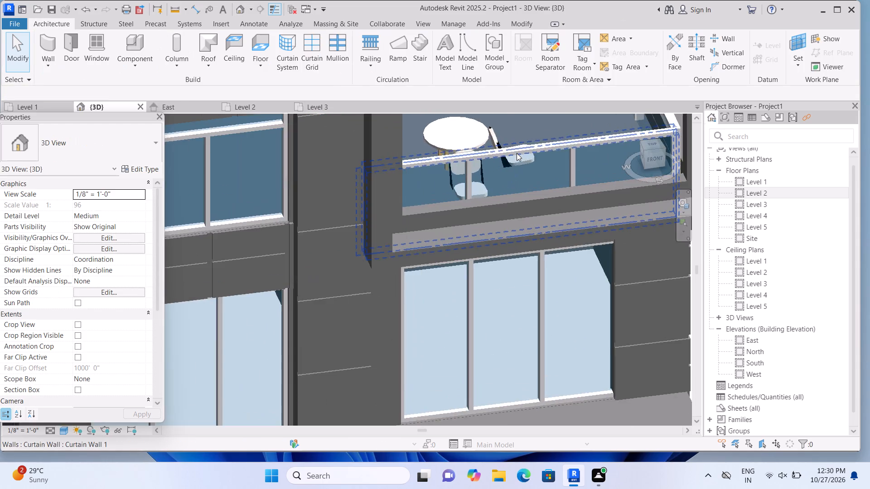
scroll(513, 157, "up", 6)
left_click(512, 167)
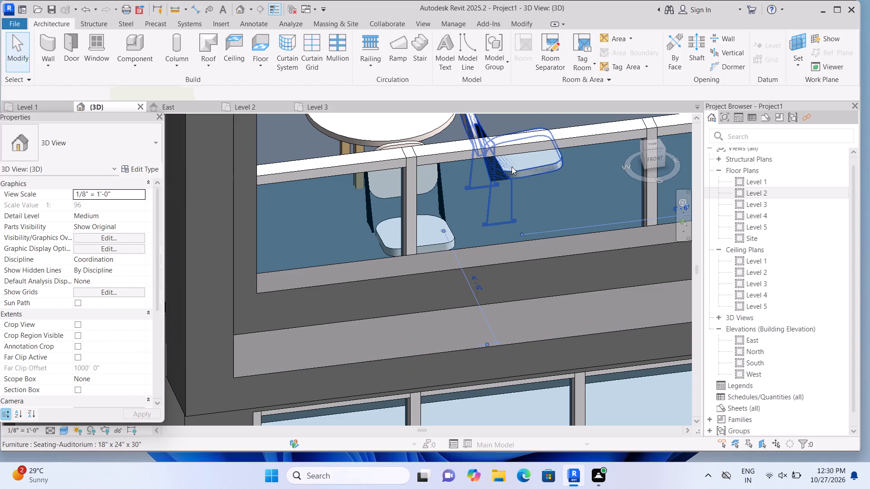
key("space")
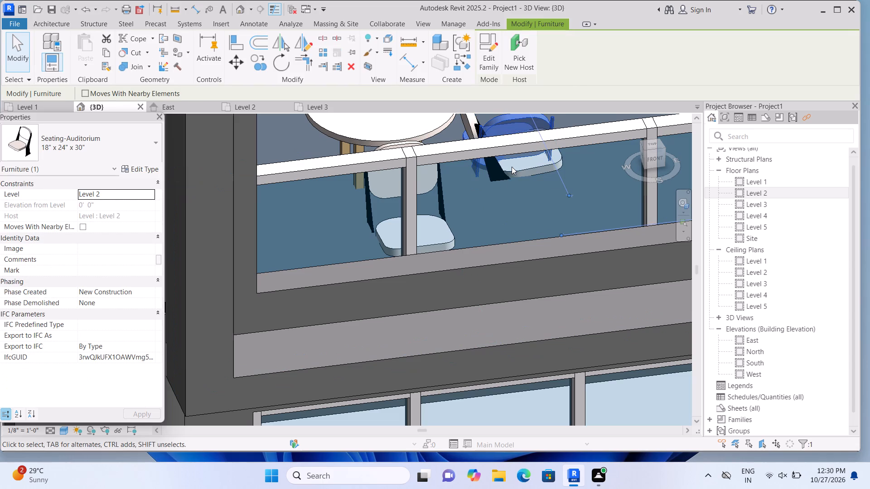
key("space")
key("space")
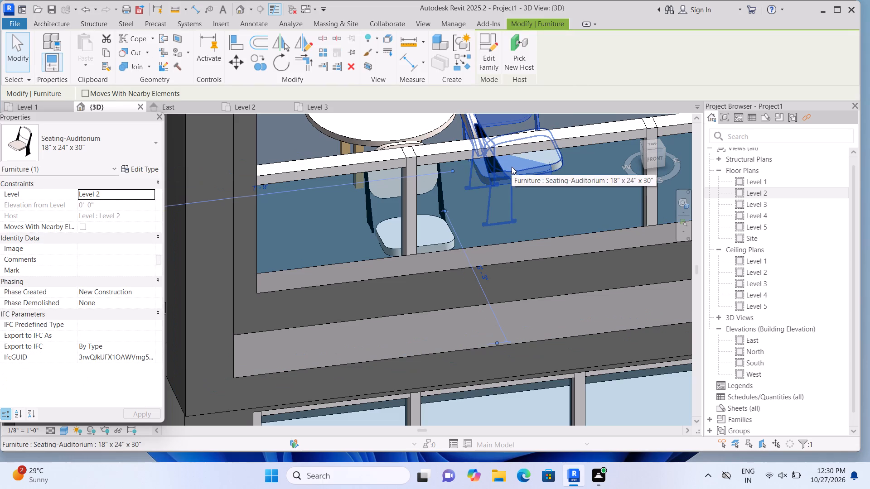
In the Level 2 floor plan, turn that same east-side seat by two more quarter rotations, leaving its backrest to the south.
double_click(738, 193)
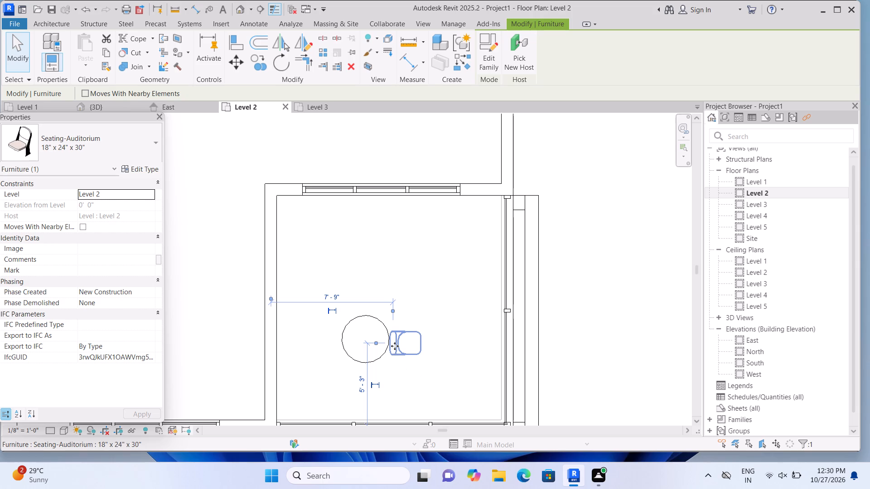
left_click(395, 344)
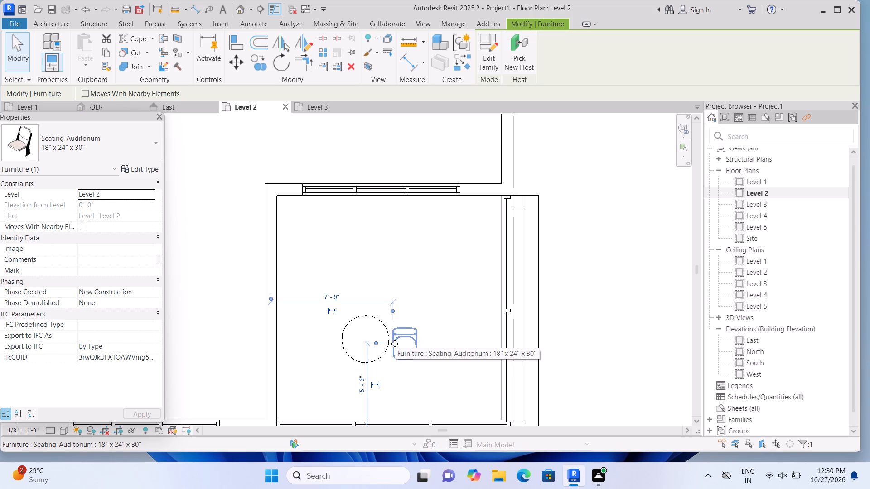
key("space")
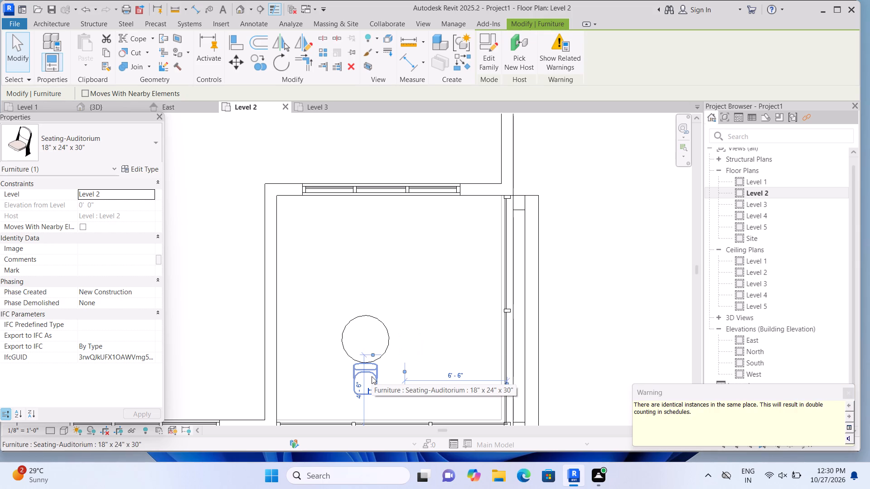
key("space")
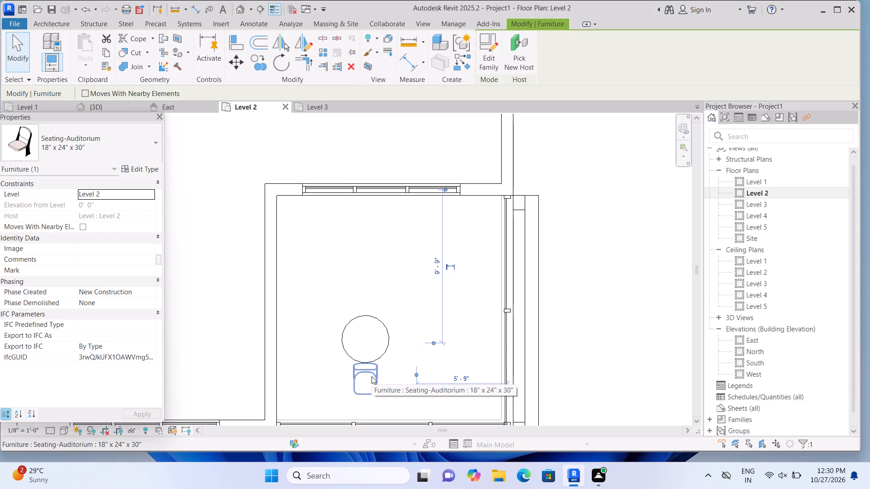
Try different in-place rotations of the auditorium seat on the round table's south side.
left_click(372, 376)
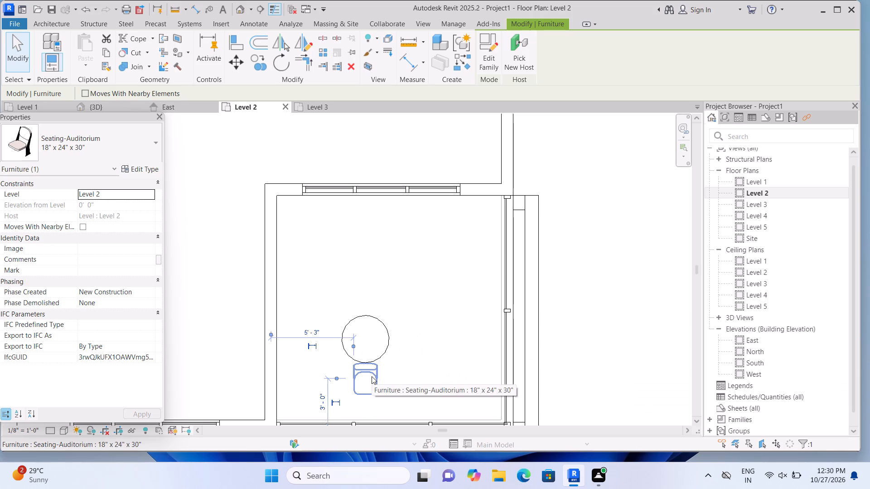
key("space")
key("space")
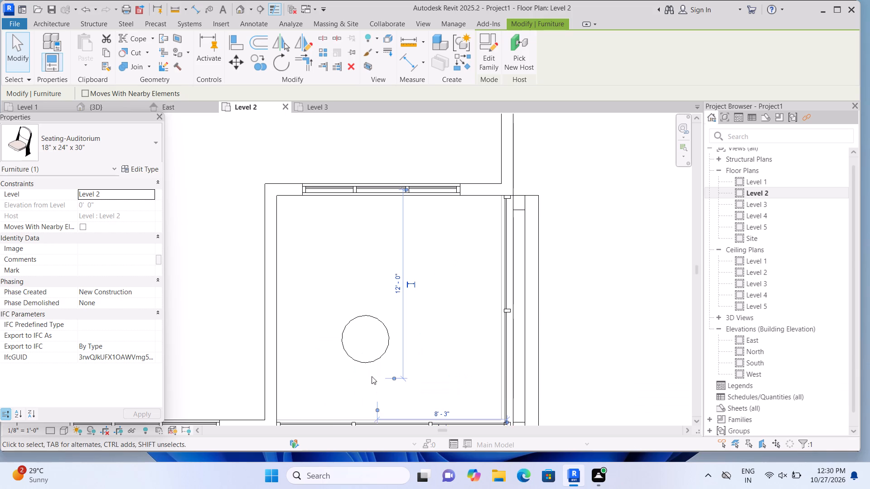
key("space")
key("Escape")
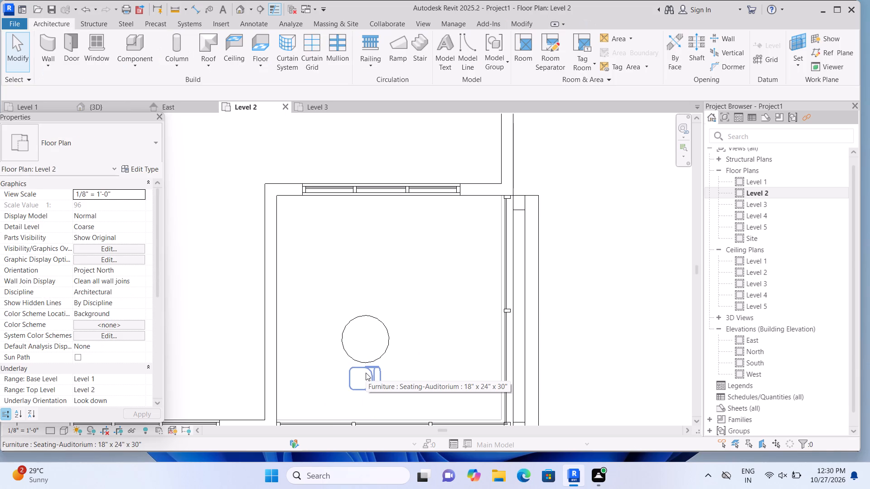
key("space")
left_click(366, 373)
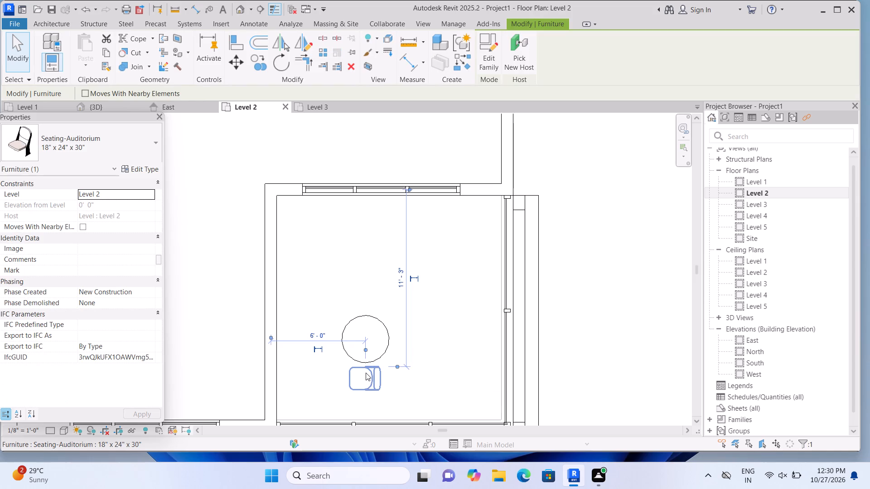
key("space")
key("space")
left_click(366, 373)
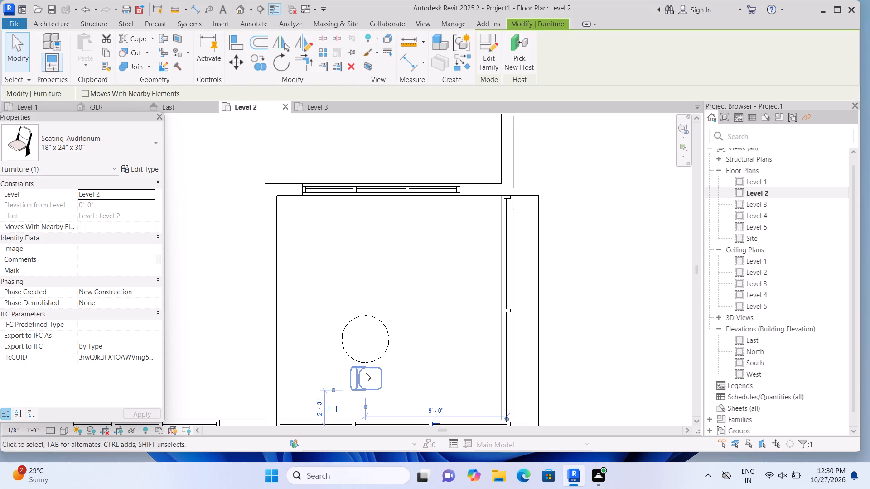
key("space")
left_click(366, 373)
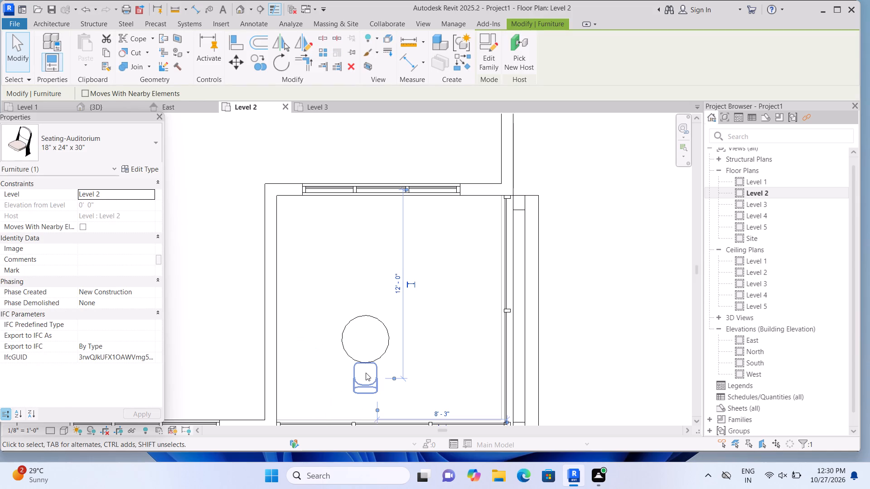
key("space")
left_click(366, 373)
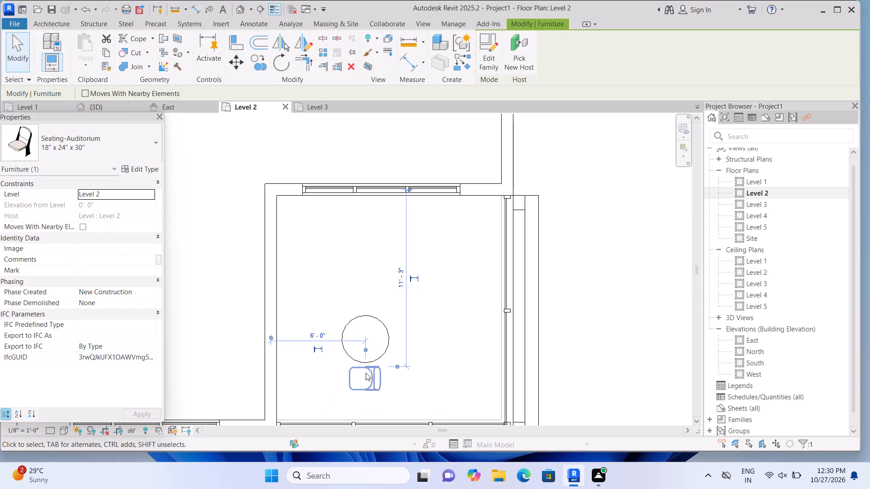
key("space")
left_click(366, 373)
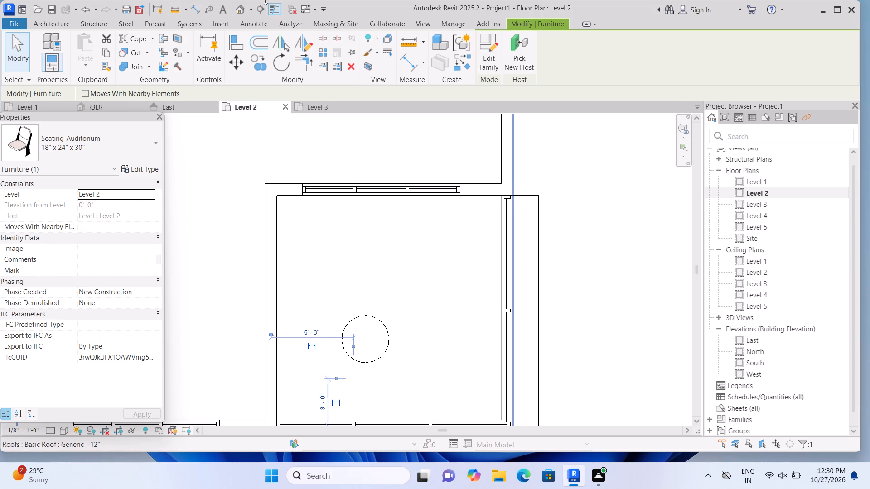
In the Level 2 floor plan, rotate the overlapping east-side auditorium seat whose backrest faces the table until its backrest is to the east.
left_click(242, 9)
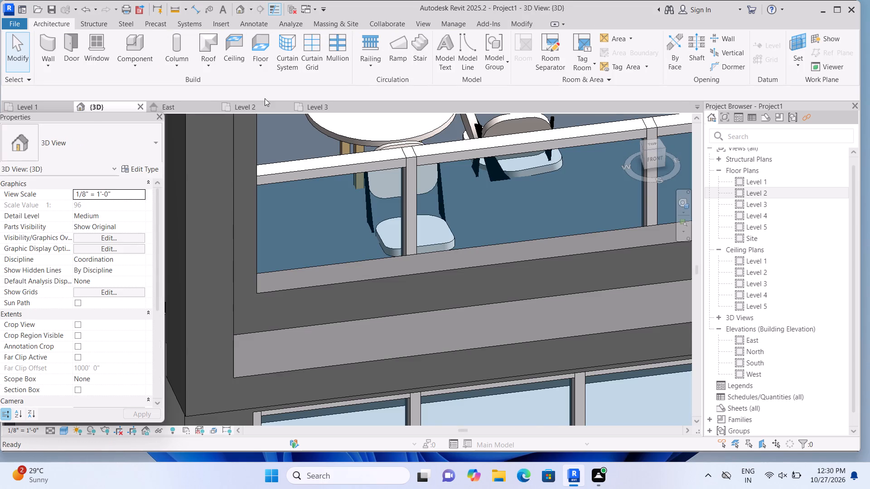
scroll(468, 227, "down", 3)
scroll(526, 187, "up", 1)
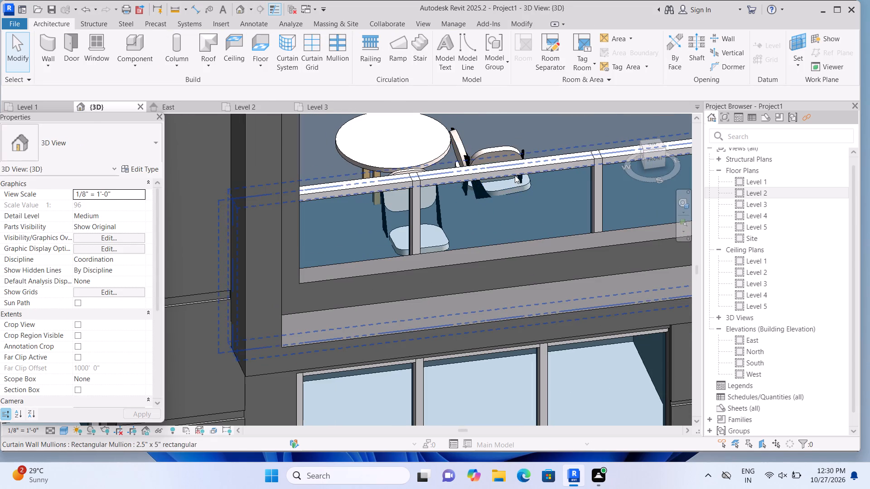
double_click(738, 194)
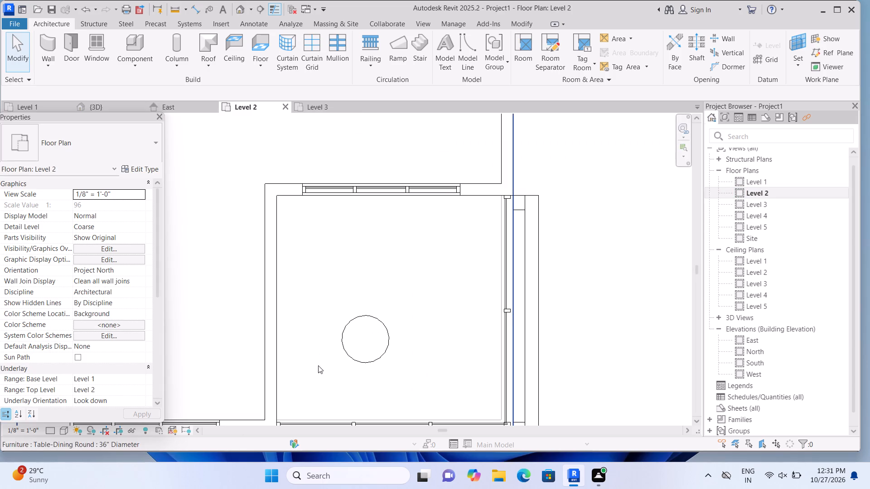
left_click(397, 332)
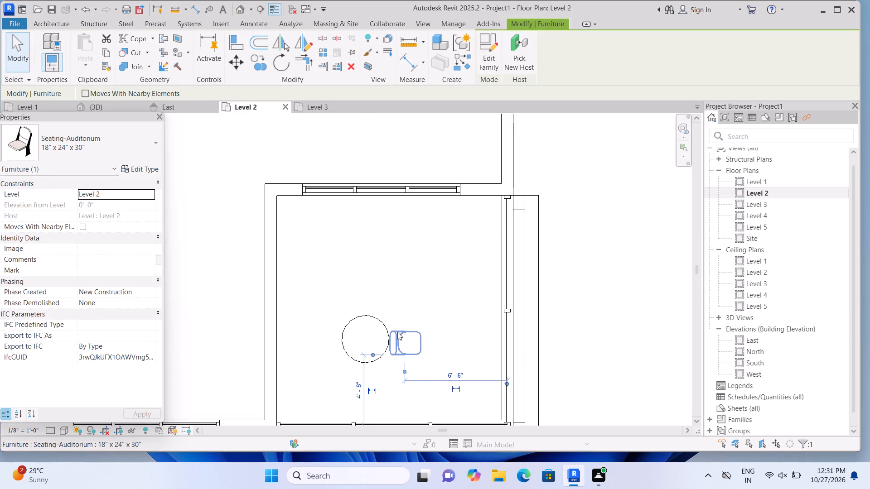
key("space")
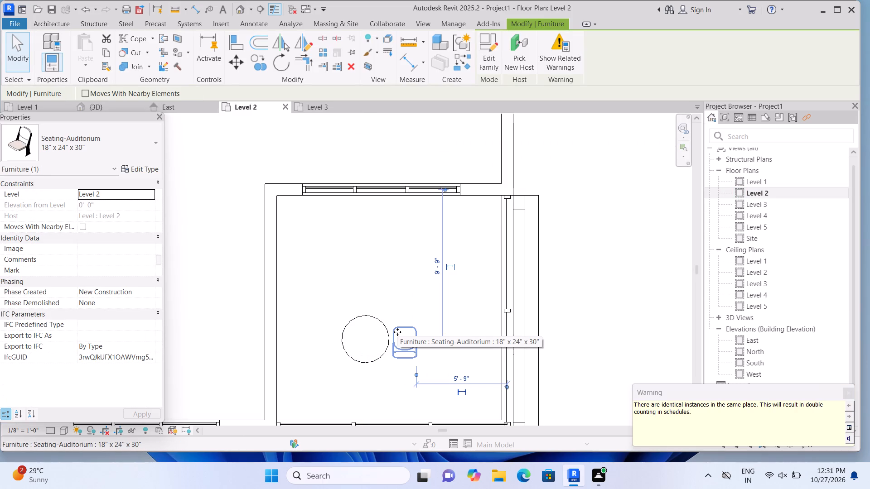
key("space")
key("space")
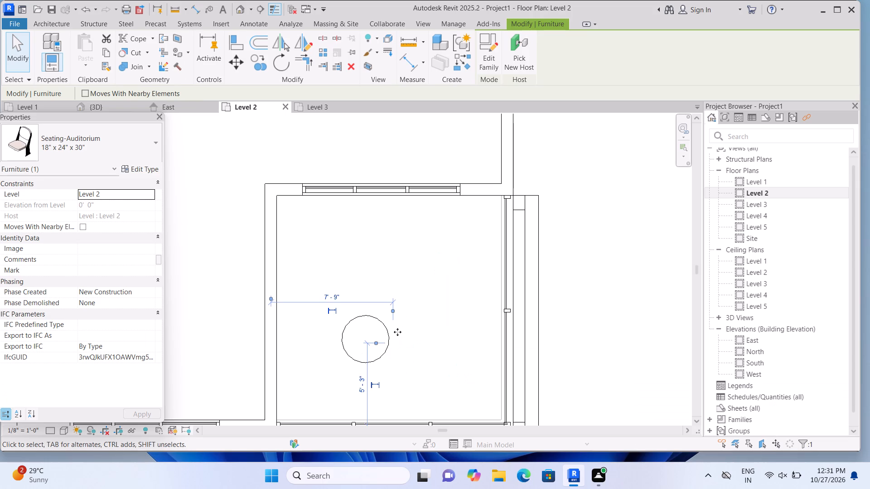
key("space")
key("space")
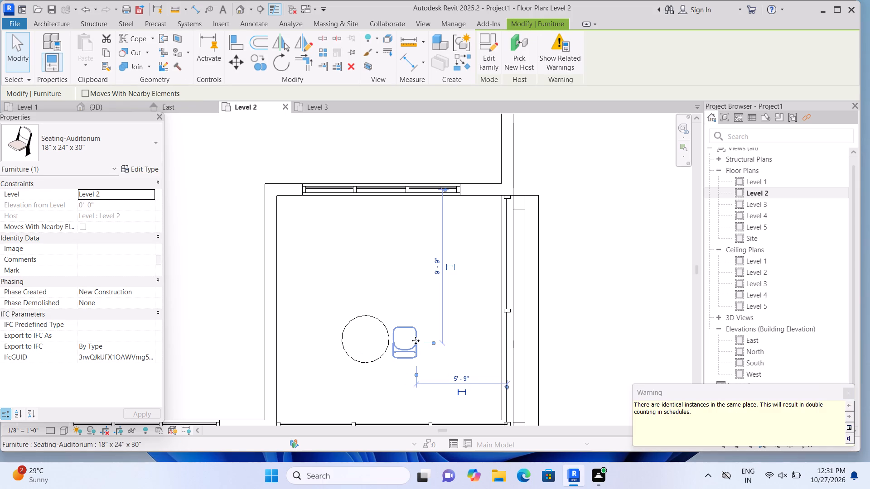
key("space")
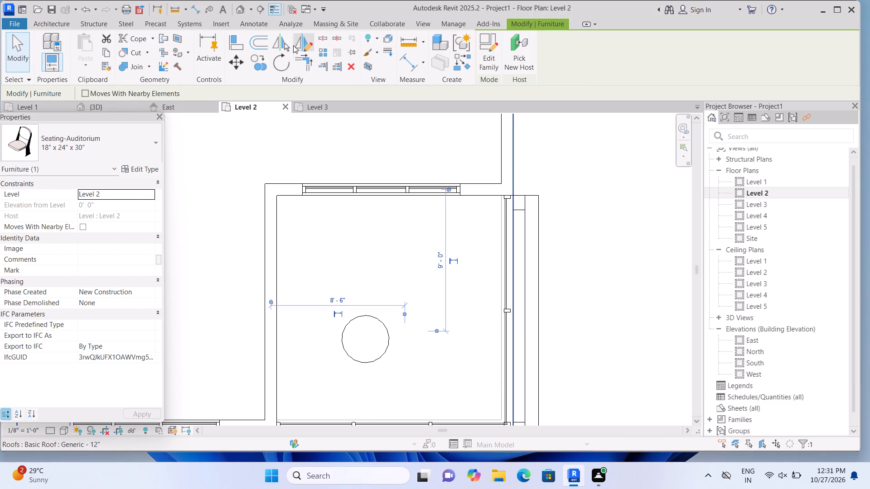
After checking the seats in 3D, delete the duplicate east-side auditorium seat with its backrest to the south from the Level 2 plan.
left_click(237, 9)
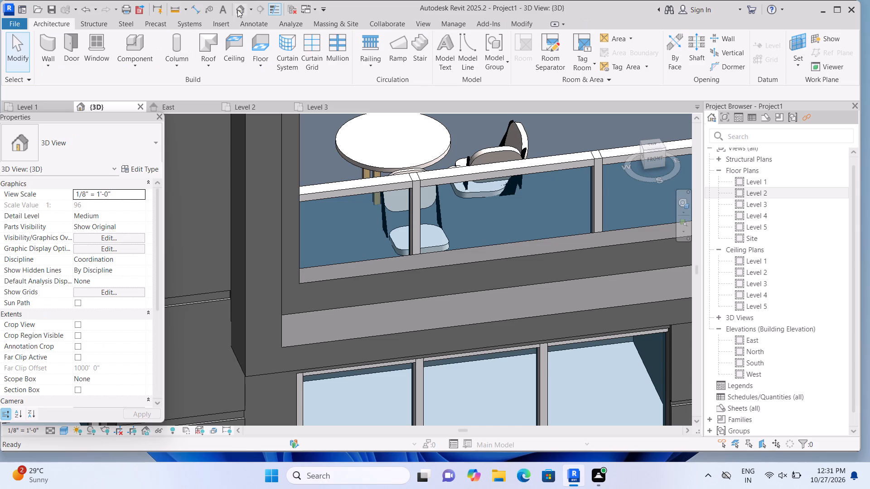
scroll(393, 178, "down", 3)
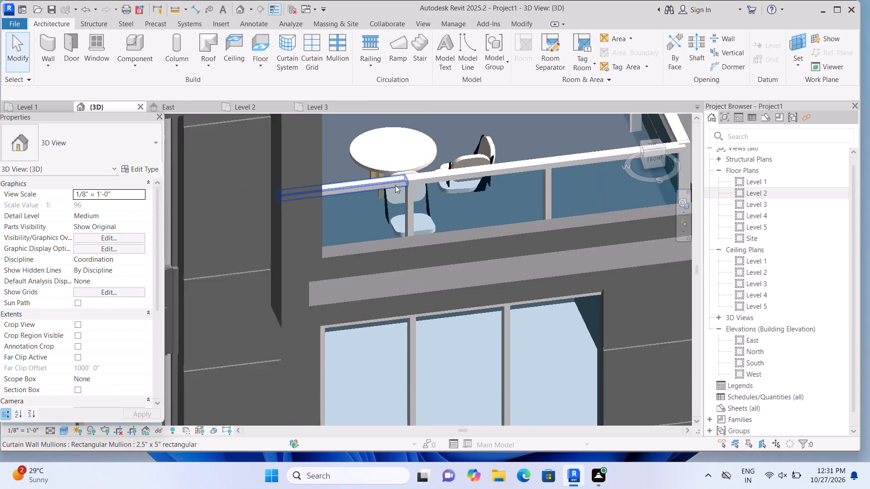
scroll(395, 185, "down", 1)
scroll(501, 206, "up", 3)
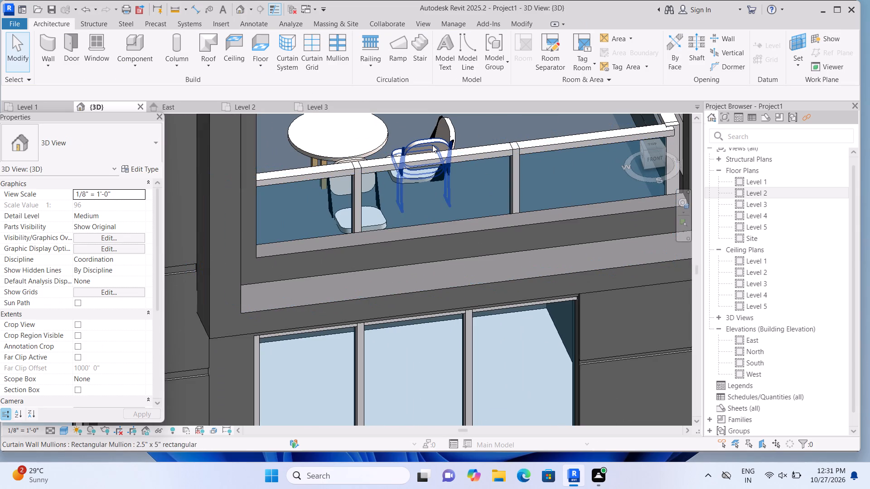
double_click(737, 190)
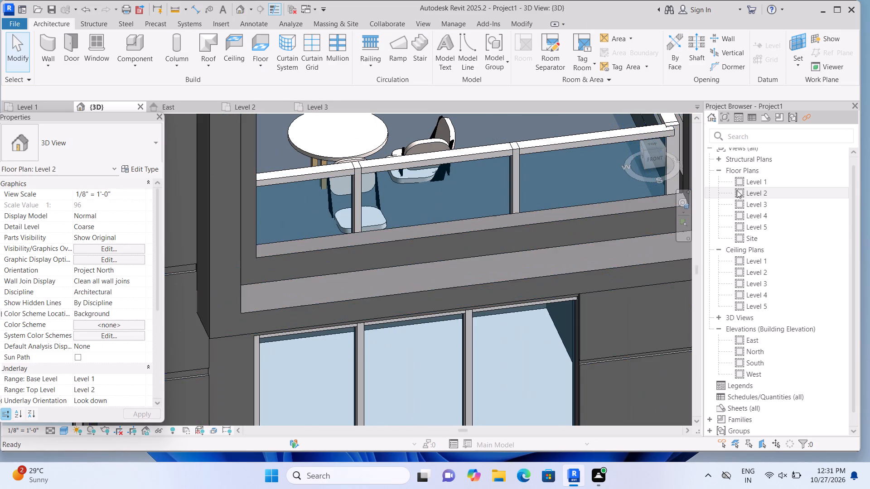
left_click(408, 333)
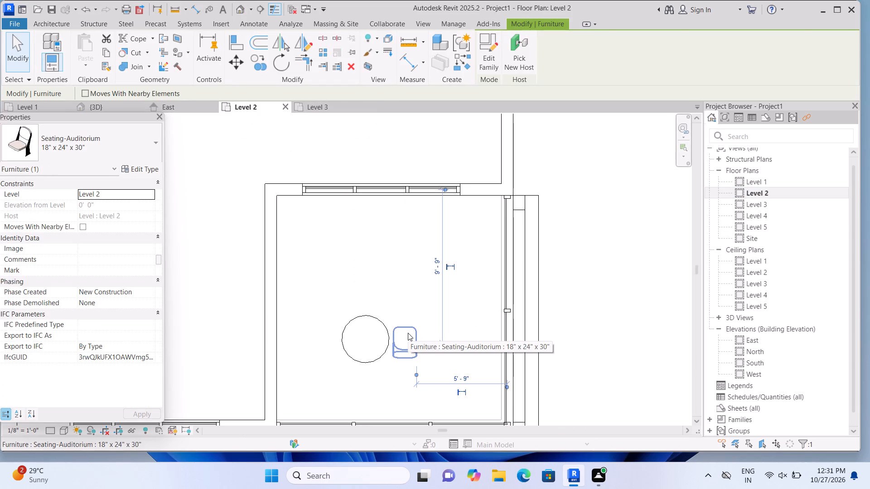
key("Delete")
left_click(402, 340)
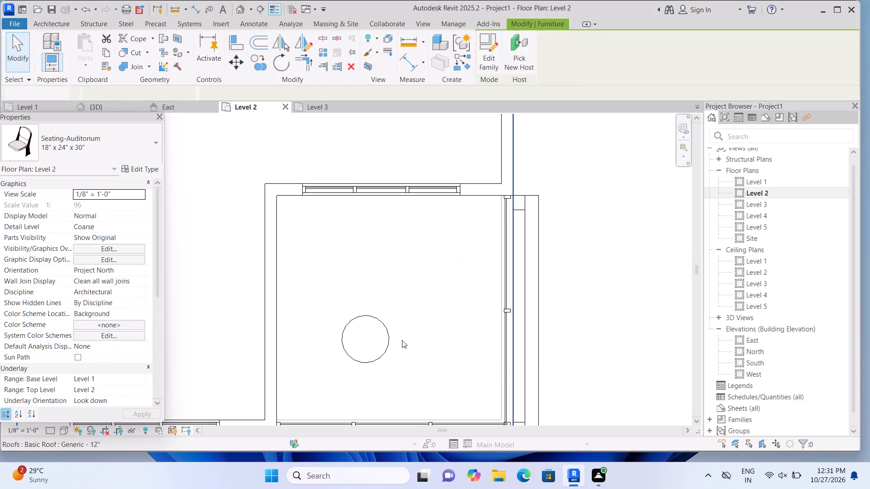
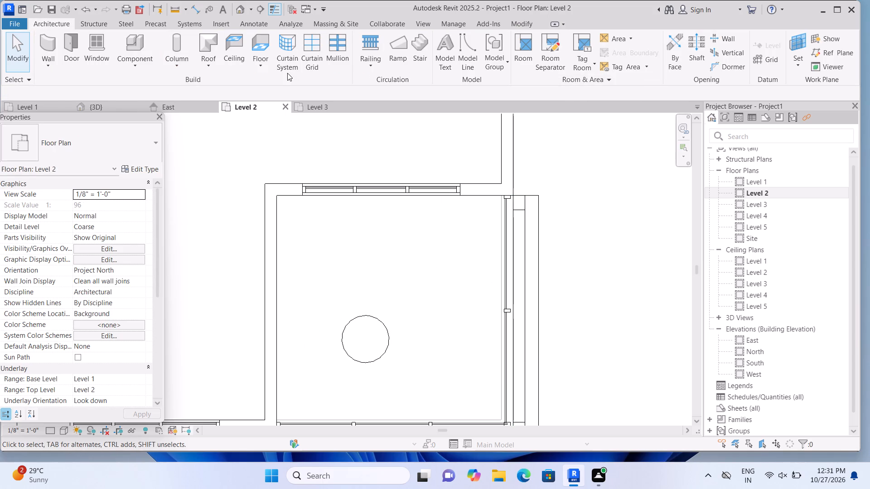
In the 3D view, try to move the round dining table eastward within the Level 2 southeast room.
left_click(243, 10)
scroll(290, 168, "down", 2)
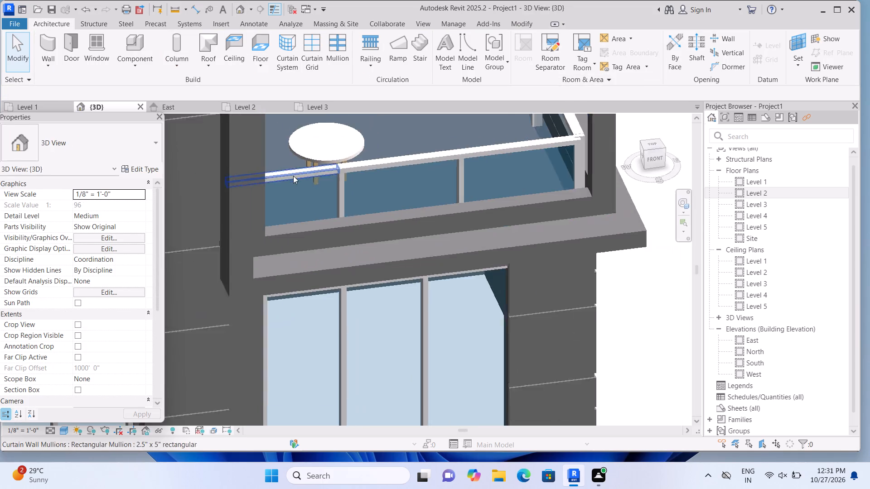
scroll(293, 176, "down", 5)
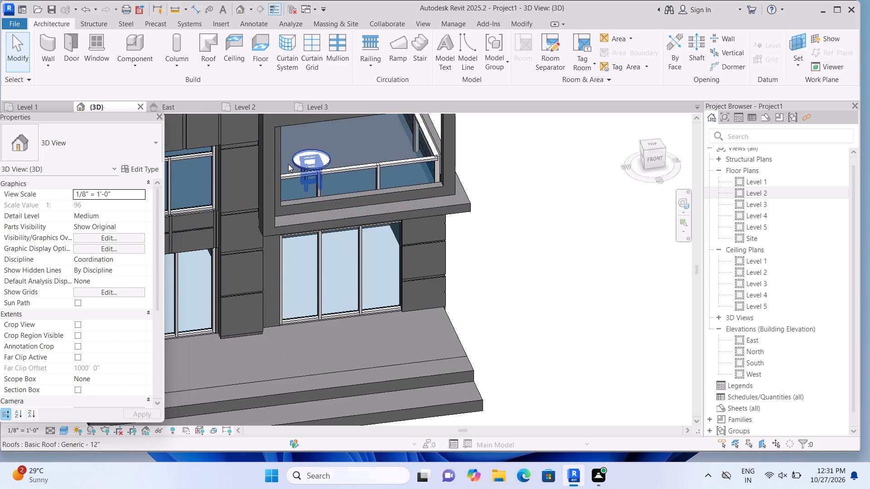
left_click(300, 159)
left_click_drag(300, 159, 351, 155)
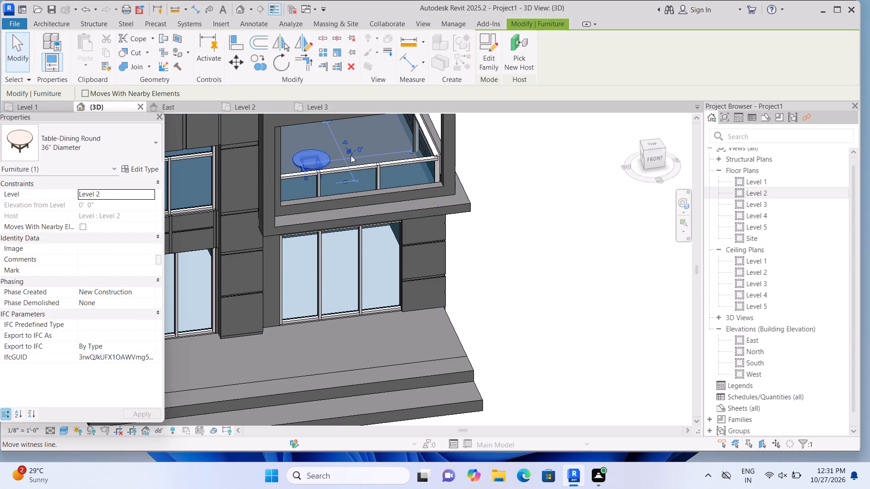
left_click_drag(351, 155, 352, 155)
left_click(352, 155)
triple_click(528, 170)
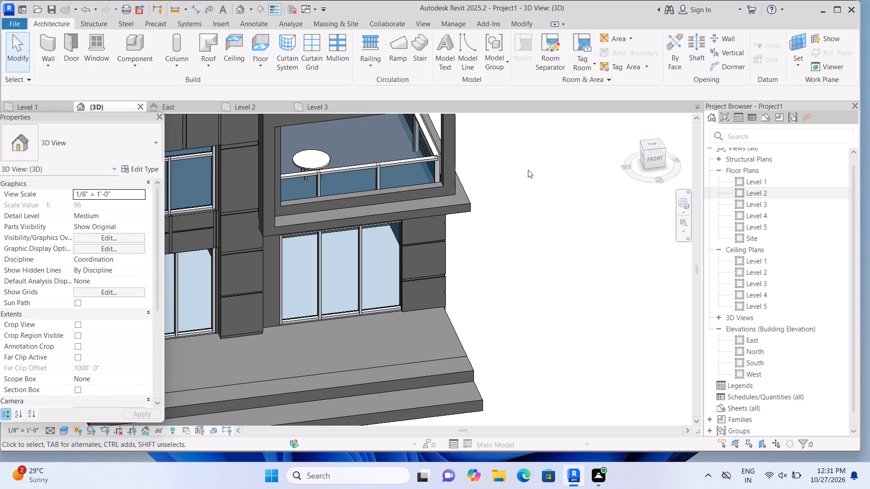
In the Level 2 floor plan, move the round dining table south and slightly west, closer to the room's south curtain wall.
triple_click(740, 194)
middle_click_drag(427, 382, 418, 314)
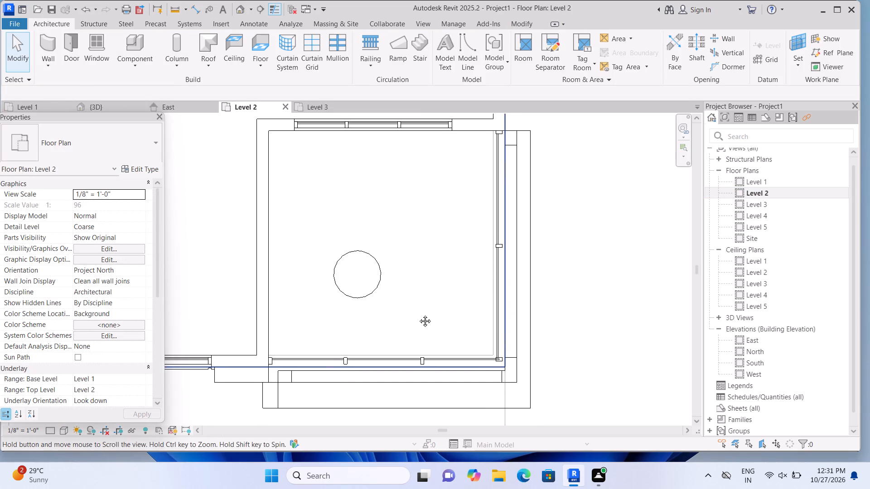
middle_click_drag(418, 314, 416, 313)
left_click(374, 273)
left_click_drag(360, 278, 357, 307)
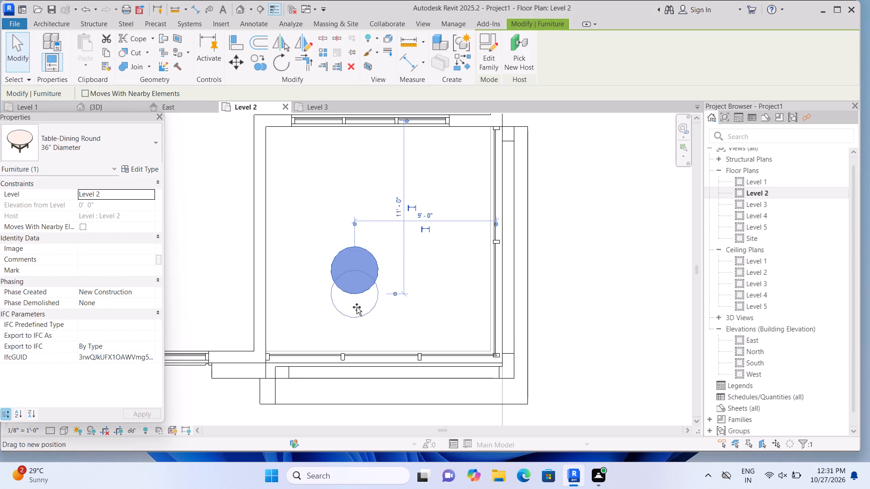
left_click_drag(357, 307, 354, 318)
left_click(354, 318)
left_click(631, 305)
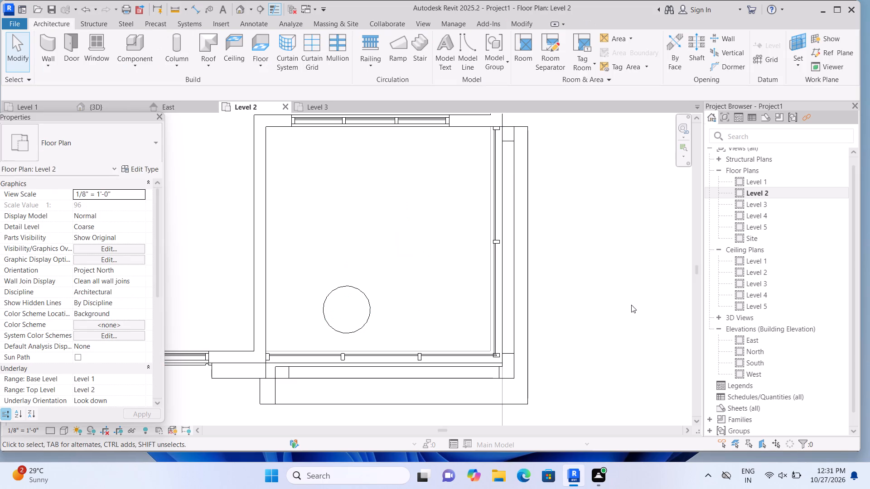
Start placing a component in the Level 2 floor plan's southeast room.
left_click(116, 43)
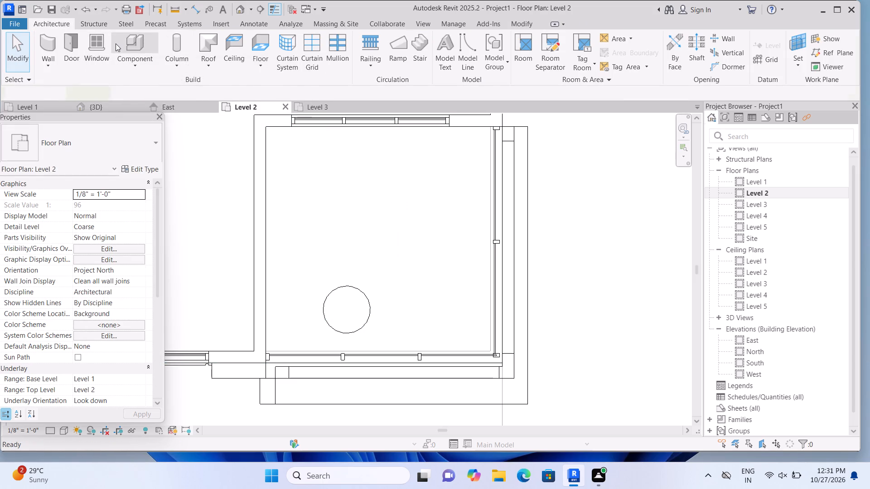
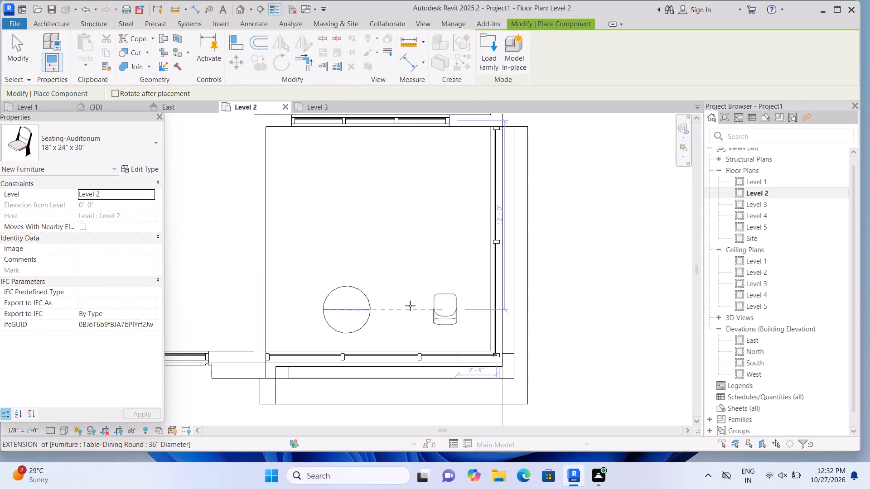
Place a Seating-Auditorium 18" x 24" x 30" chair against the round table's east side, about 7'-0" from the east curtain wall.
key("space")
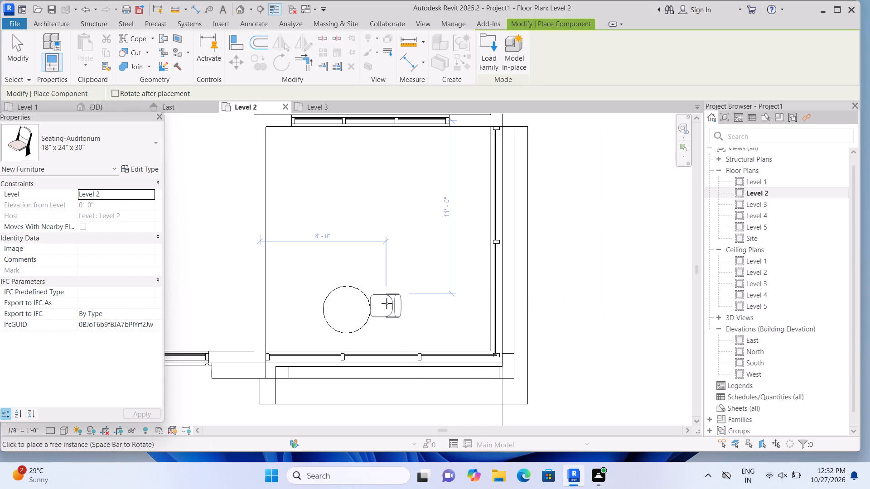
key("space")
key("space")
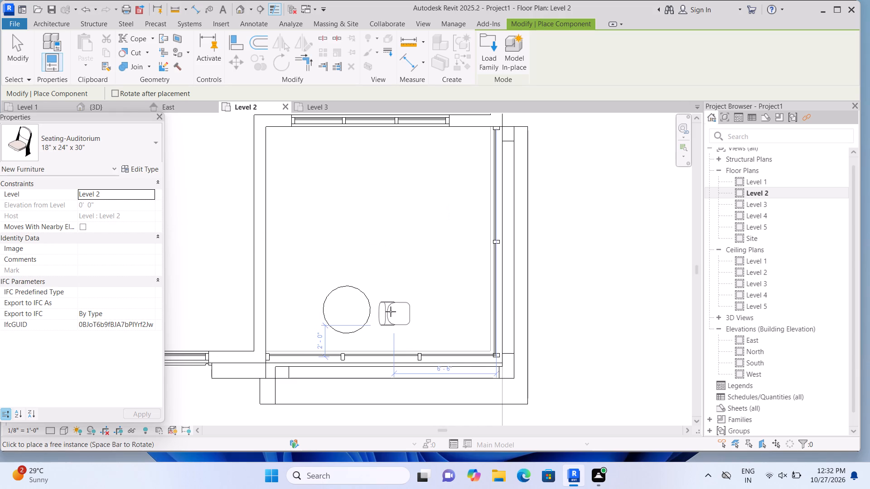
left_click(385, 312)
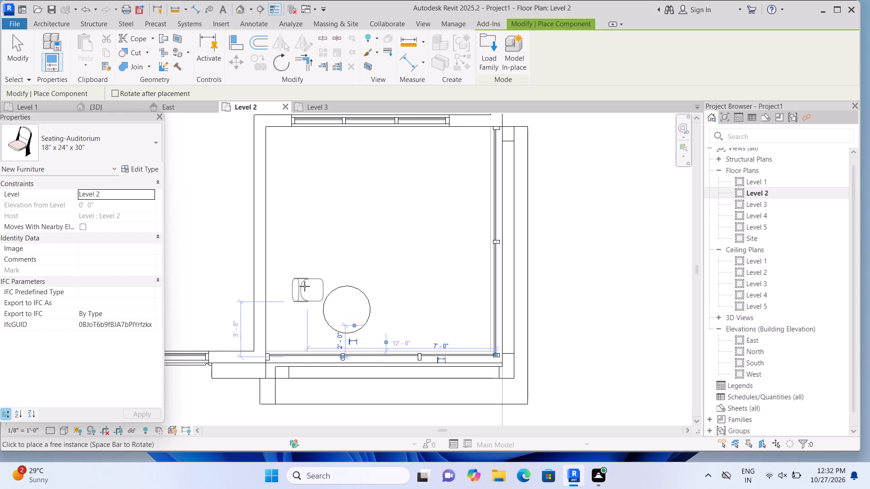
Place a second Seating-Auditorium chair west of the round table, aligned with the first and about 2'-6" from the west wall, and check it in 3D.
key("space")
key("space")
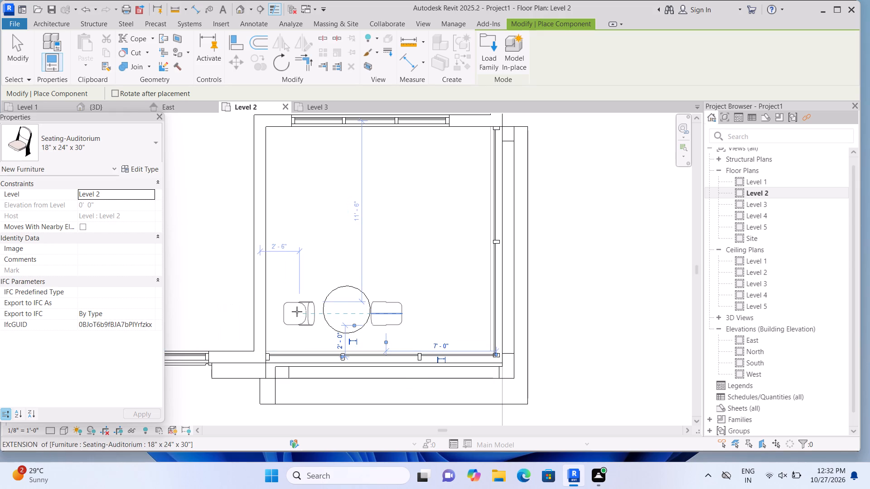
double_click(298, 312)
key("Escape")
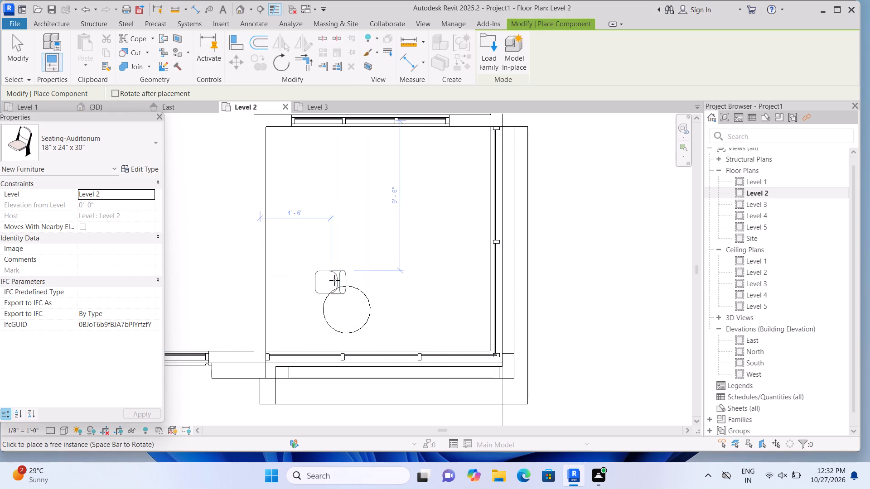
left_click(242, 7)
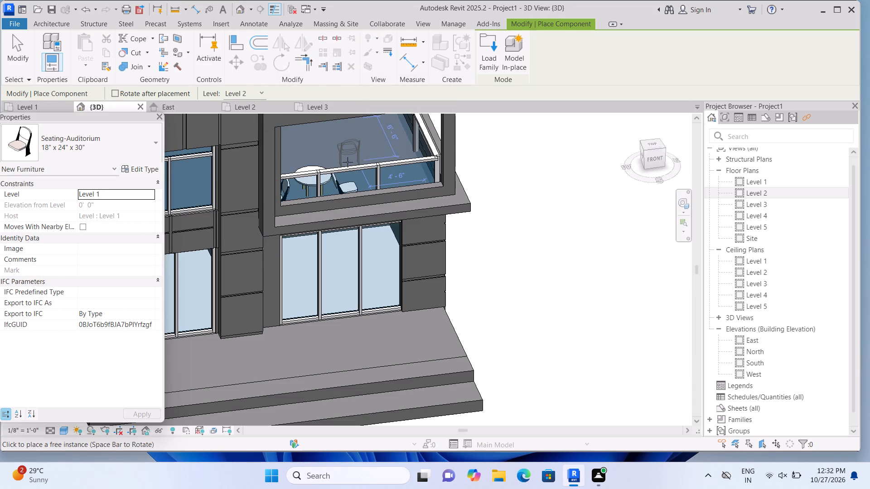
key("Escape")
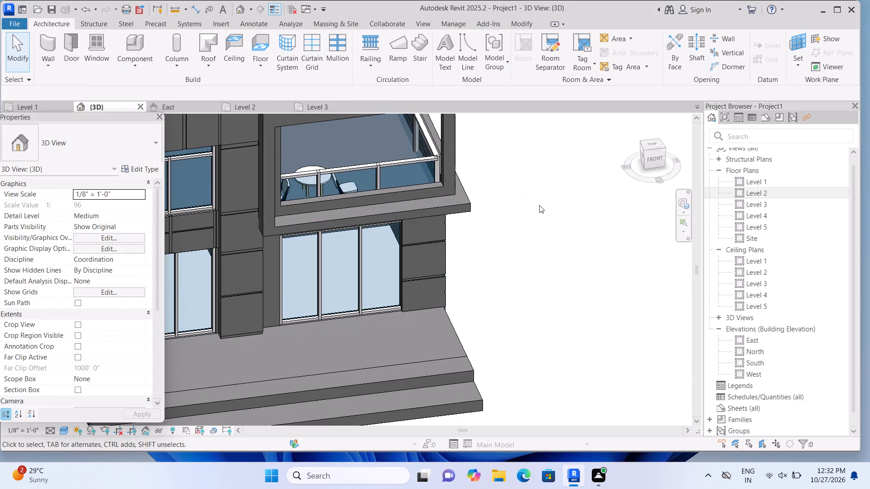
In the Level 2 floor plan, rotate the chair east of the table 180° so it faces the table, and check it in 3D.
double_click(741, 192)
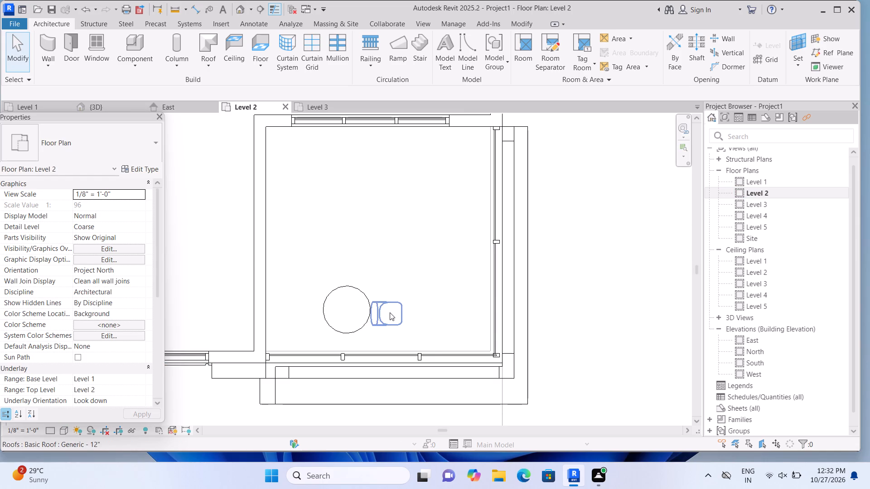
left_click(390, 312)
key("space")
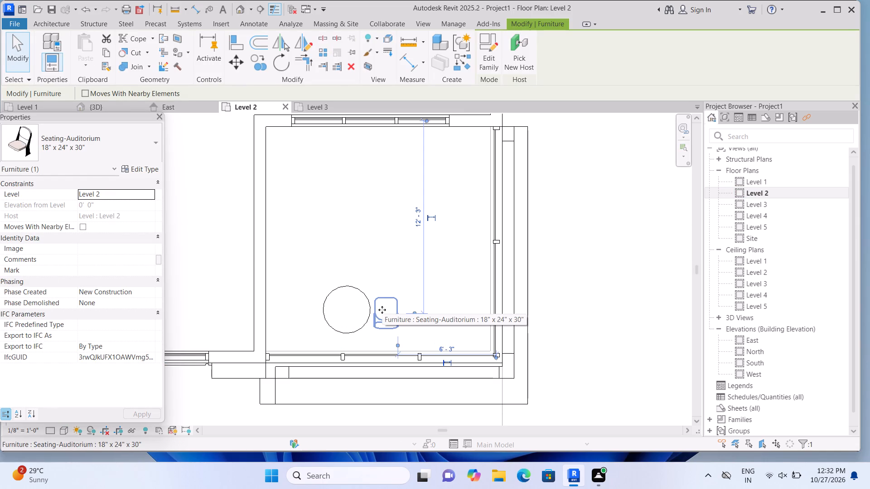
left_click(382, 310)
key("space")
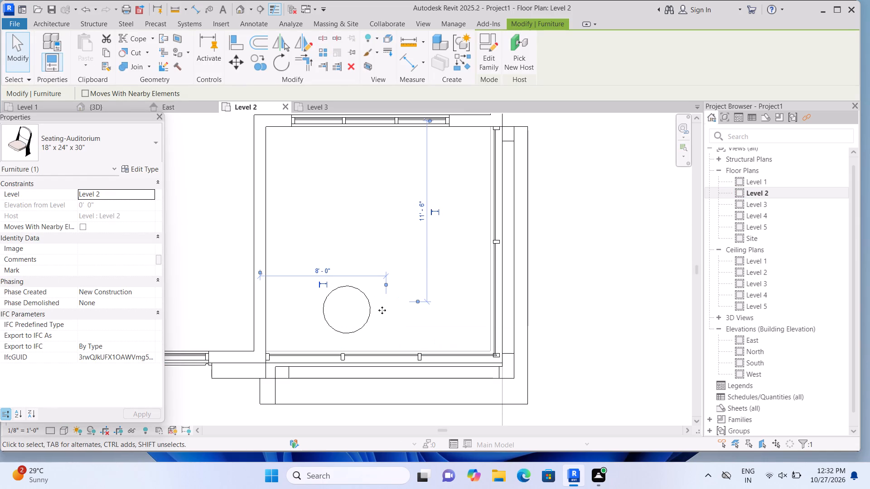
left_click(382, 310)
left_click(244, 8)
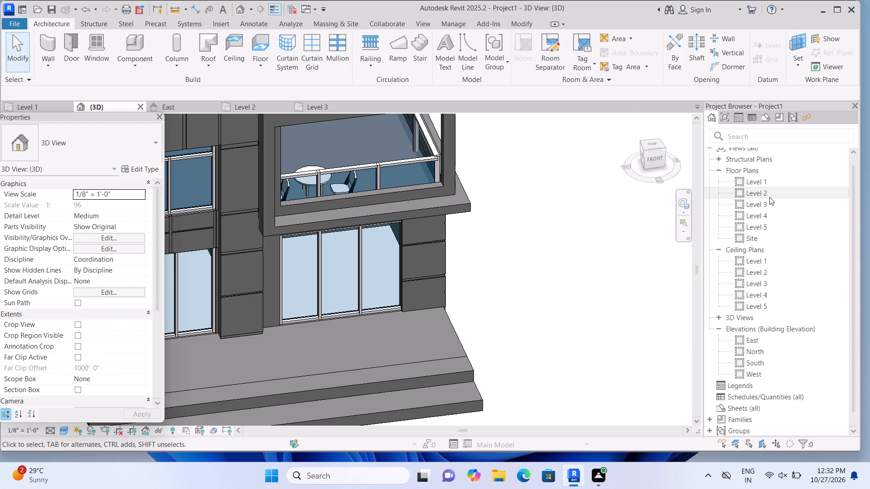
In the Level 2 floor plan, rotate the chair west of the table 180° so it faces the table, and check it in 3D.
triple_click(739, 193)
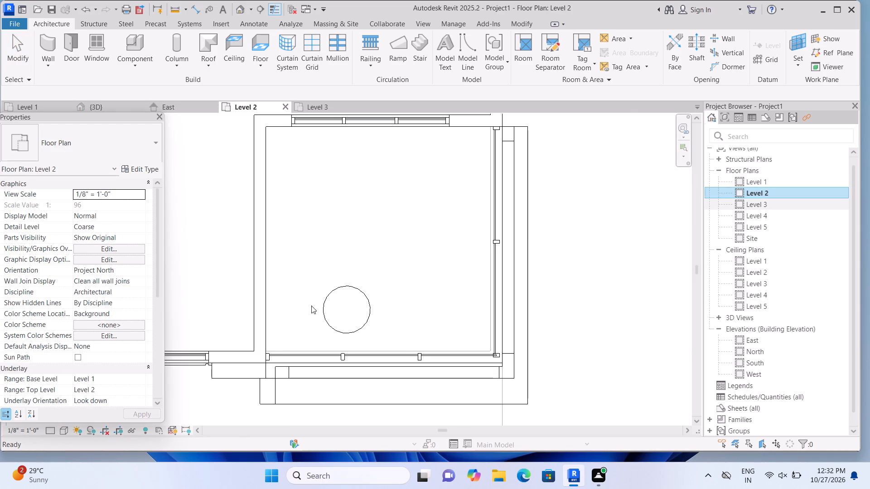
scroll(312, 302, "down", 1)
scroll(316, 307, "up", 3)
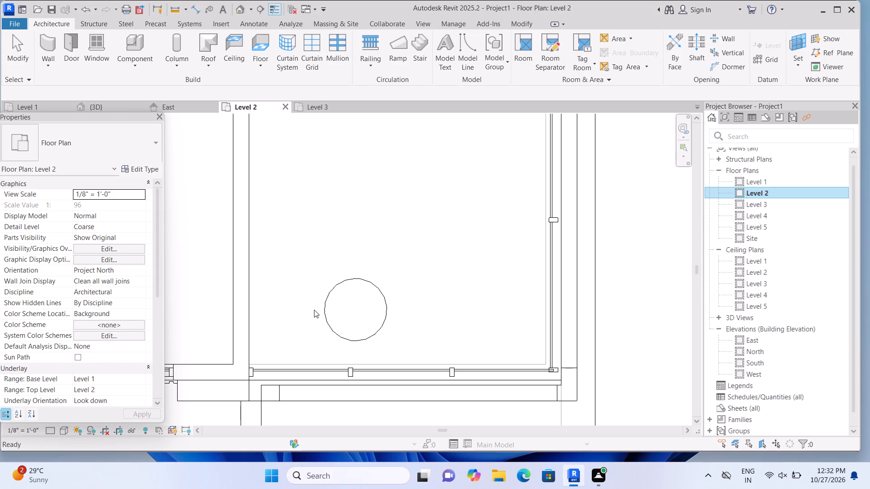
scroll(399, 314, "down", 2)
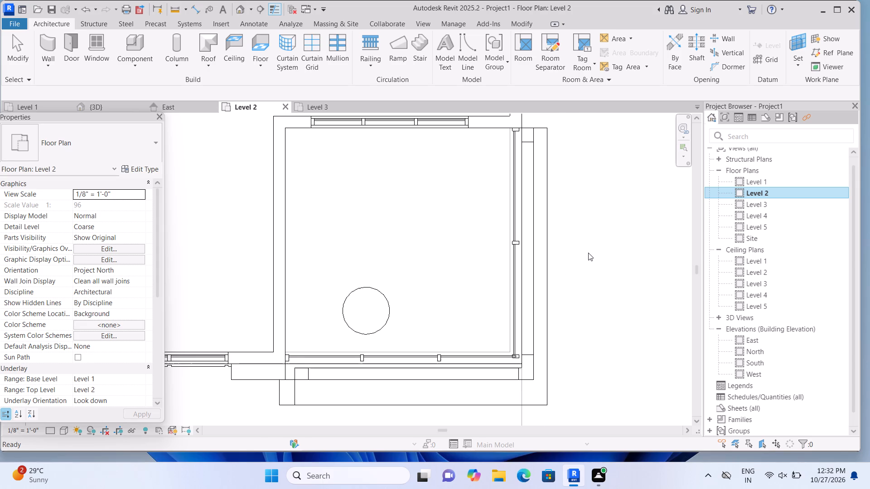
left_click(588, 253)
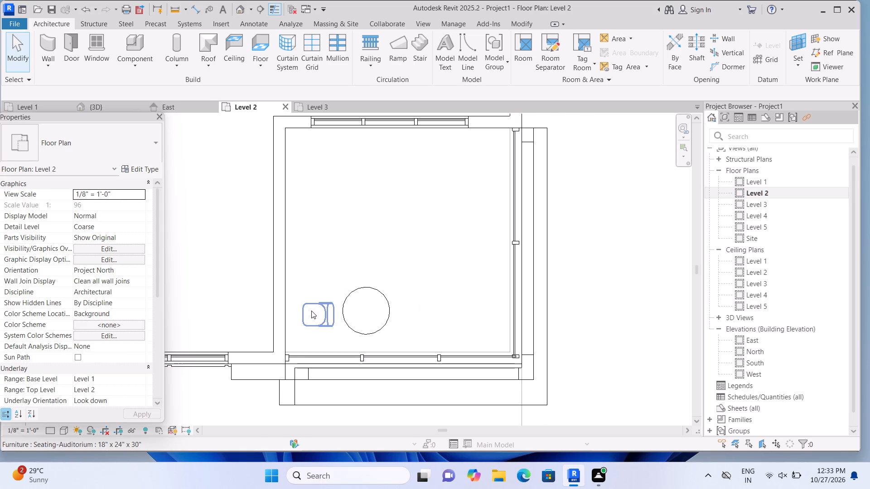
left_click(311, 311)
key("space")
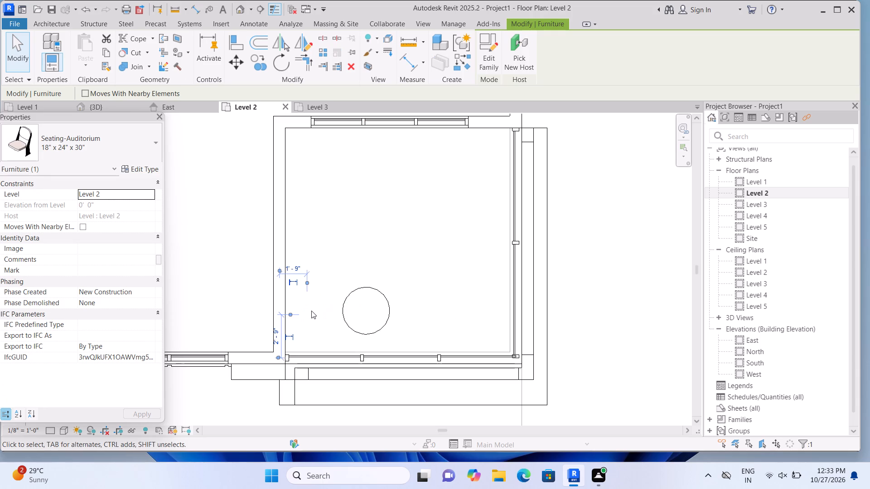
left_click(311, 311)
key("space")
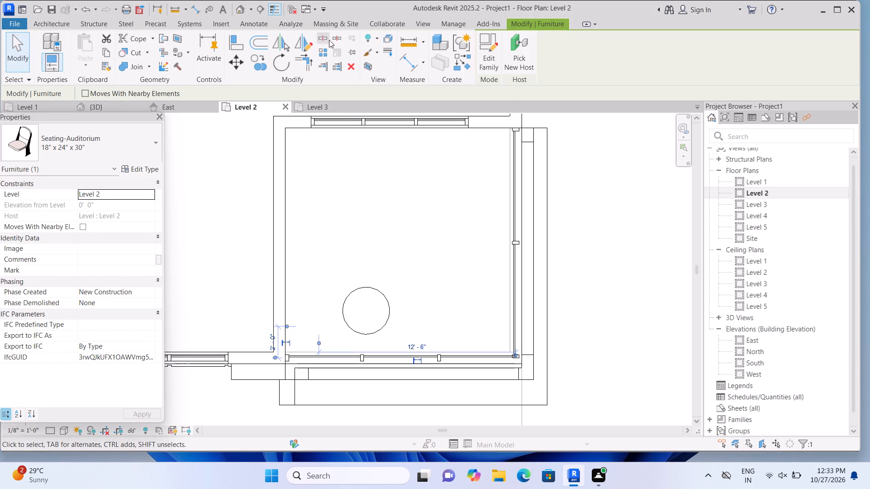
left_click(242, 10)
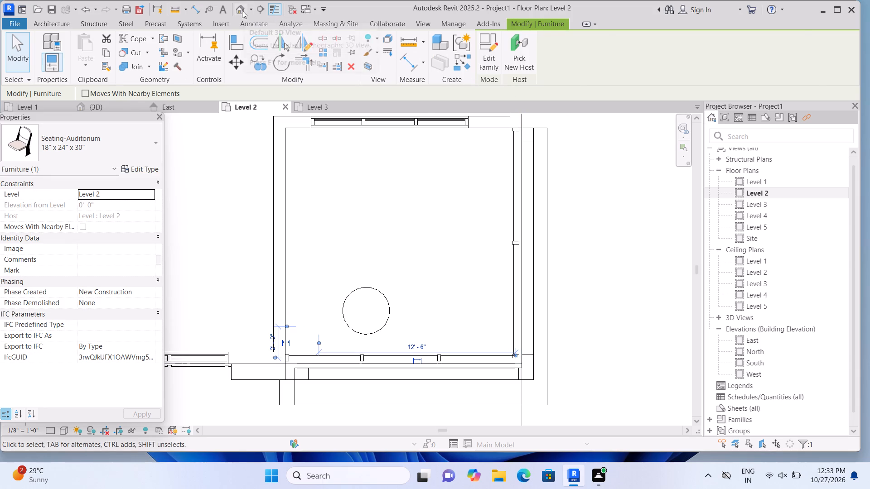
scroll(613, 272, "down", 2)
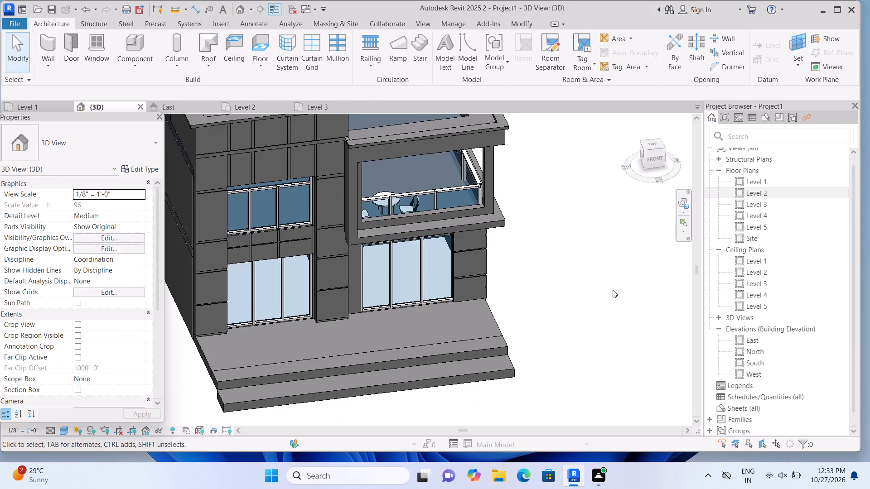
scroll(613, 290, "down", 1)
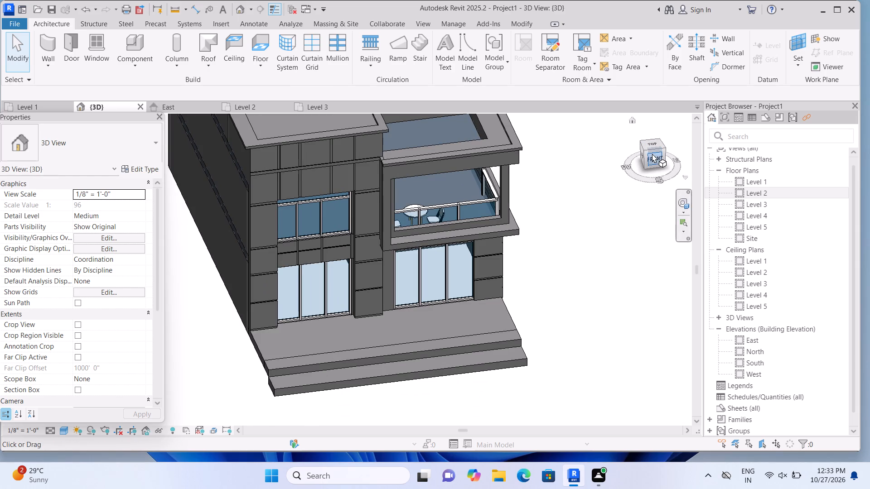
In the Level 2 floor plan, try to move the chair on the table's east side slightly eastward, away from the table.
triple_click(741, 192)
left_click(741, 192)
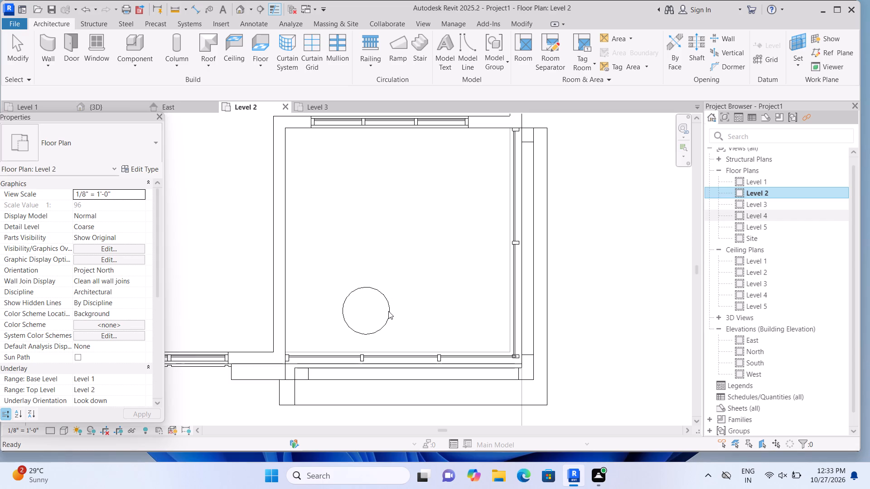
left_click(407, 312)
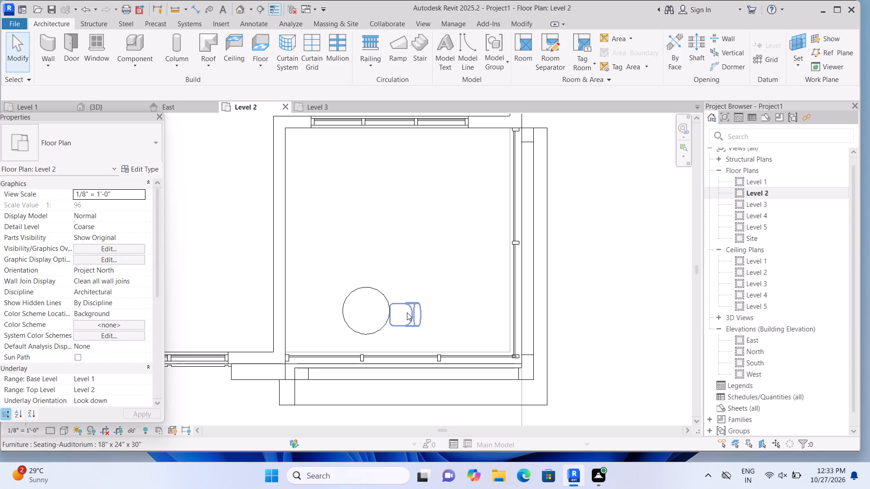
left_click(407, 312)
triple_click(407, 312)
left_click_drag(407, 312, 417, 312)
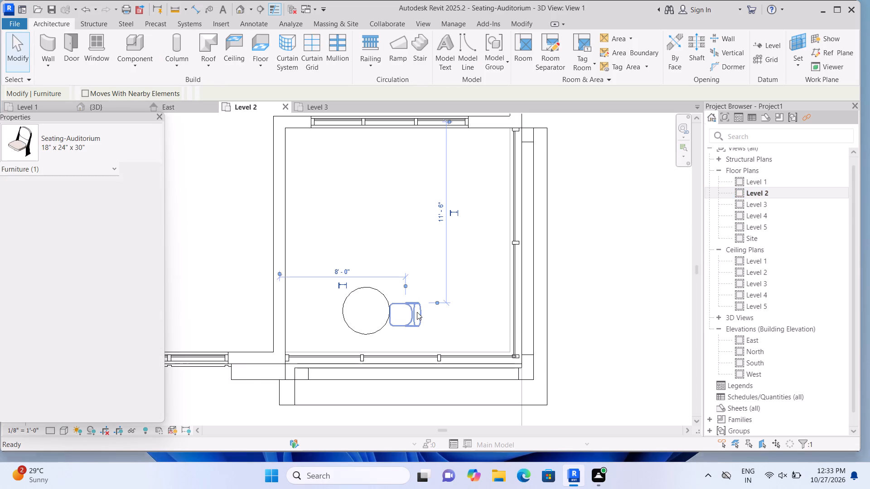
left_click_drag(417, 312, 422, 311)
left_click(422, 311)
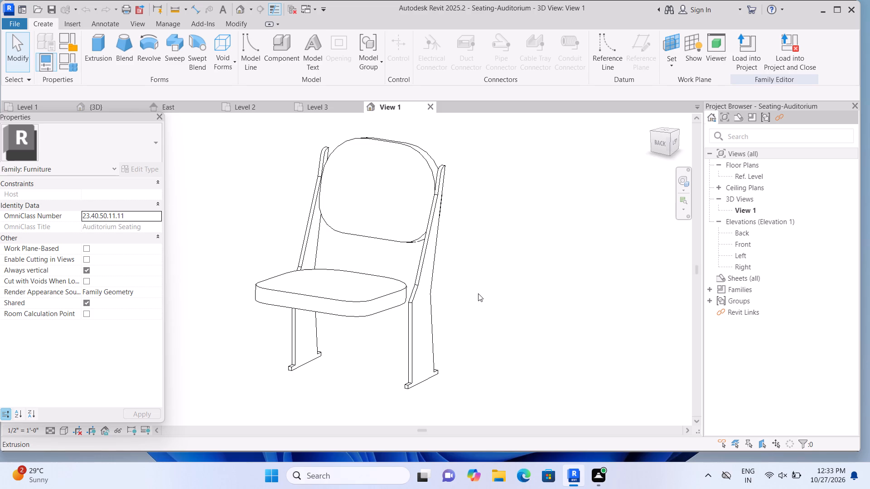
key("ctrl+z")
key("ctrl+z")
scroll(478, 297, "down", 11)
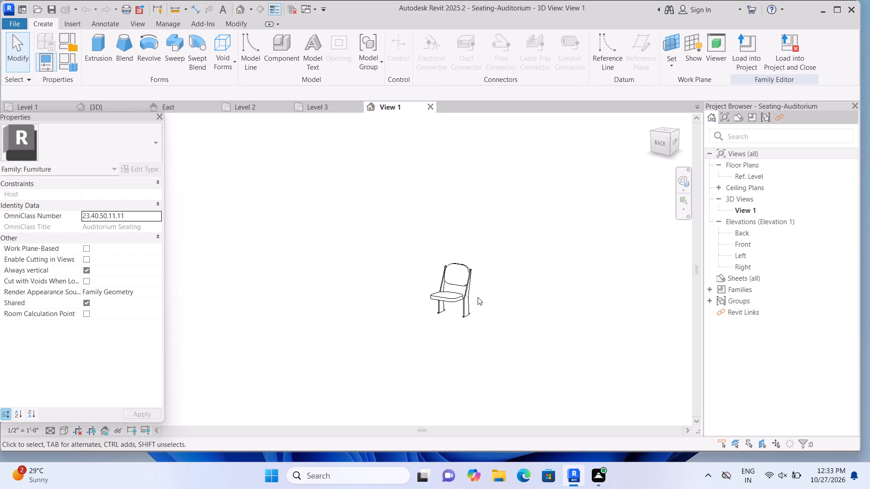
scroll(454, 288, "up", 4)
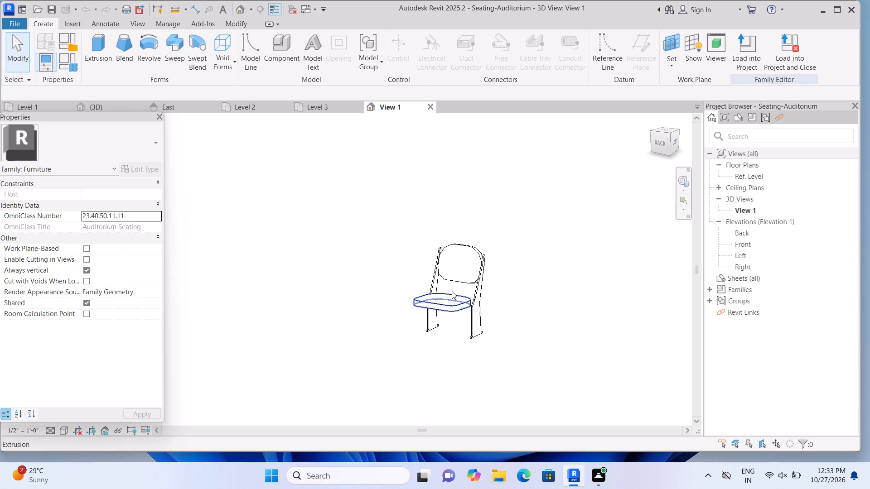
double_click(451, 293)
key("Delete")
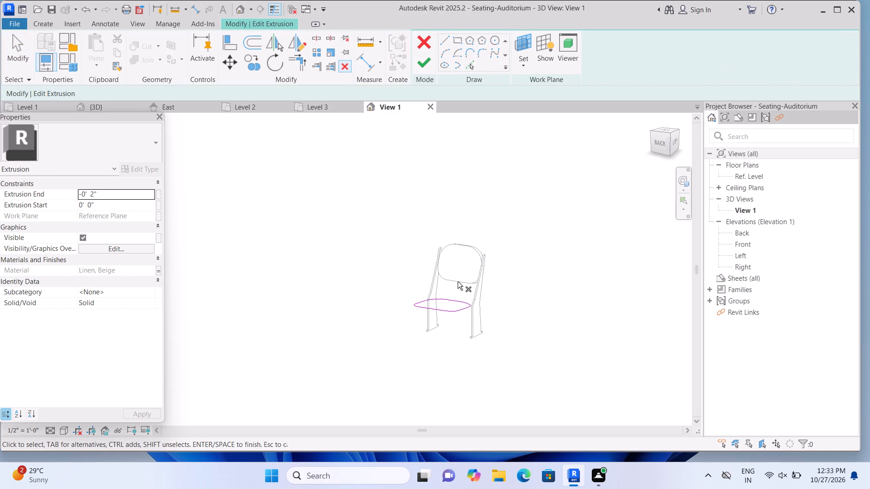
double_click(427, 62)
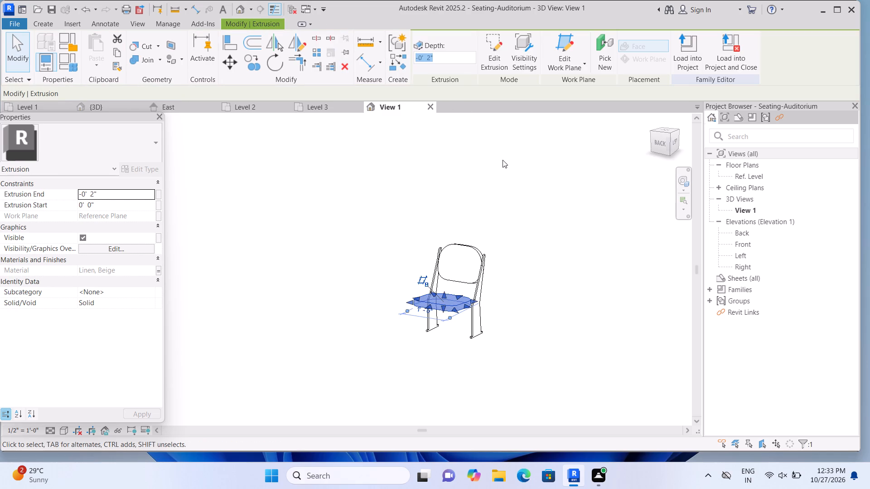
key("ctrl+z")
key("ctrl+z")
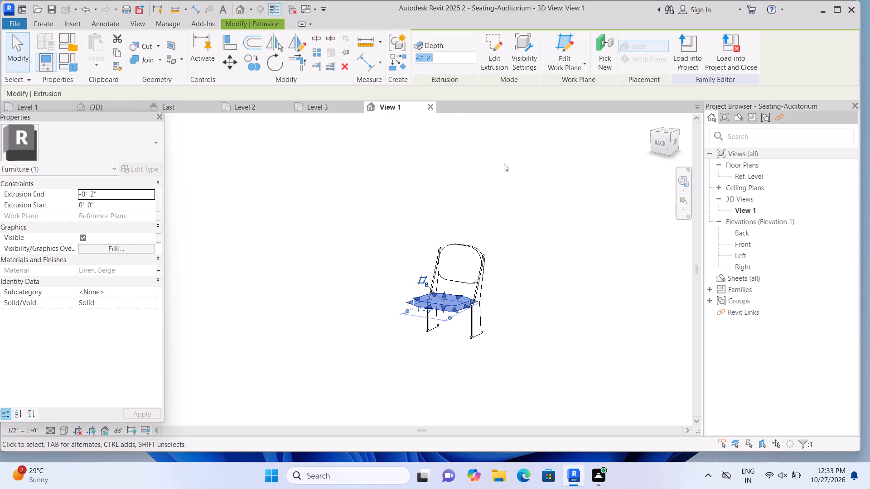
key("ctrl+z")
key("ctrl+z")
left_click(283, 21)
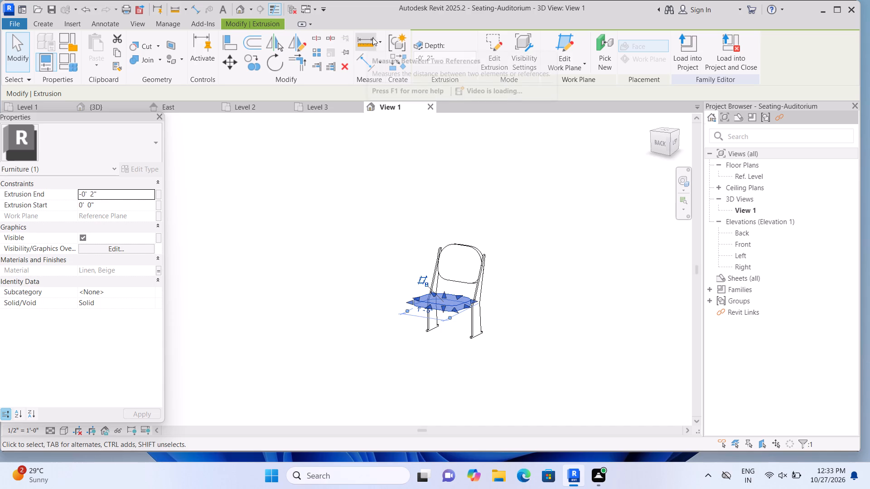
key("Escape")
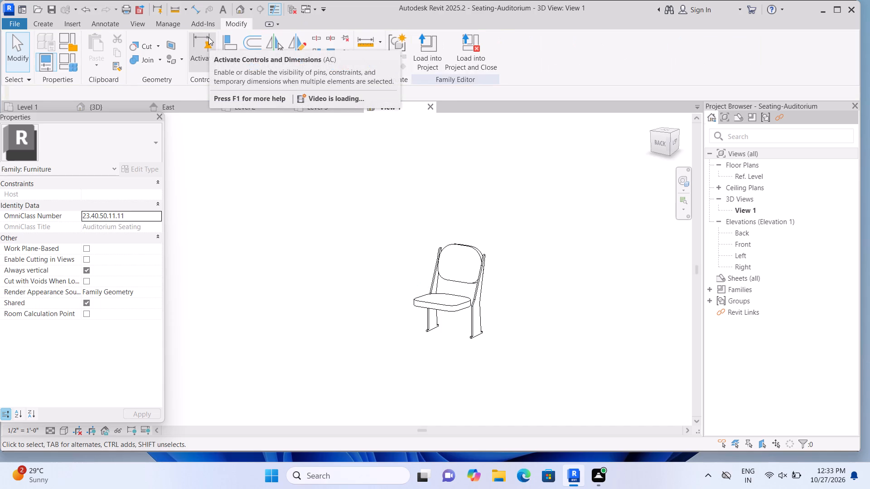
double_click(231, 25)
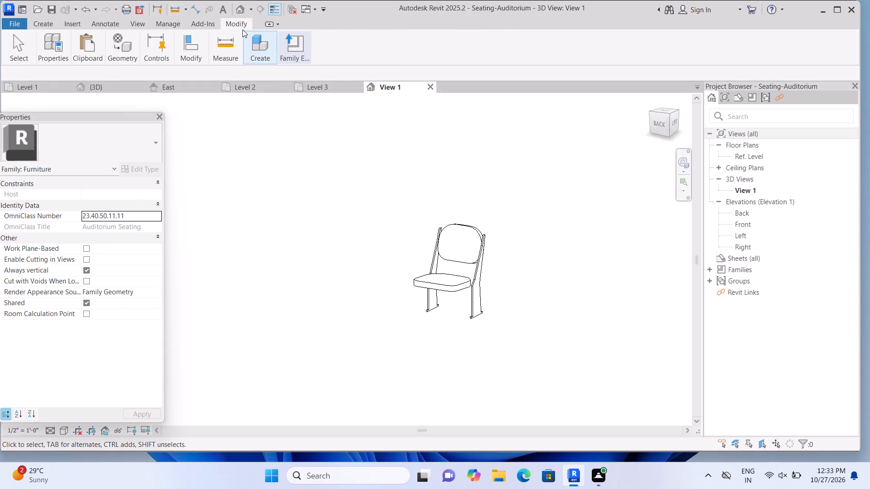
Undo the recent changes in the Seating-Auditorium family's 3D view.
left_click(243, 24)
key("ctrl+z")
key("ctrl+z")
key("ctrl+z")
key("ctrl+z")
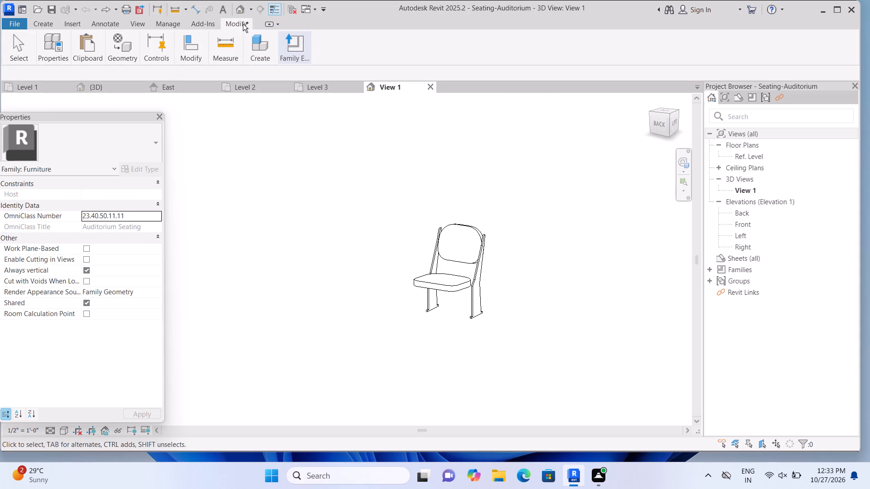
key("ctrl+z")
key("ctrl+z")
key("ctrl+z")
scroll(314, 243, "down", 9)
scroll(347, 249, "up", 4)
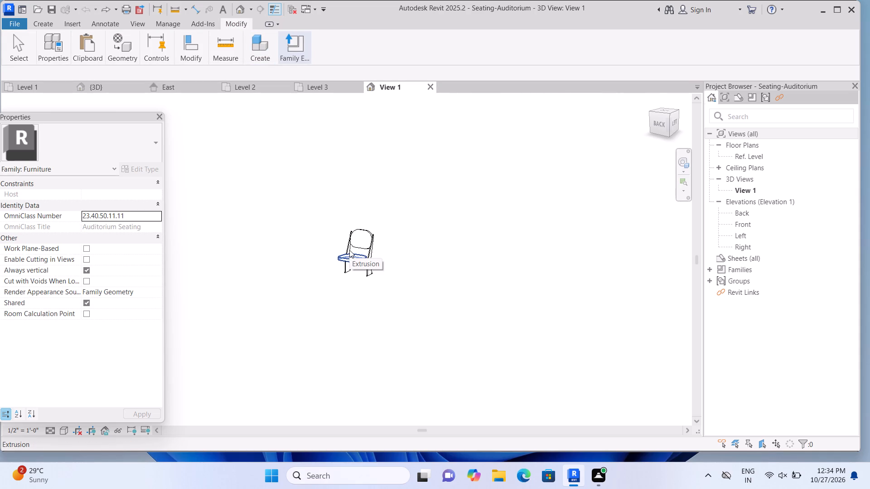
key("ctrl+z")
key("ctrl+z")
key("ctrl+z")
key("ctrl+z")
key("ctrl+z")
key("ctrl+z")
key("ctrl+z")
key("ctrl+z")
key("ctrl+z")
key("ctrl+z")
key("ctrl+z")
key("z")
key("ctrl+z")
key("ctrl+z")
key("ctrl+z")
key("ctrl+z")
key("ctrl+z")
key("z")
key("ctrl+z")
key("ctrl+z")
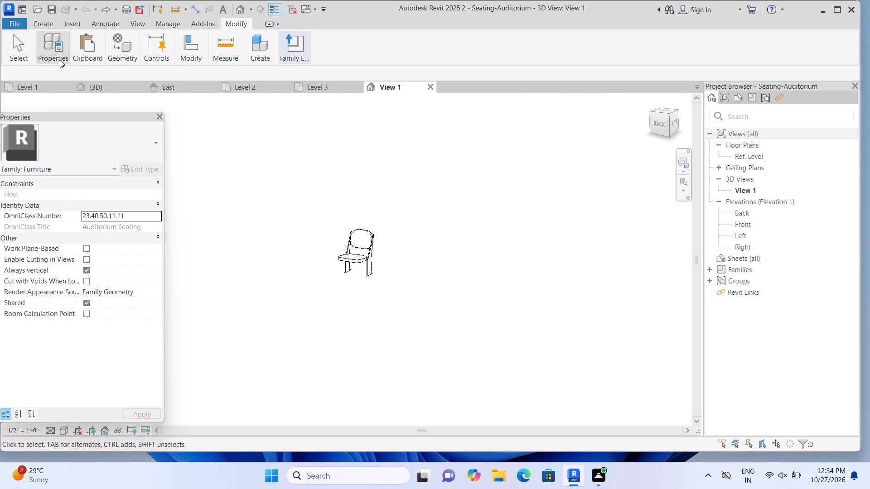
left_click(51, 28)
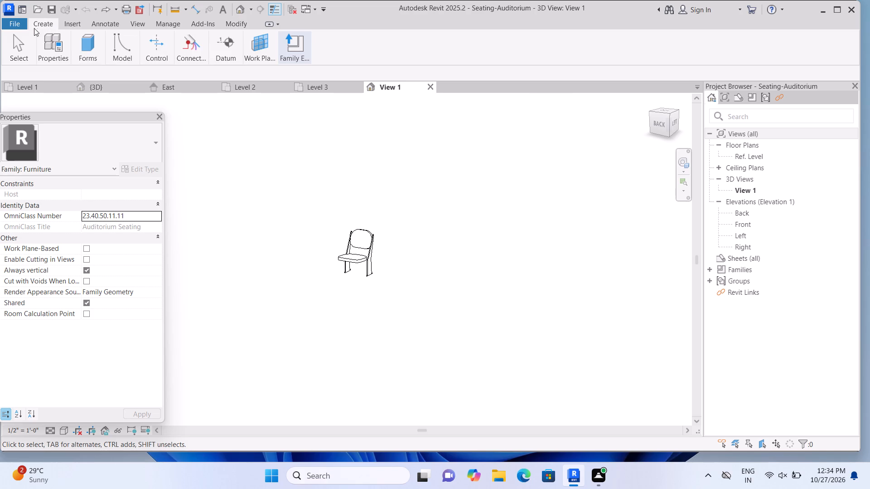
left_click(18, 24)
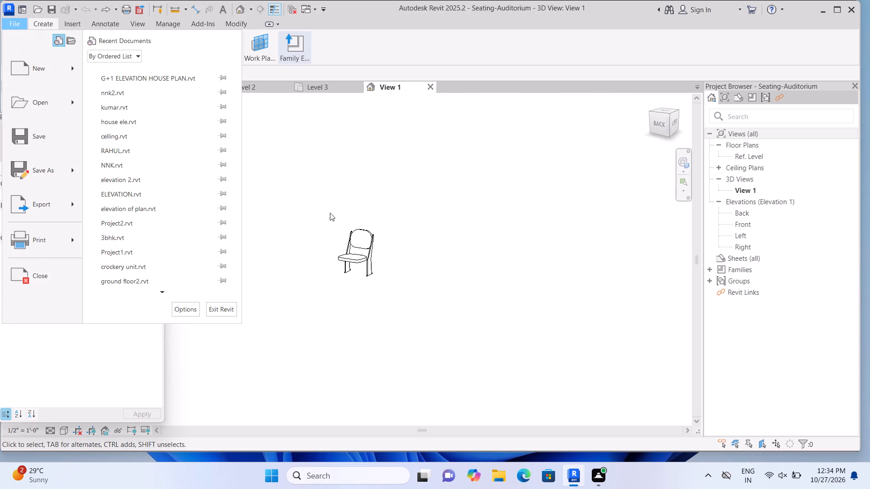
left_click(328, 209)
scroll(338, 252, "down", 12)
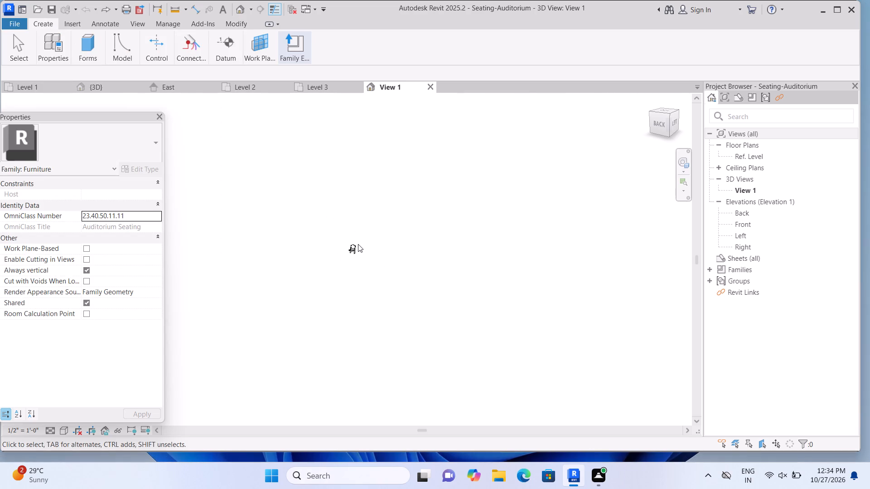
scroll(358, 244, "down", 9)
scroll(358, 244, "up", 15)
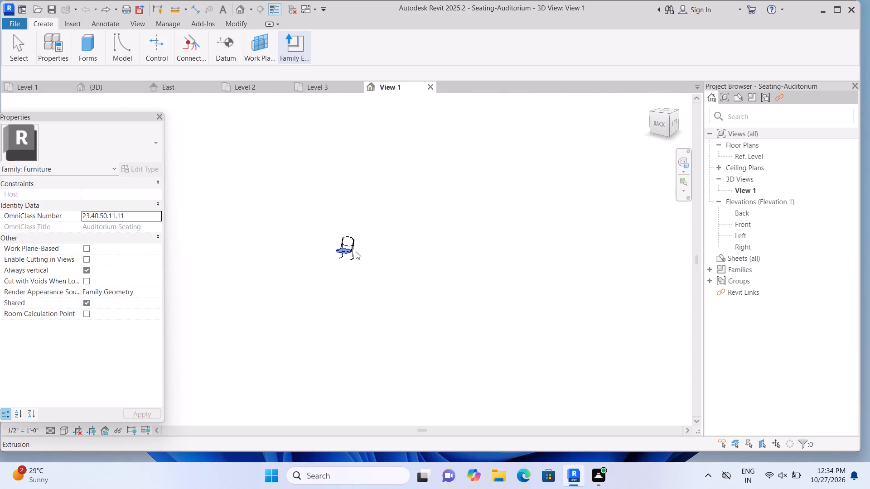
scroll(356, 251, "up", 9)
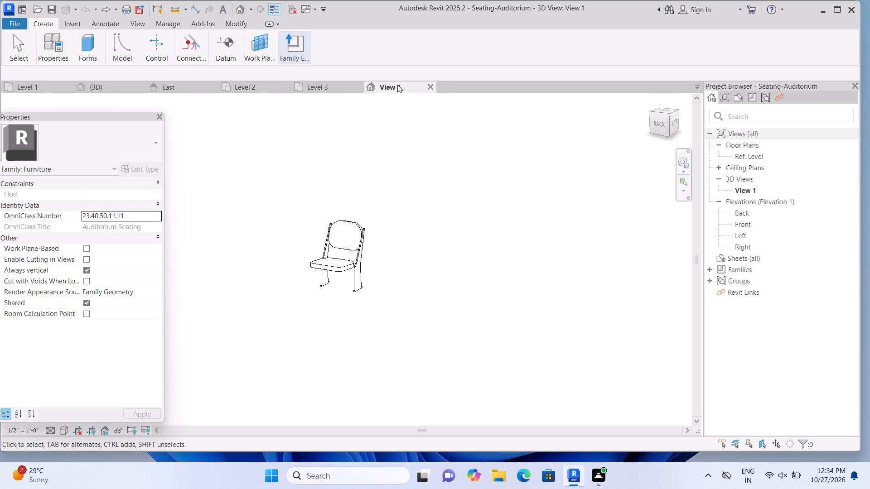
Return to the project's Level 3 floor plan and close the Seating-Auditorium family's View 1.
left_click(346, 88)
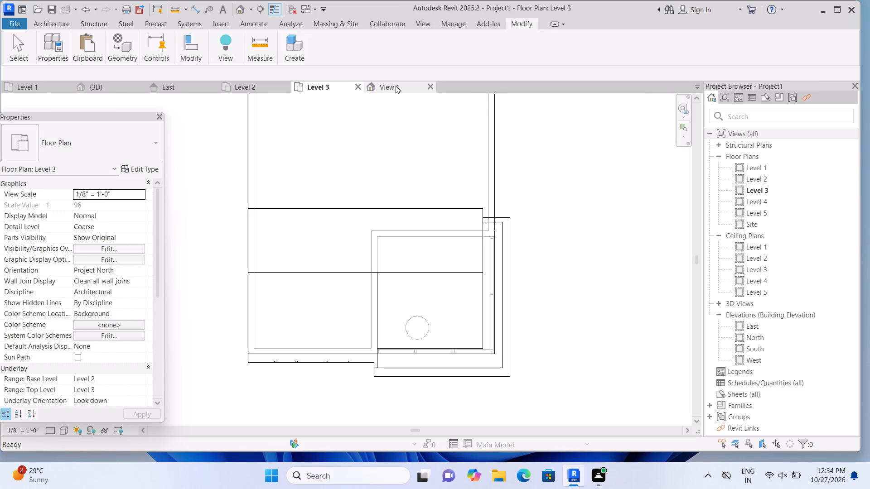
left_click(429, 86)
Examine the Level 3 plan, the front facade and the upper-floor table and chairs in the default 3D view.
scroll(420, 152, "down", 2)
middle_click_drag(419, 135, 355, 233)
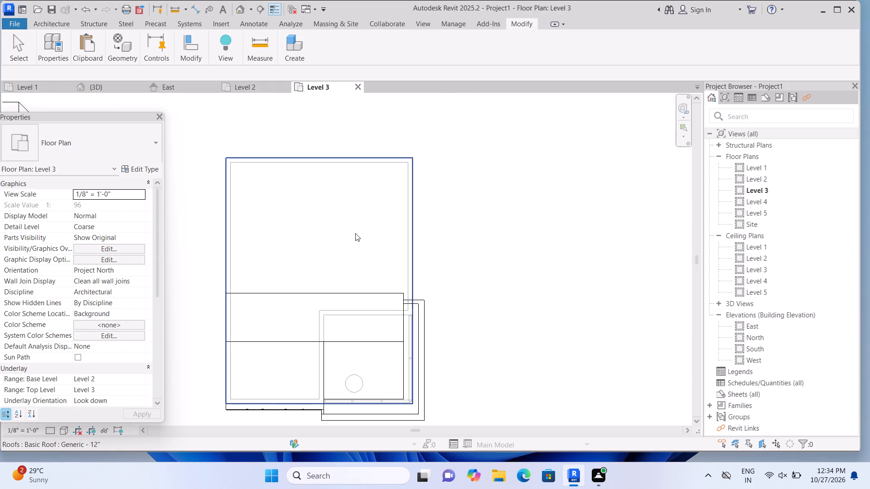
middle_click_drag(361, 245, 391, 228)
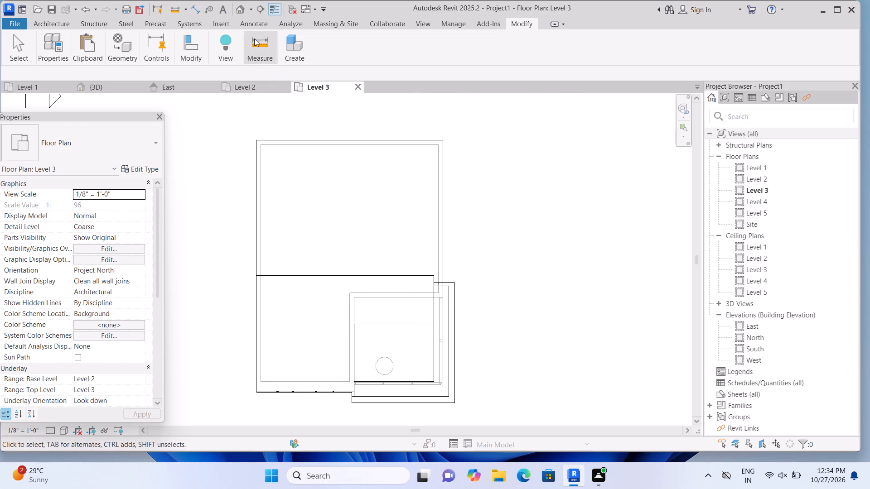
left_click(241, 7)
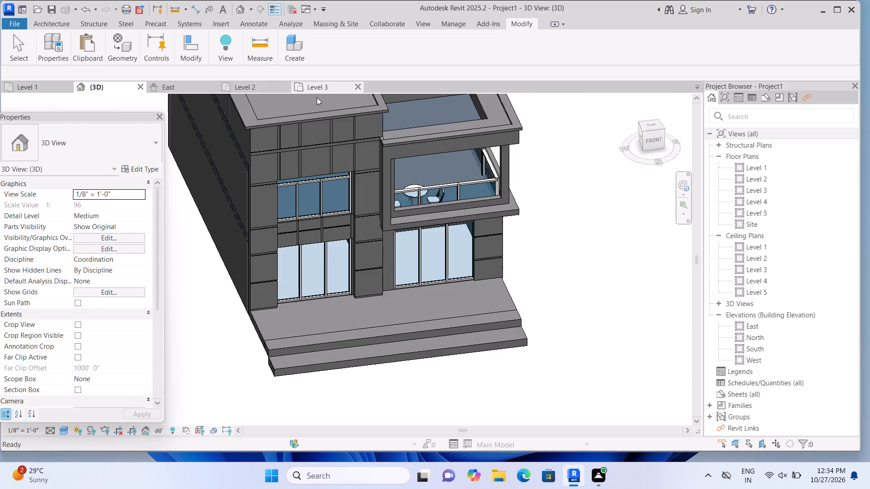
scroll(569, 223, "down", 1)
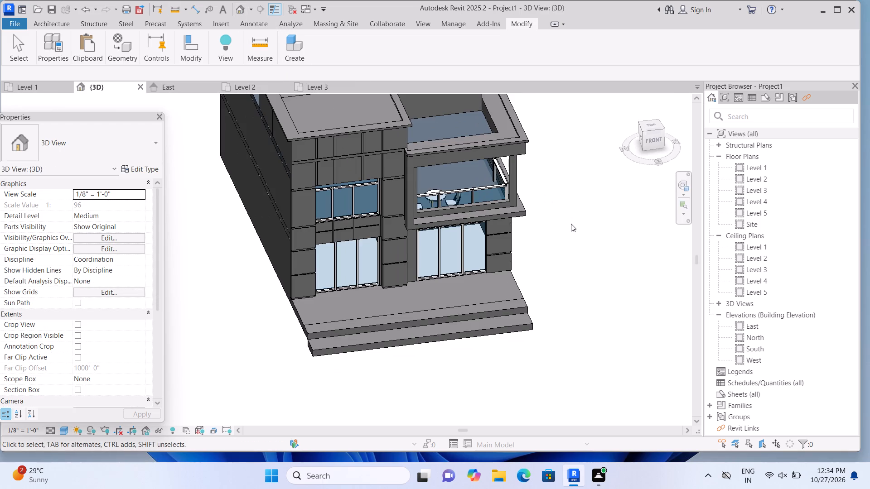
middle_click_drag(574, 222, 542, 254)
scroll(542, 254, "down", 2)
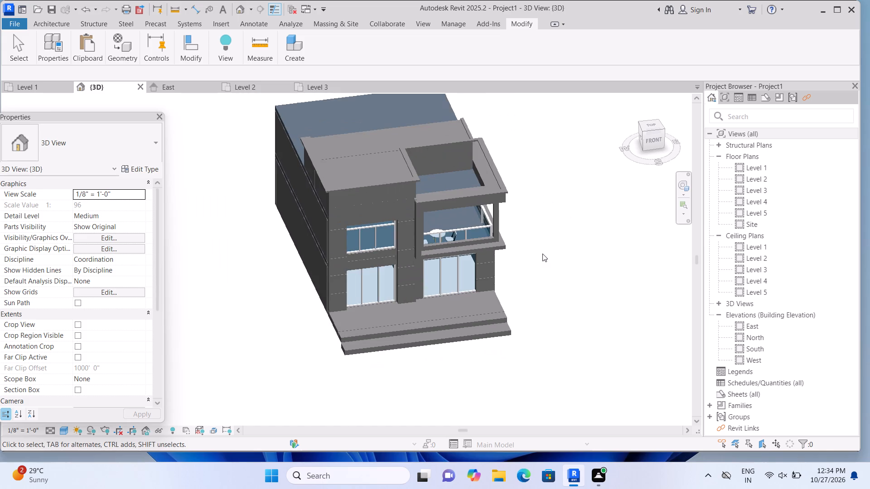
scroll(557, 260, "down", 8)
scroll(572, 262, "up", 4)
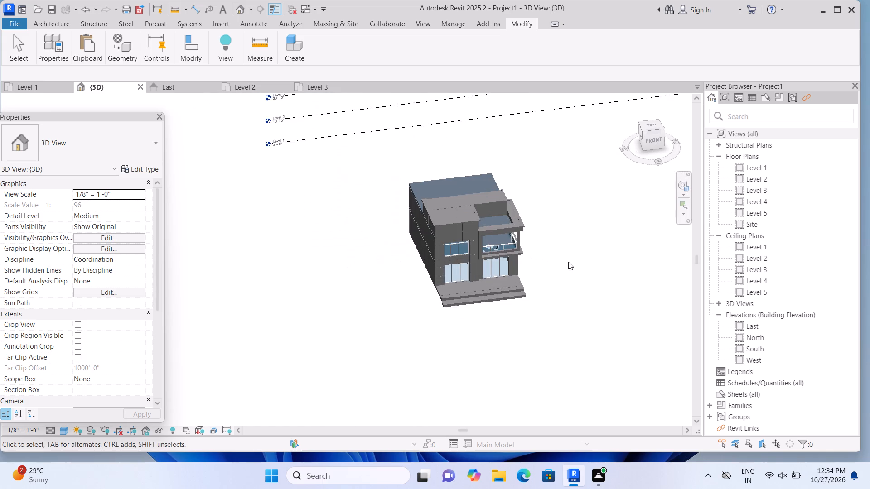
scroll(568, 262, "up", 8)
middle_click_drag(553, 259, 593, 271)
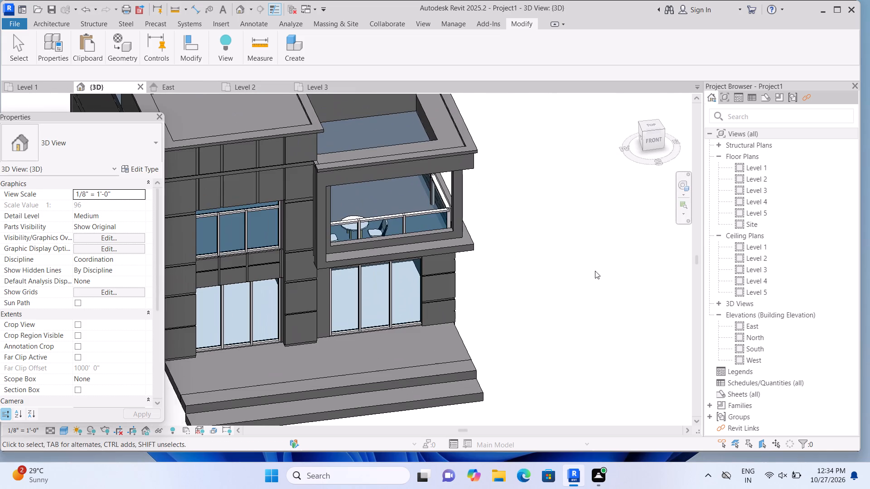
scroll(532, 279, "up", 2)
middle_click_drag(495, 292, 599, 282)
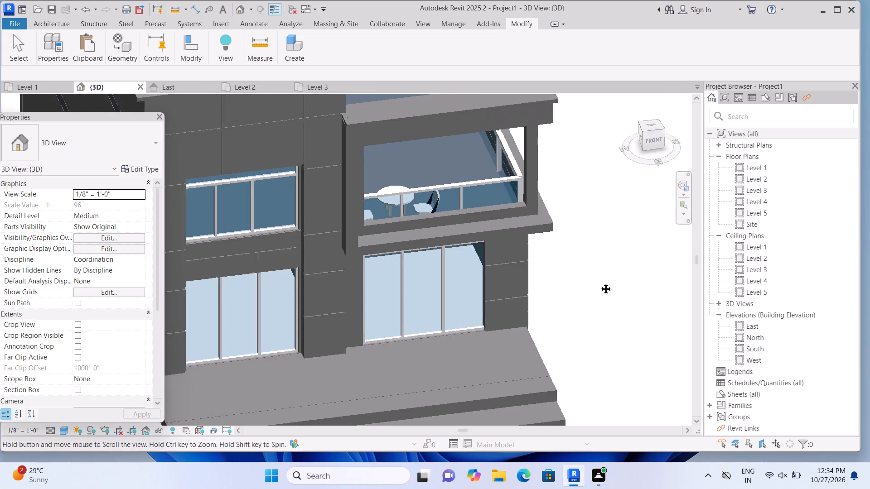
middle_click_drag(599, 282, 603, 280)
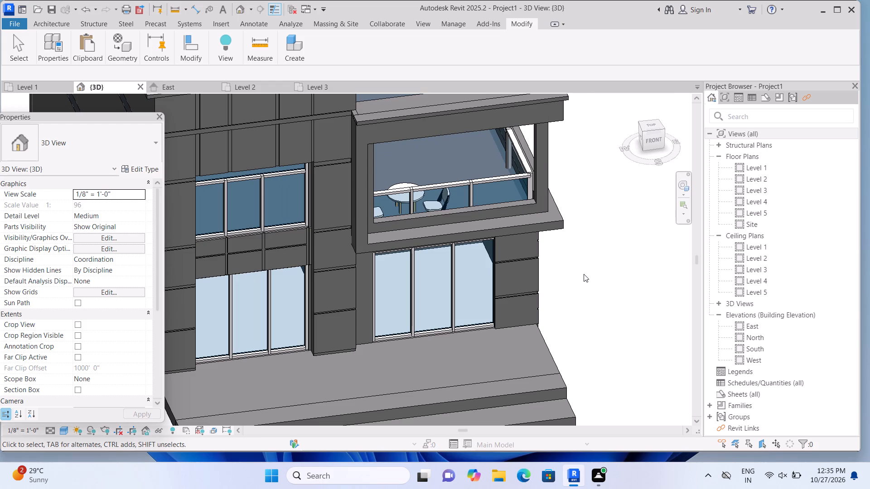
scroll(590, 280, "down", 3)
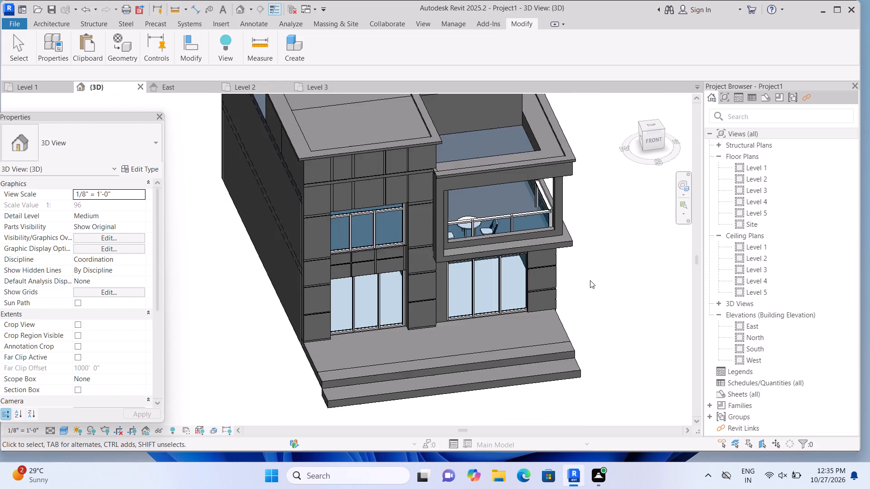
scroll(590, 280, "up", 1)
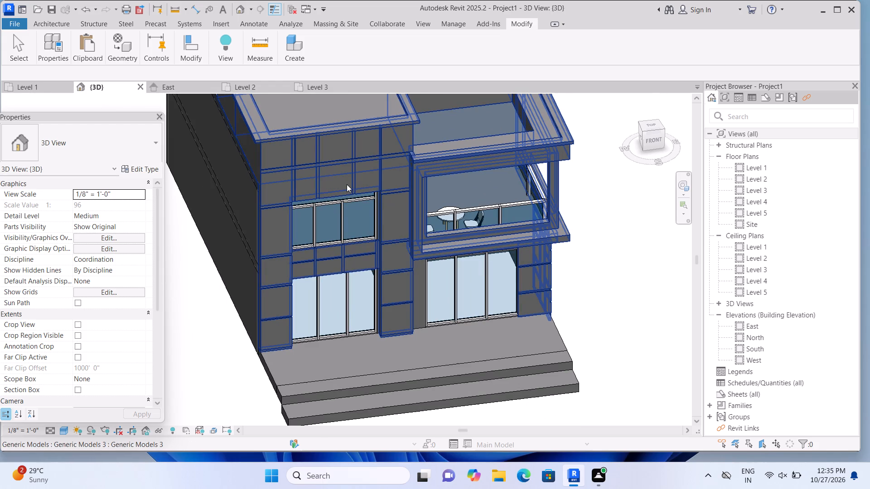
Open the building's grooved-facade generic model for in-place editing in the default 3D view.
left_click(347, 183)
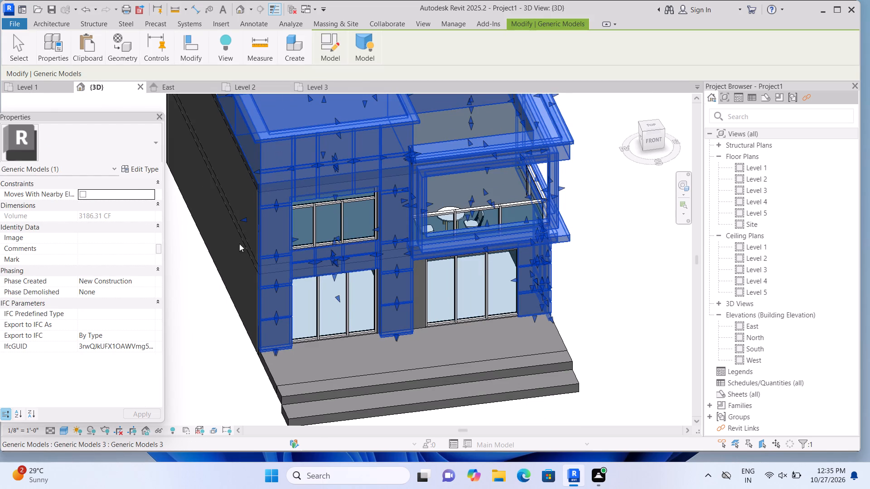
left_click(204, 319)
middle_click_drag(202, 319, 188, 371)
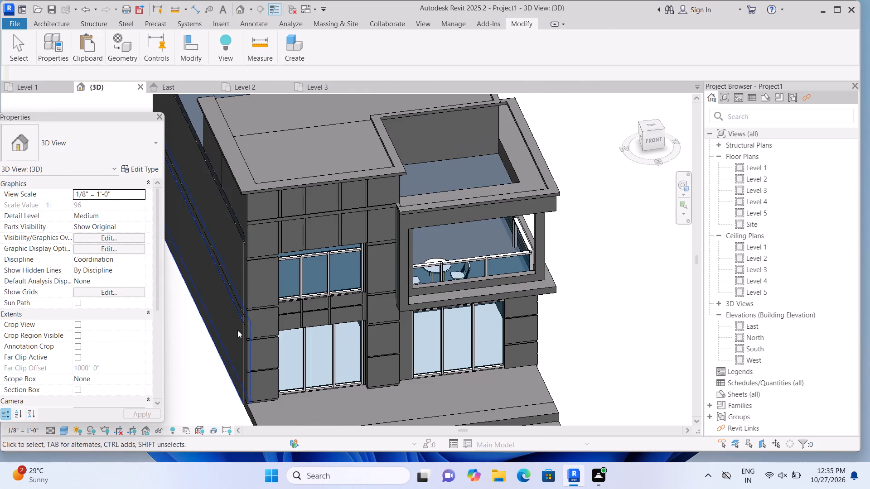
left_click(261, 278)
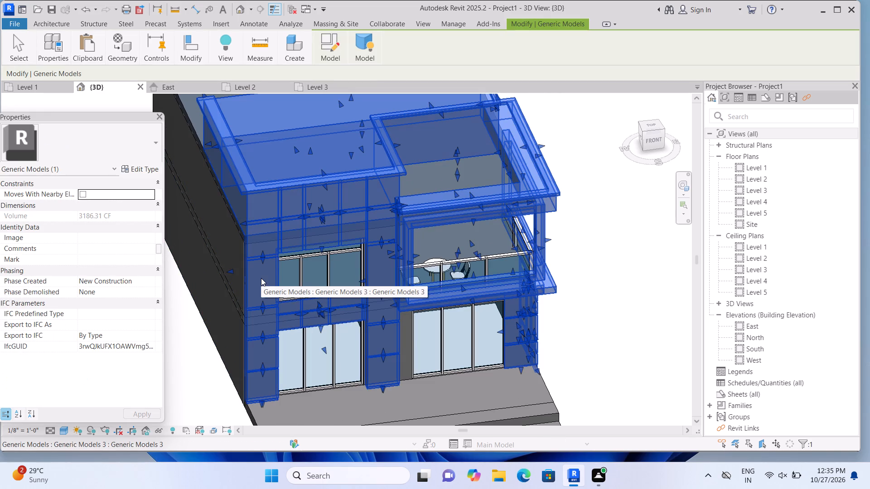
left_click(54, 24)
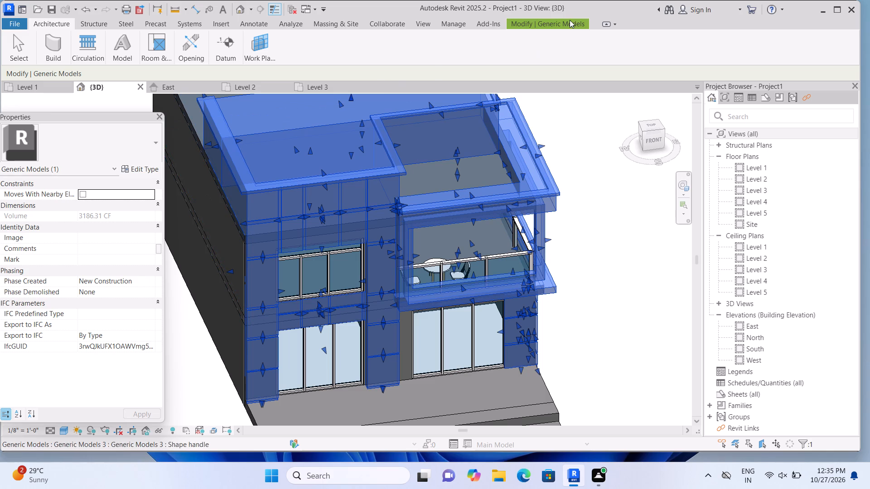
left_click(570, 20)
left_click(600, 129)
scroll(597, 134, "down", 3)
left_click(504, 153)
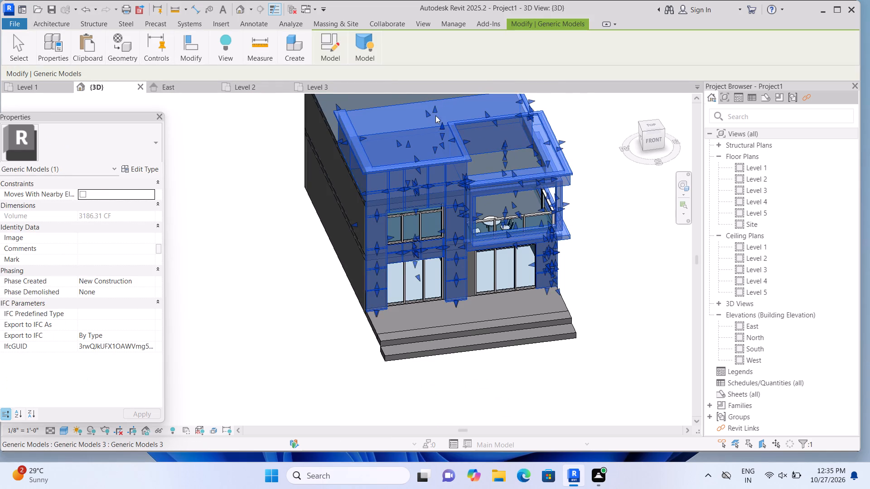
left_click(330, 52)
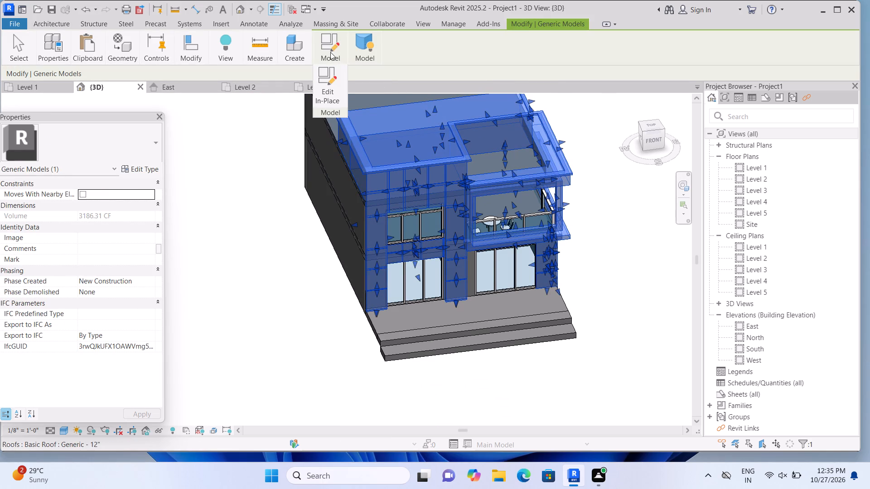
left_click(326, 89)
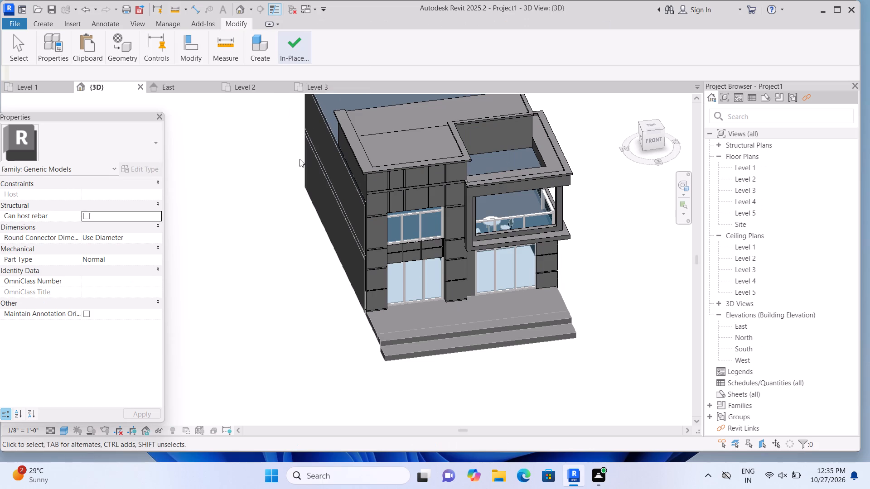
Assign the Acoustic Ceiling Tile 24 x 24 material to the joined solid forming the grooved facade around the two-storey windows.
middle_click_drag(285, 167, 192, 198)
scroll(584, 316, "up", 1)
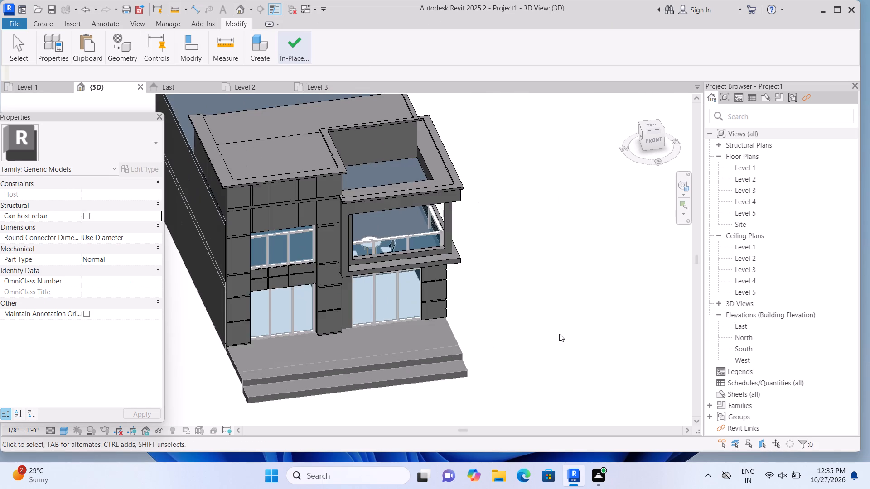
middle_click_drag(559, 334, 563, 293, "shift")
middle_click_drag(559, 243, 596, 328)
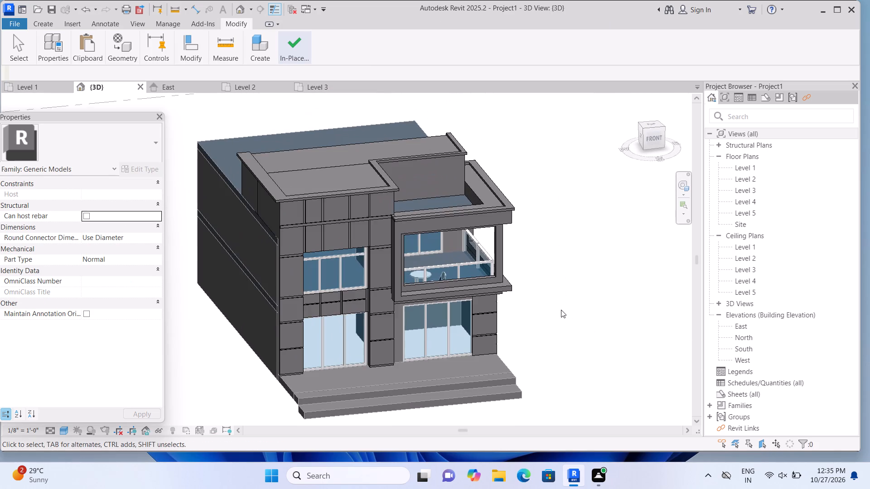
scroll(561, 310, "up", 1)
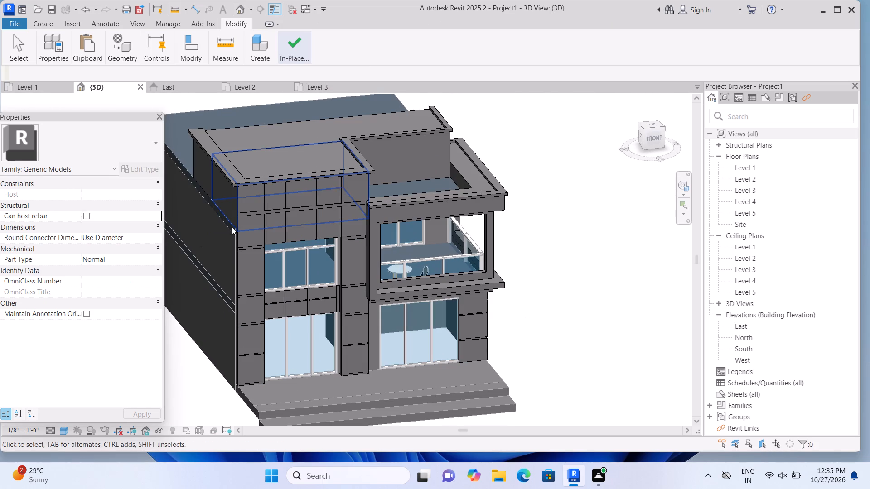
left_click(257, 287)
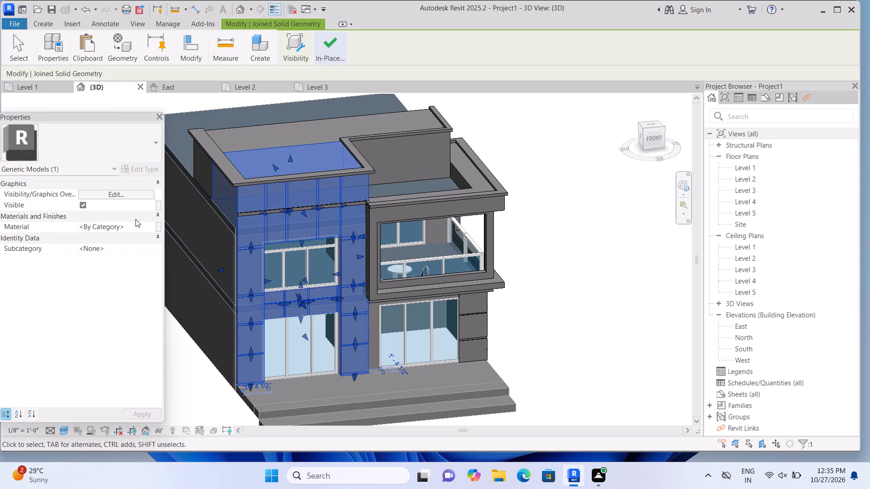
left_click(127, 226)
double_click(151, 227)
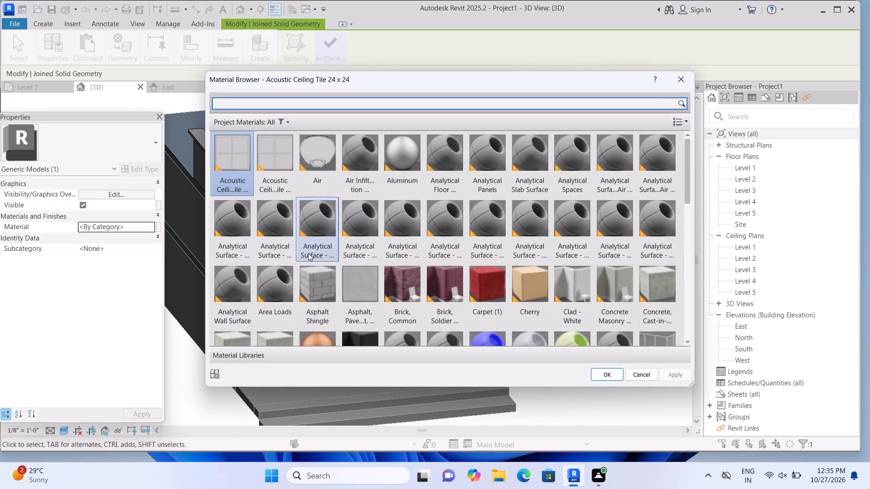
scroll(491, 256, "down", 3)
scroll(491, 256, "up", 3)
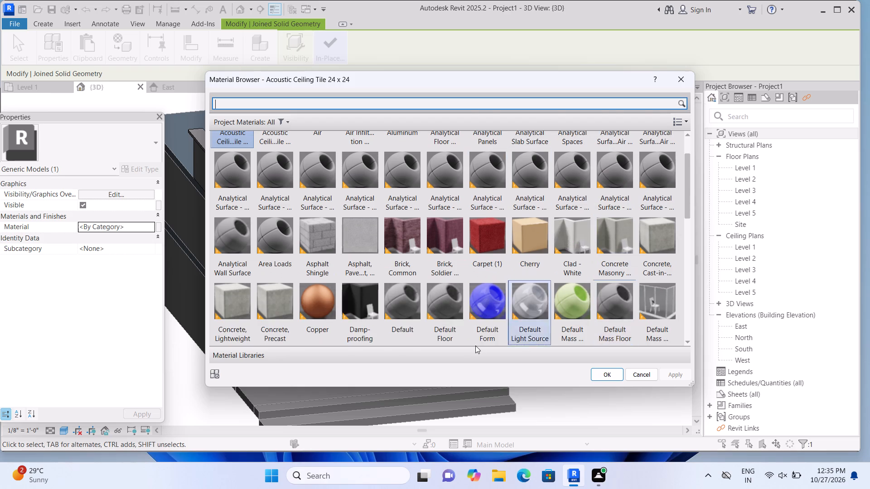
scroll(459, 301, "down", 7)
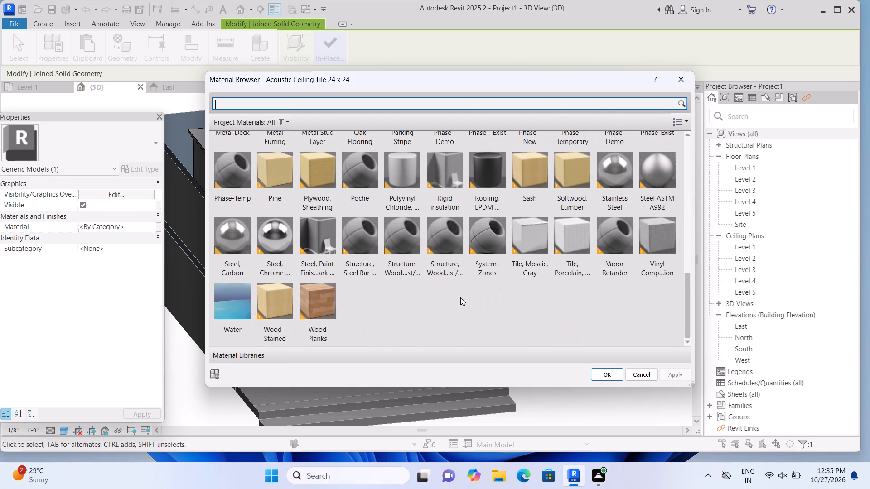
scroll(477, 255, "up", 4)
double_click(448, 278)
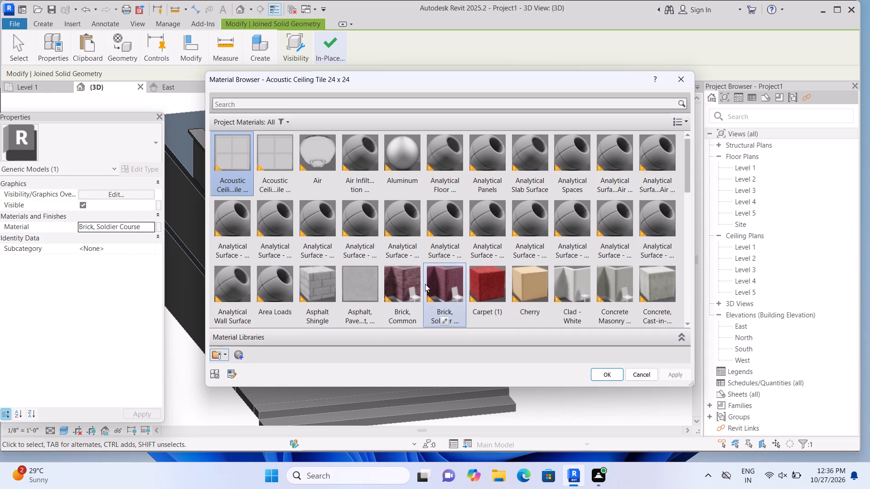
left_click(608, 374)
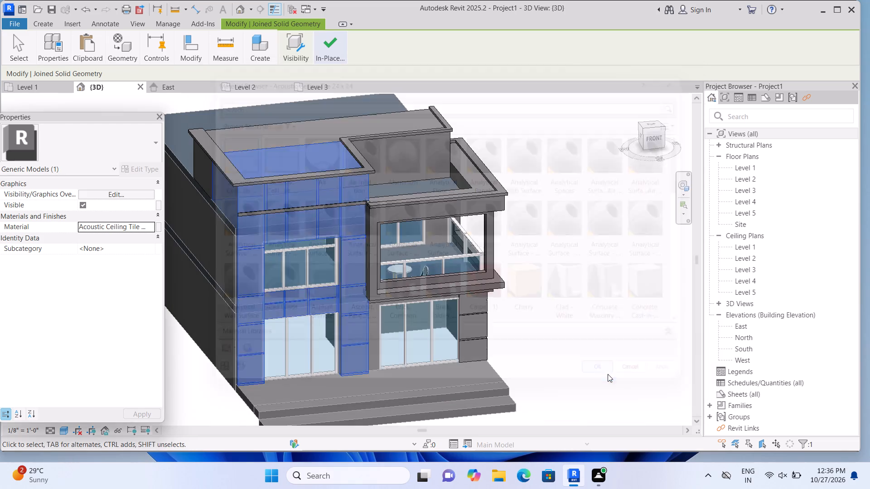
left_click(594, 349)
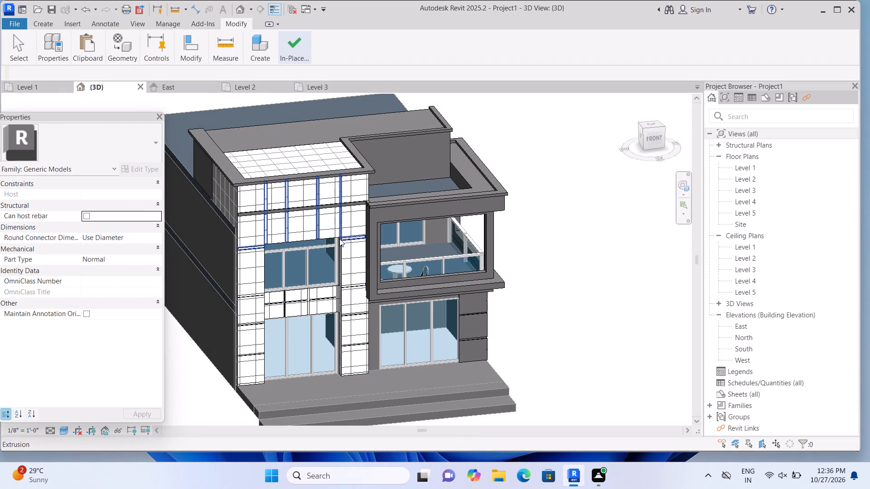
Reopen the material selection for the grooved-facade solid, browse the project materials and open the Asset Browser.
left_click(352, 272)
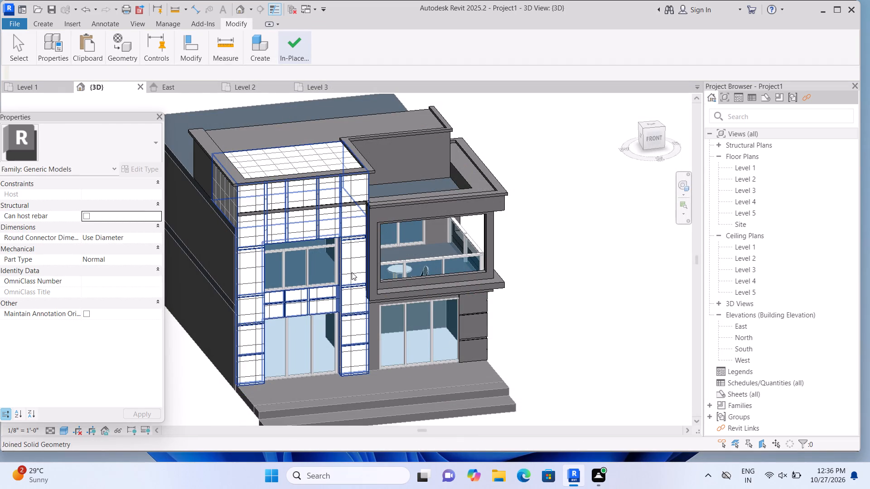
left_click(142, 226)
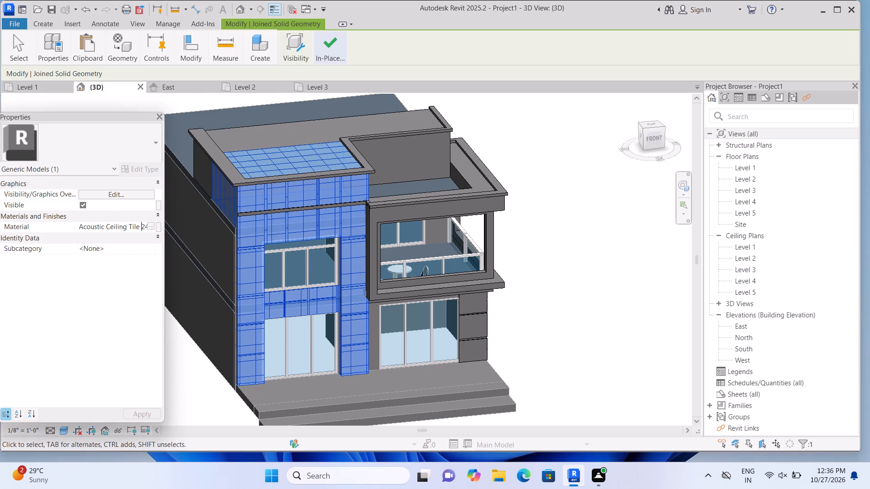
left_click(151, 225)
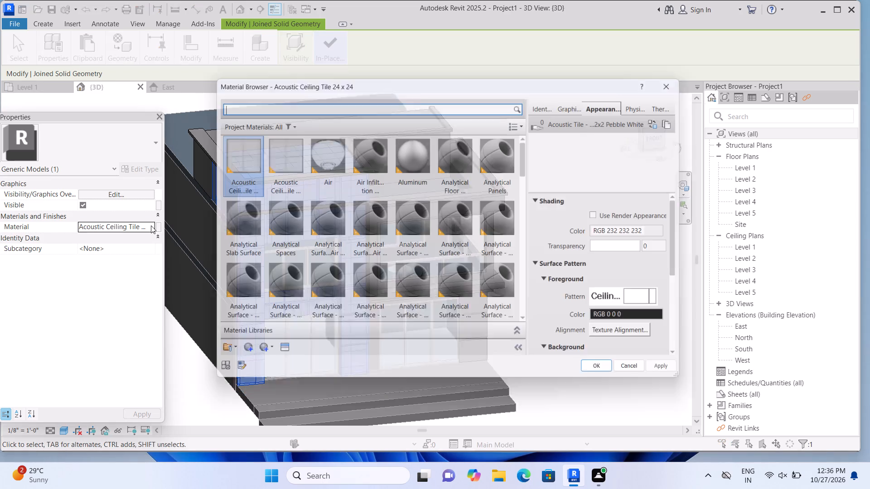
scroll(439, 269, "down", 2)
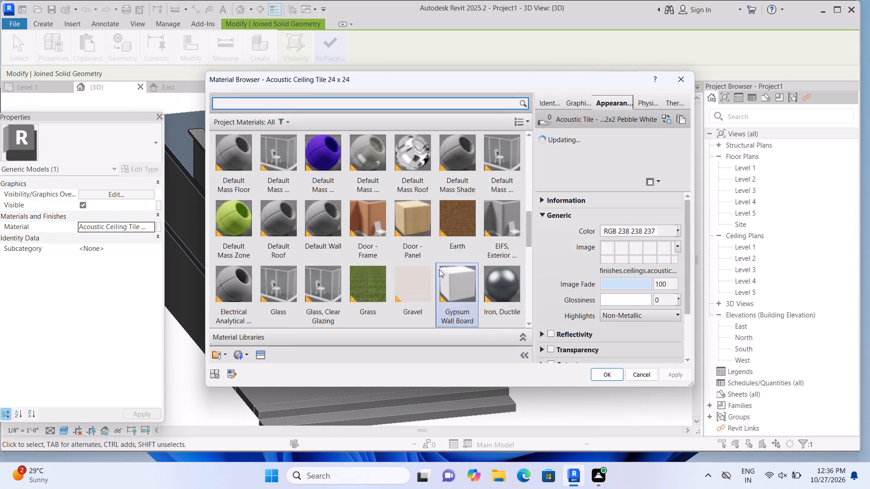
scroll(439, 269, "down", 2)
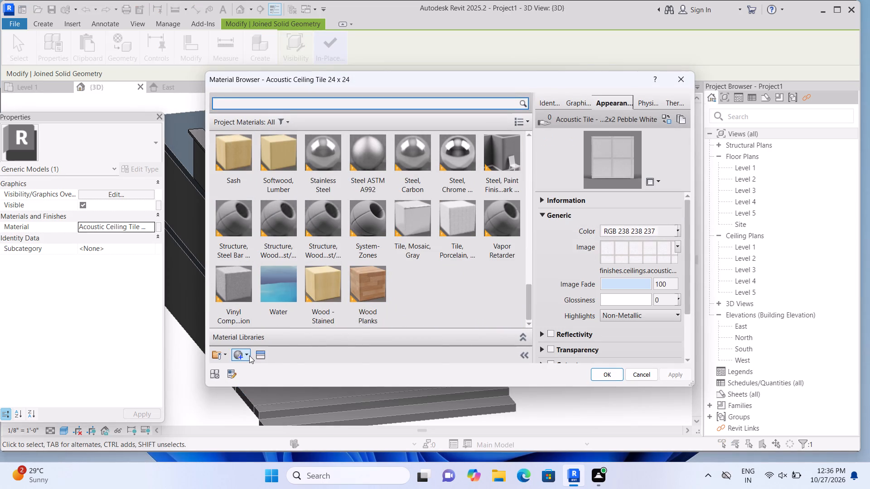
double_click(267, 355)
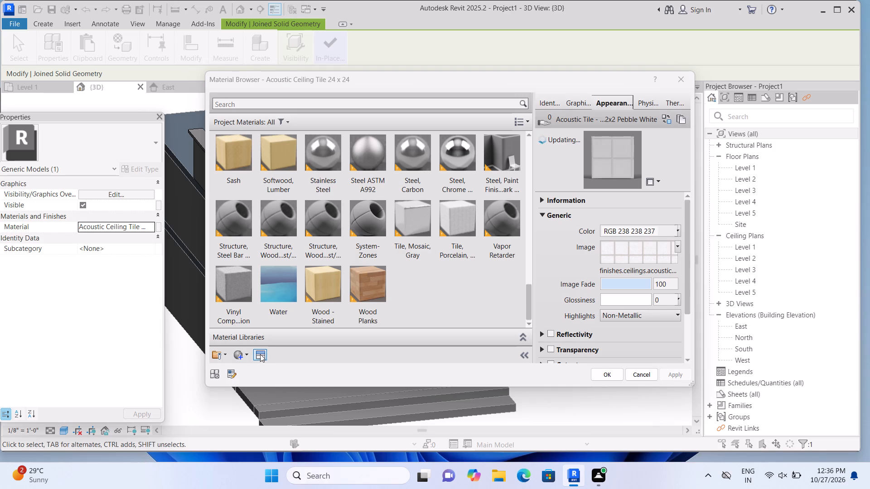
left_click(259, 353)
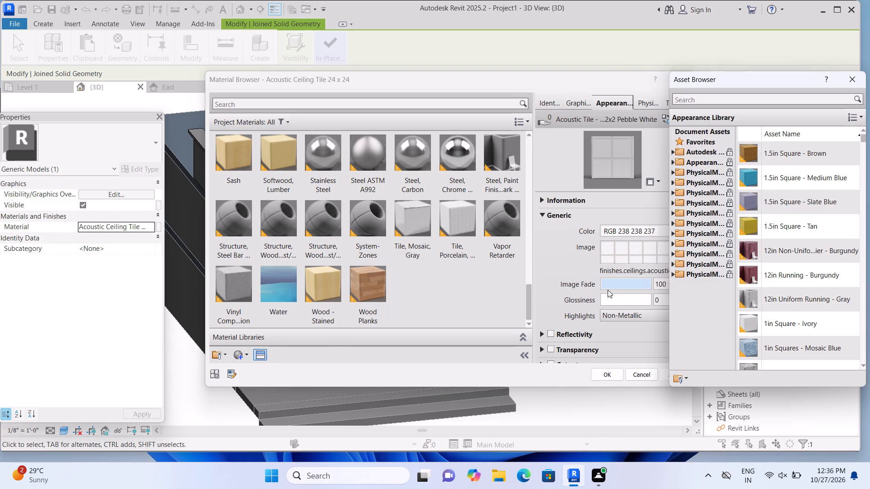
Look through the appearance library assets, from the square tiles to the bamboo finishes, for a facade finish.
scroll(787, 264, "down", 6)
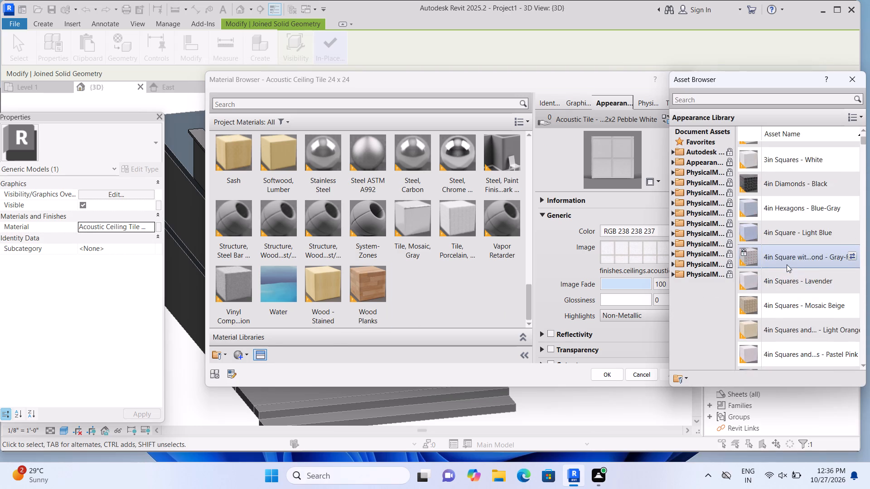
scroll(787, 264, "down", 2)
scroll(787, 264, "up", 2)
scroll(787, 264, "down", 6)
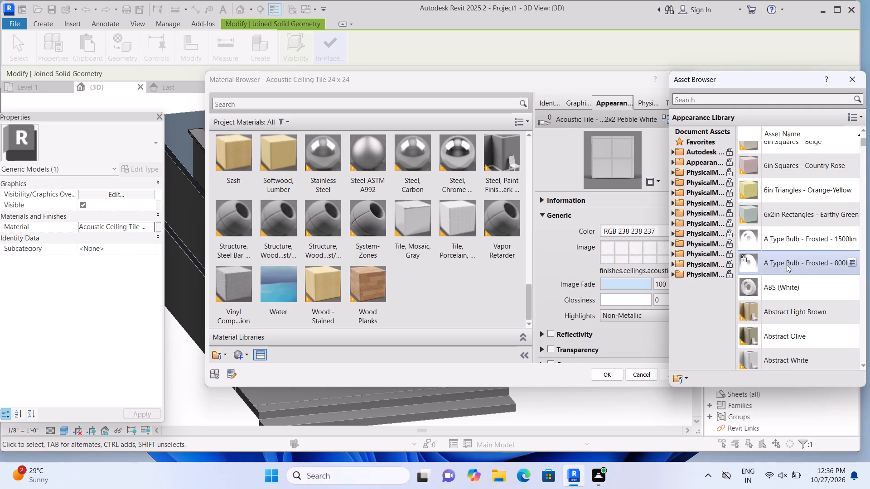
scroll(787, 264, "down", 2)
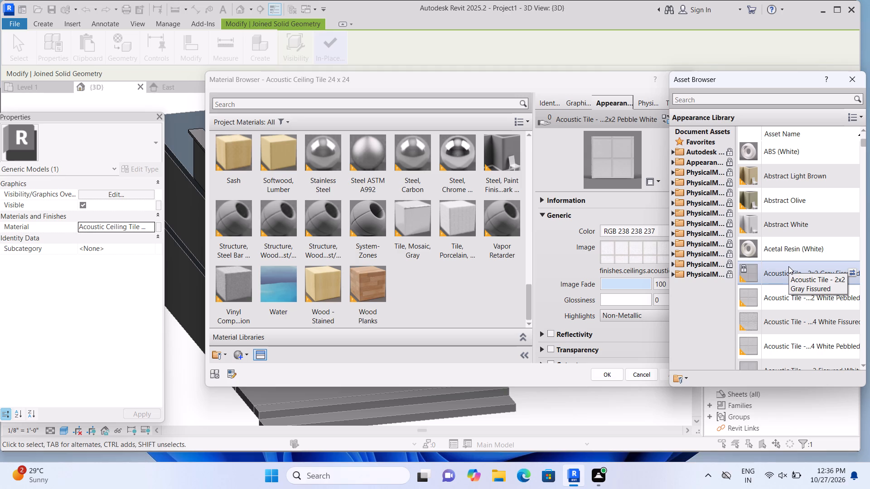
scroll(826, 276, "down", 6)
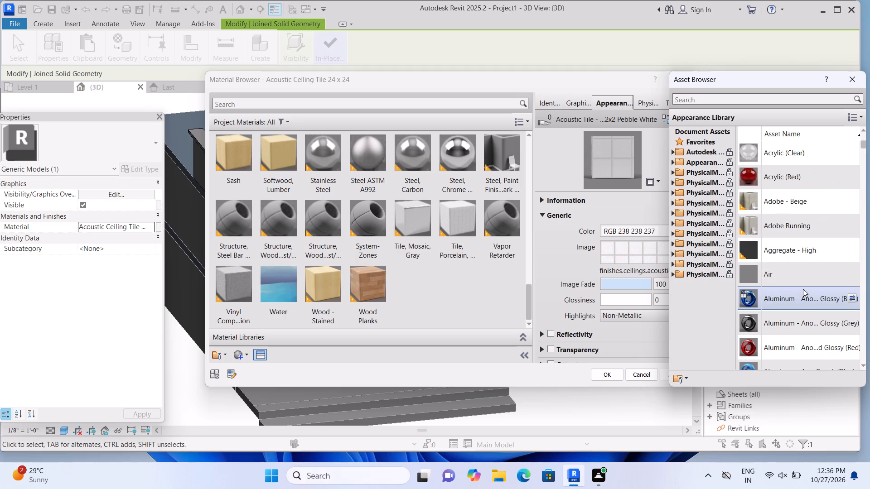
scroll(803, 289, "down", 17)
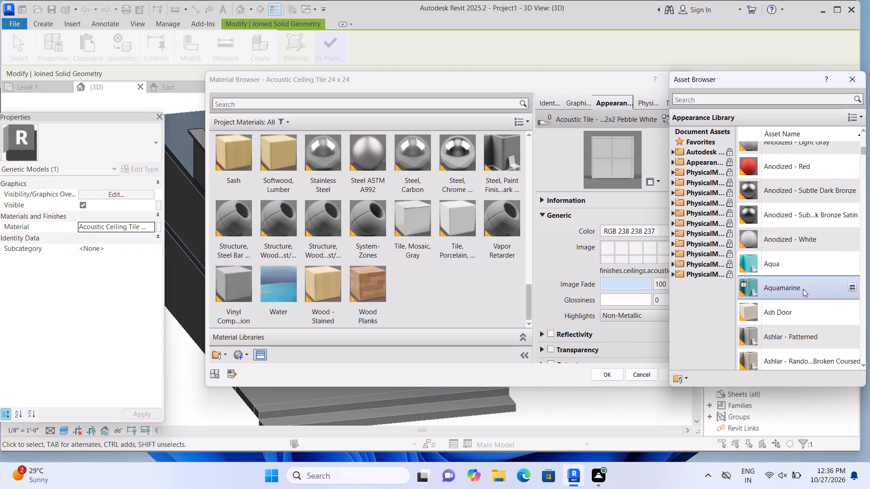
scroll(803, 289, "down", 14)
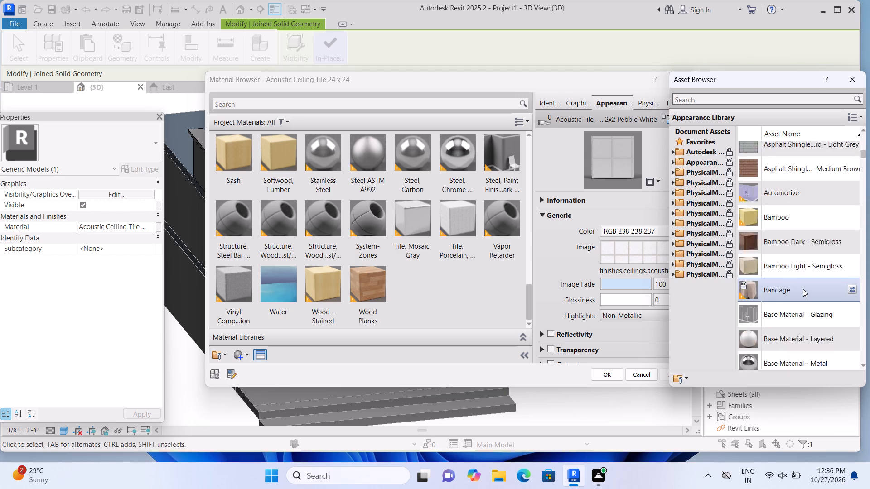
scroll(803, 289, "up", 20)
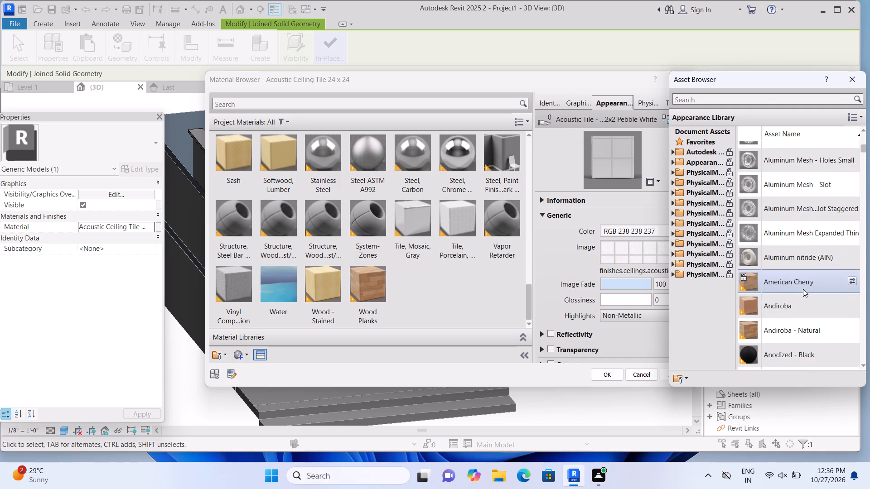
scroll(803, 289, "up", 12)
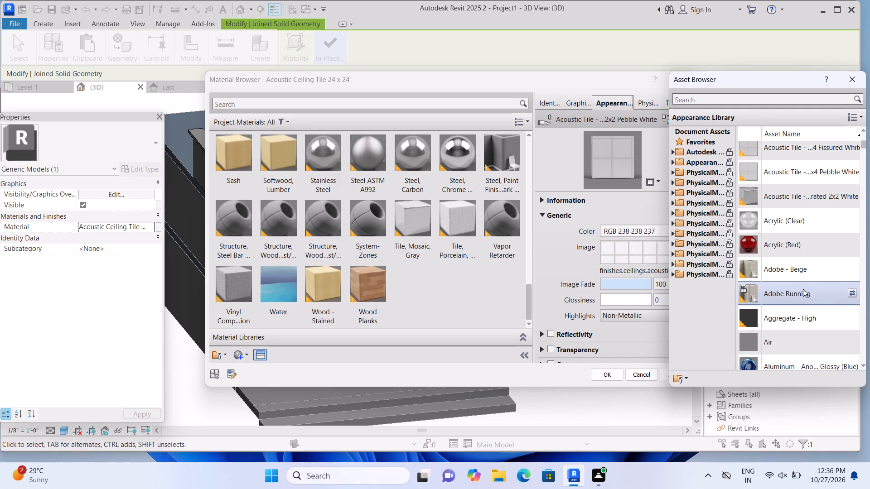
scroll(803, 289, "up", 10)
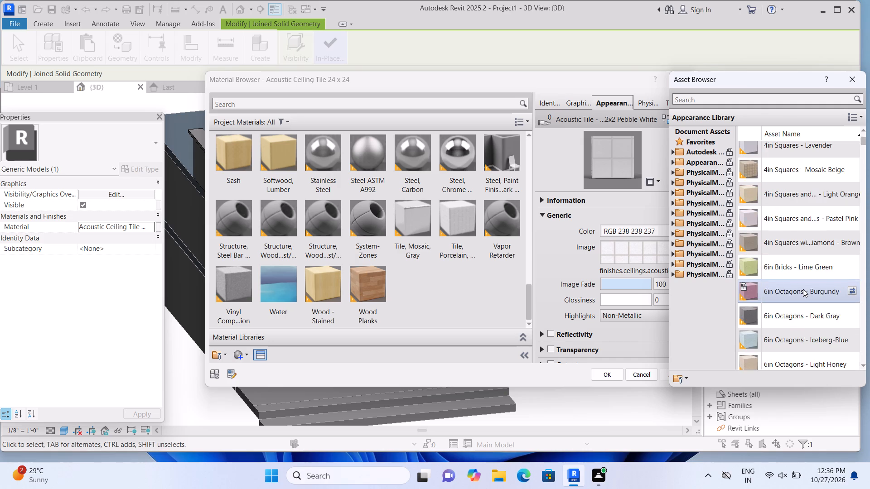
scroll(803, 289, "up", 5)
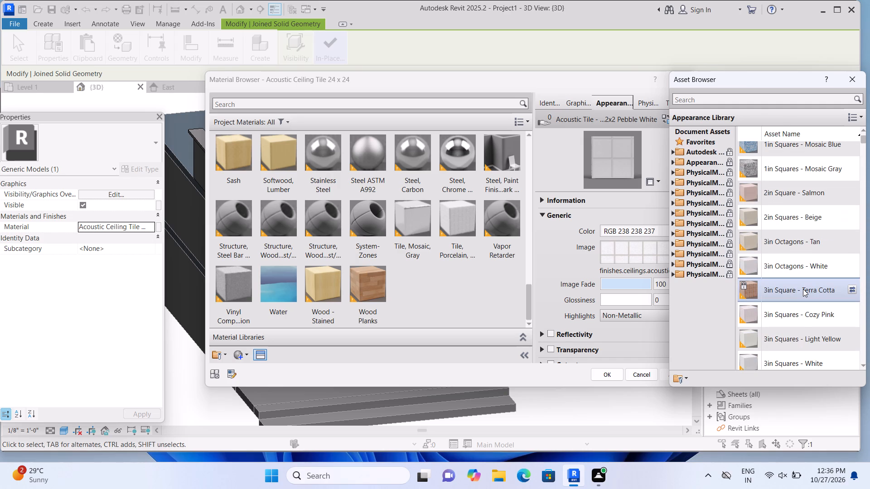
scroll(803, 289, "up", 3)
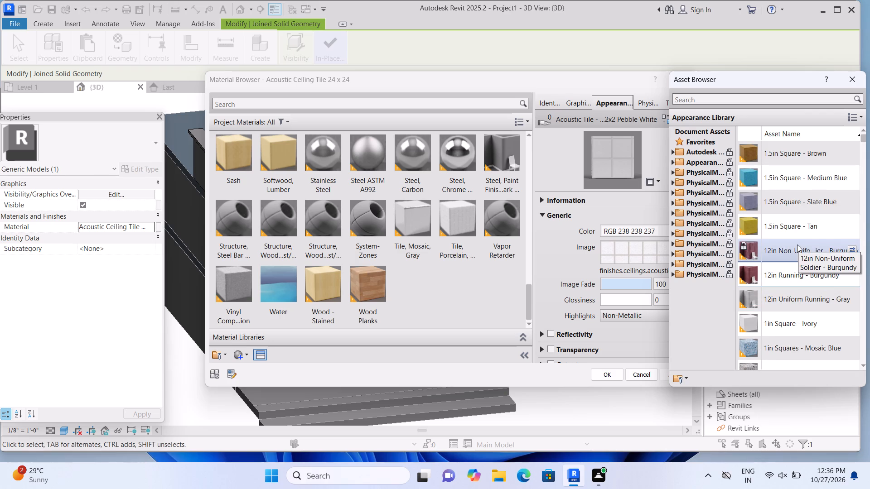
Replace the Acoustic Ceiling Tile 24 x 24 material's appearance asset with 12in Running - Burgundy and apply it to the grooved facade.
left_click(793, 276)
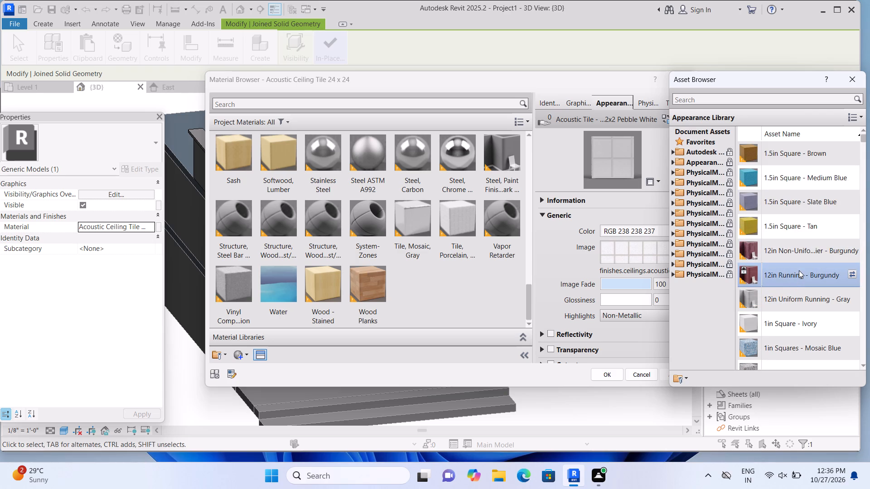
double_click(799, 270)
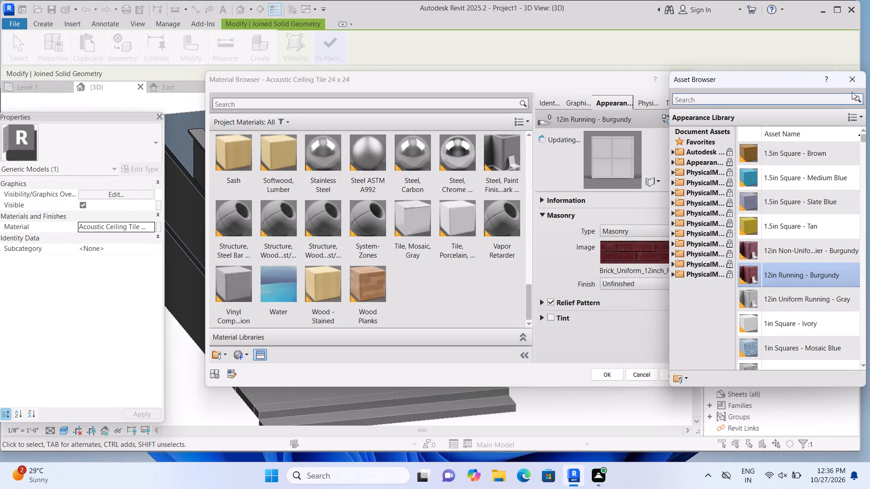
left_click(852, 81)
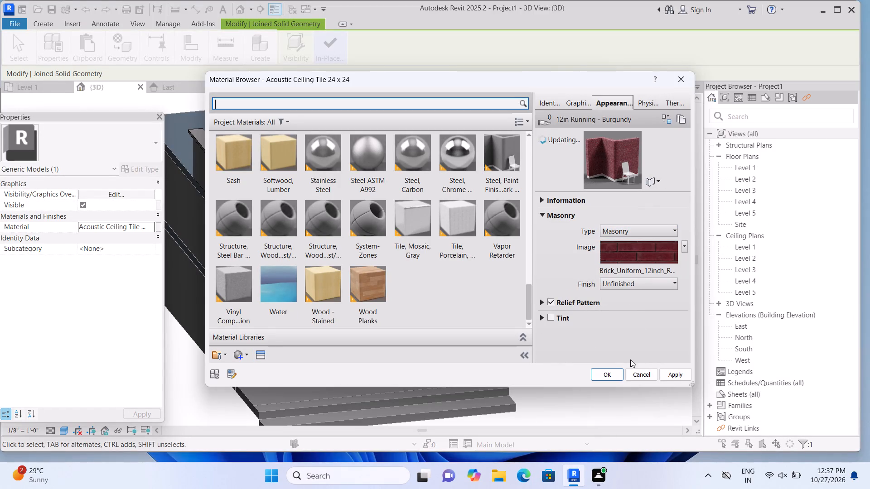
left_click(669, 374)
left_click(599, 376)
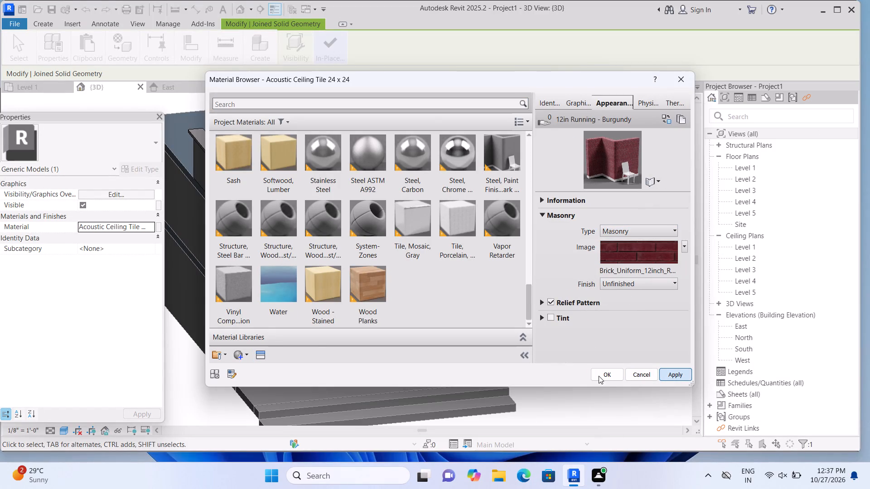
left_click(574, 323)
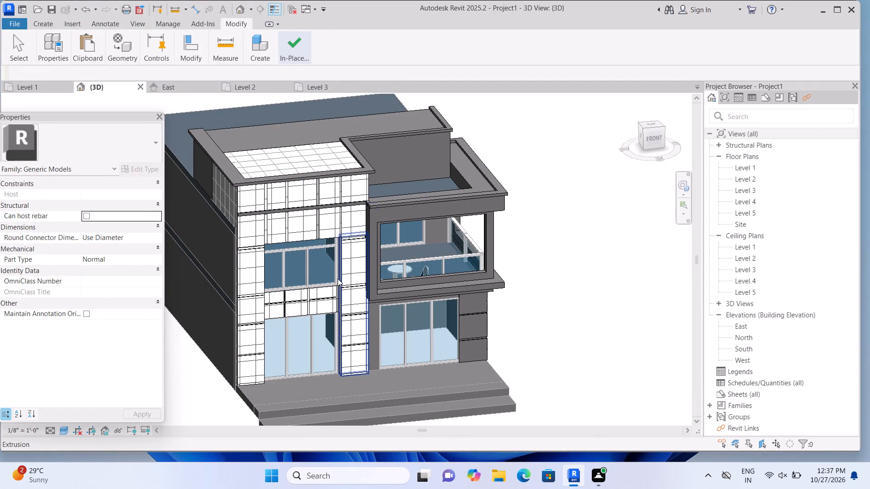
Set the 3D view's visual style to Realistic.
left_click(58, 430)
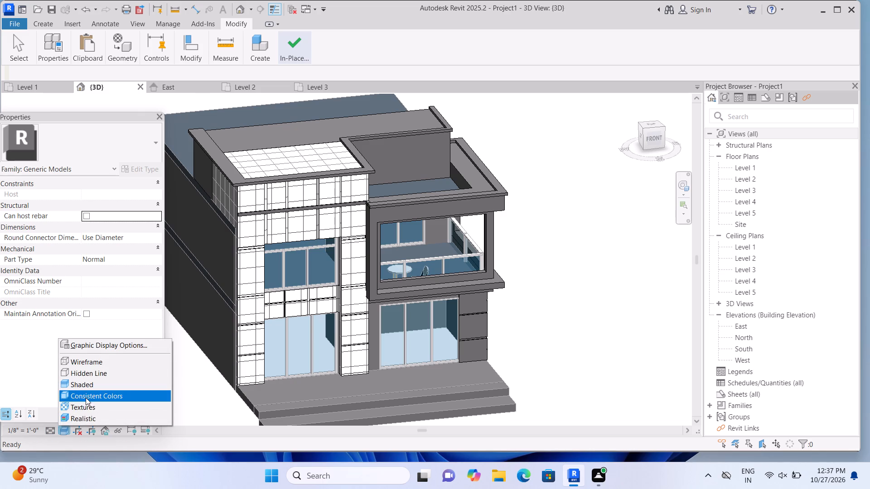
left_click(87, 418)
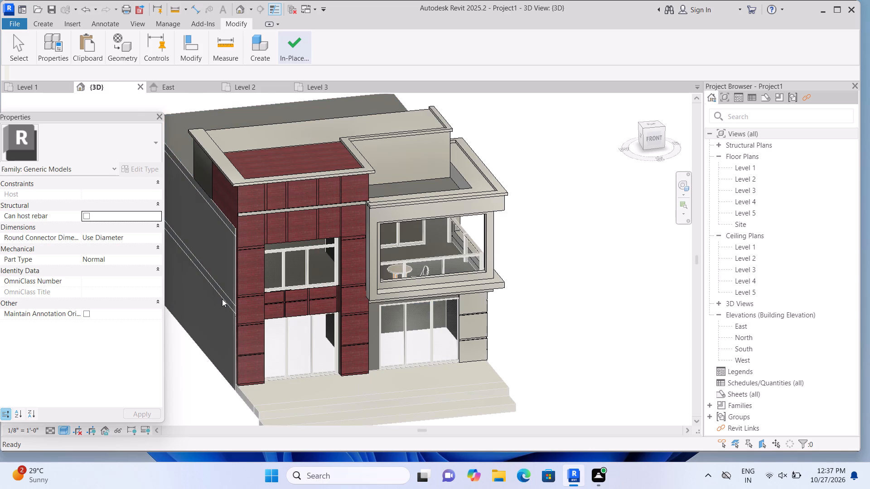
Examine the burgundy finish on the grooved facade from the front, both close up and with the whole building in view.
scroll(225, 307, "down", 1)
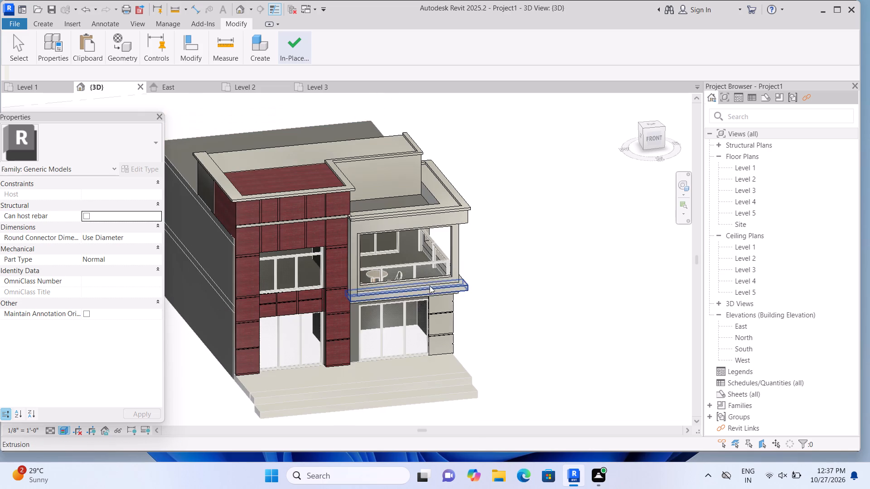
middle_click_drag(518, 282, 564, 268)
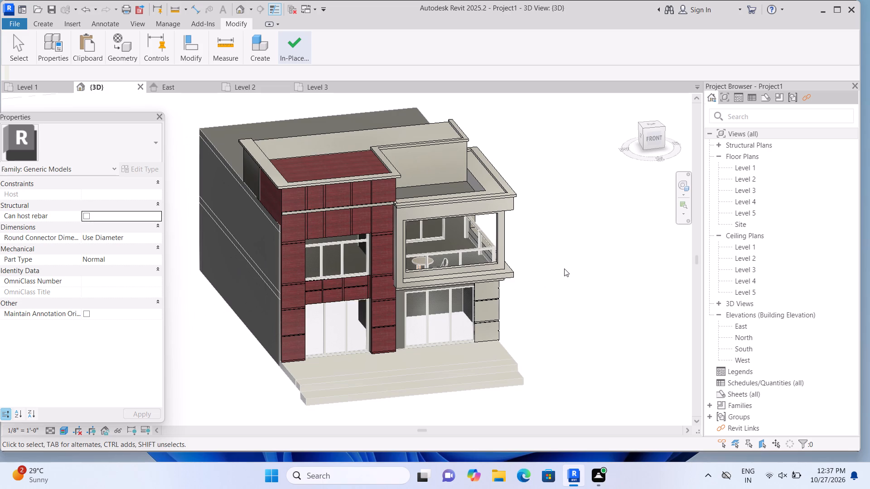
middle_click_drag(559, 310, 548, 255, "shift")
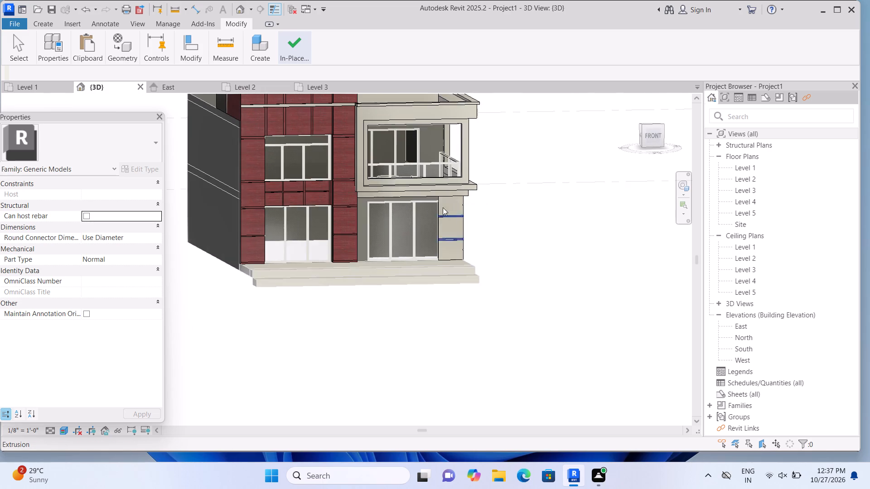
scroll(387, 192, "up", 2)
middle_click_drag(380, 209, 453, 289)
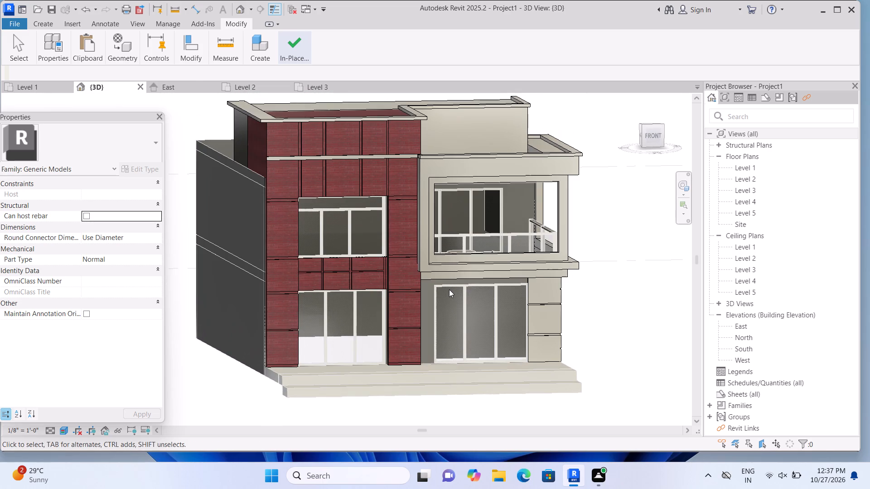
scroll(362, 172, "up", 2)
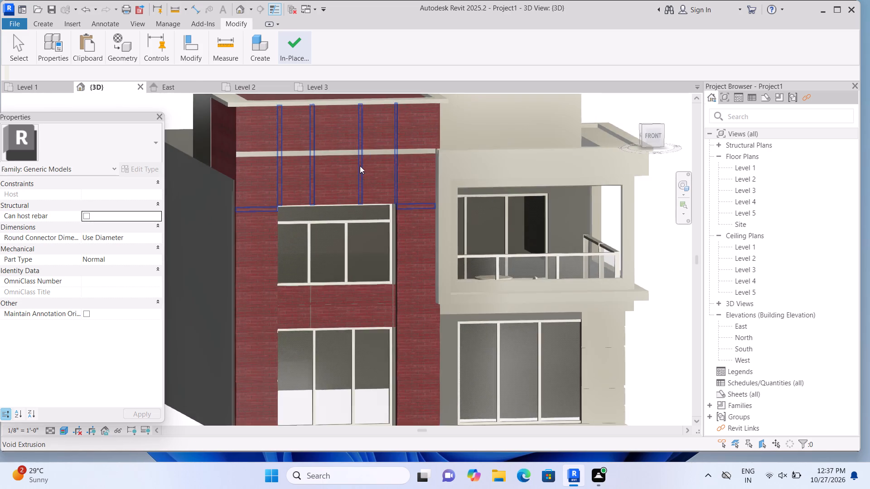
scroll(361, 160, "up", 6)
scroll(363, 156, "down", 8)
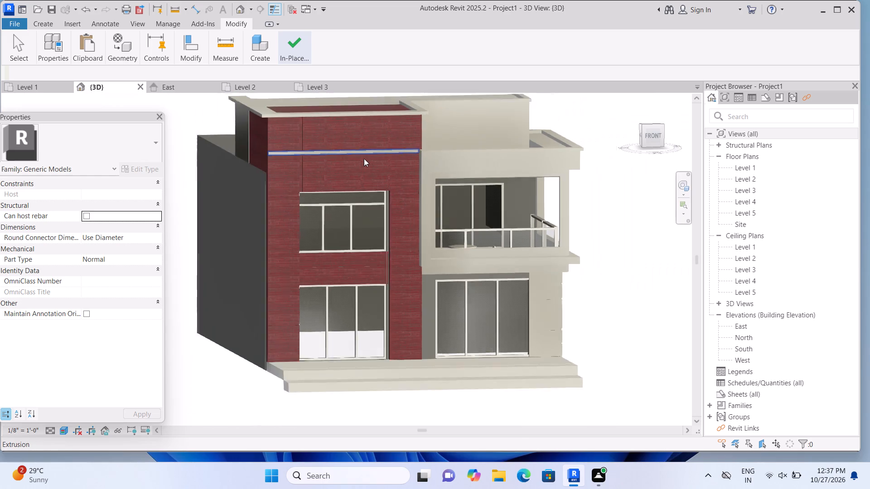
scroll(364, 158, "down", 1)
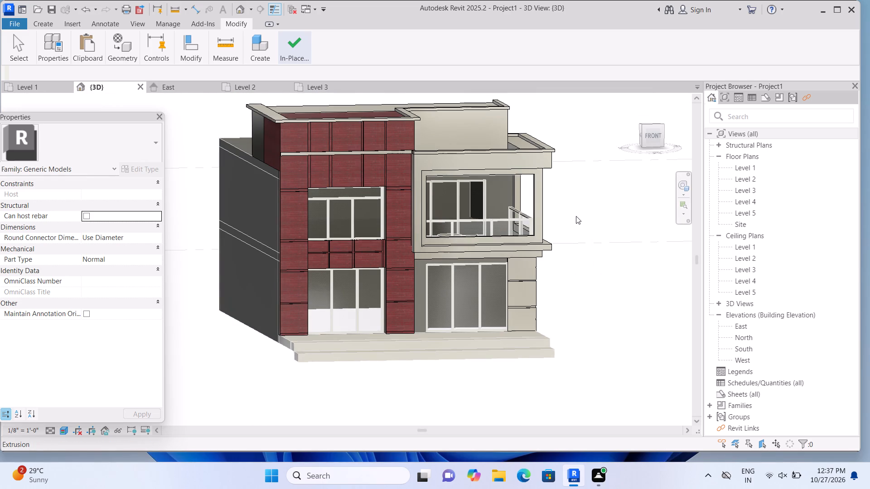
Assign the Tile, Porcelain, 4in material to the joined solid forming the grooved facade.
left_click(402, 220)
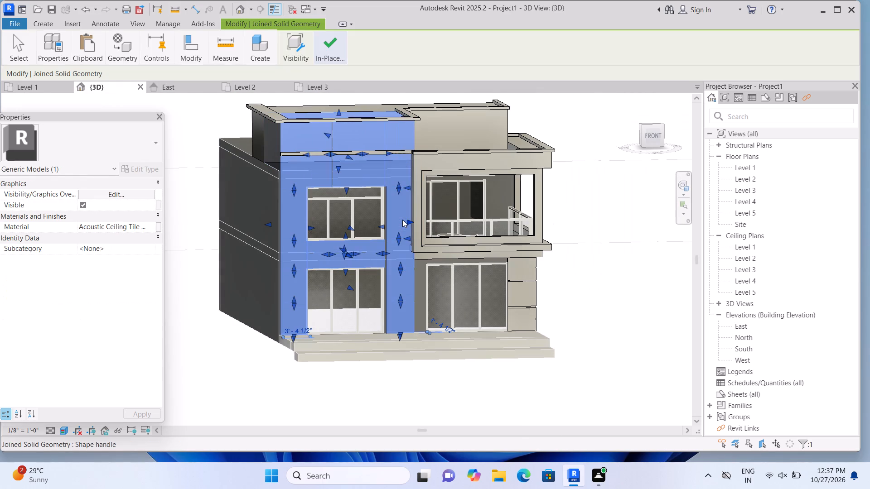
left_click(143, 226)
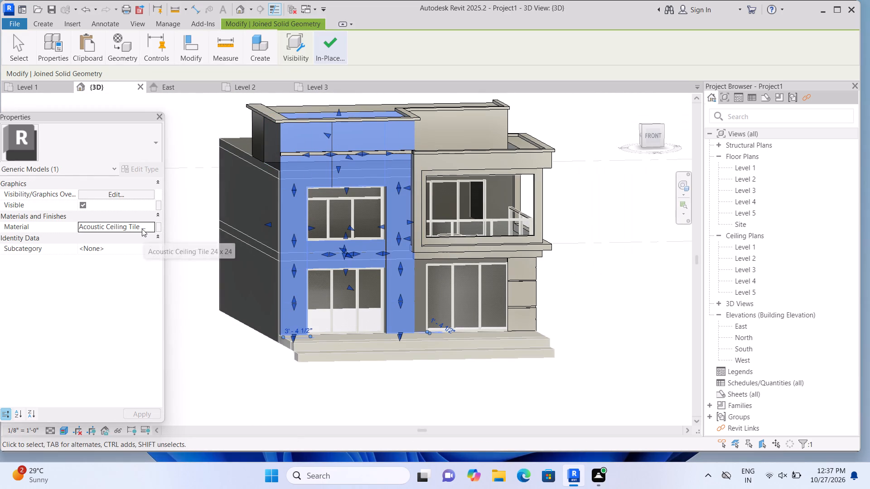
double_click(142, 229)
double_click(151, 226)
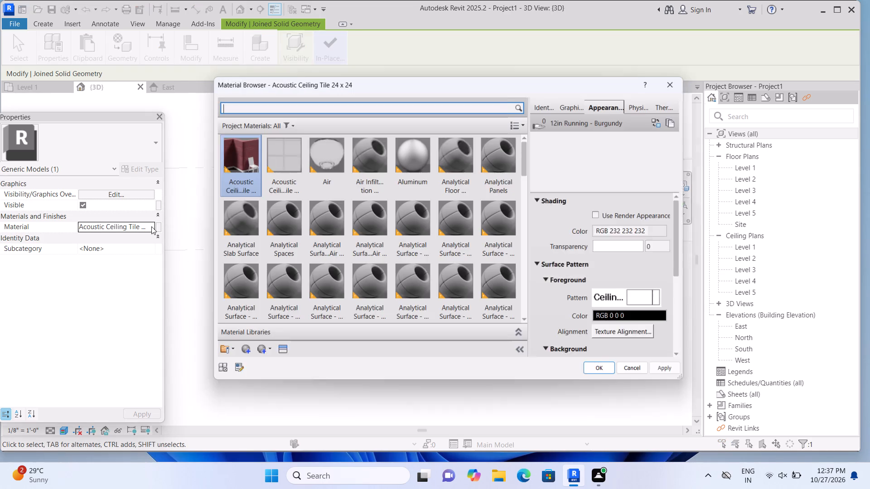
scroll(333, 227, "down", 7)
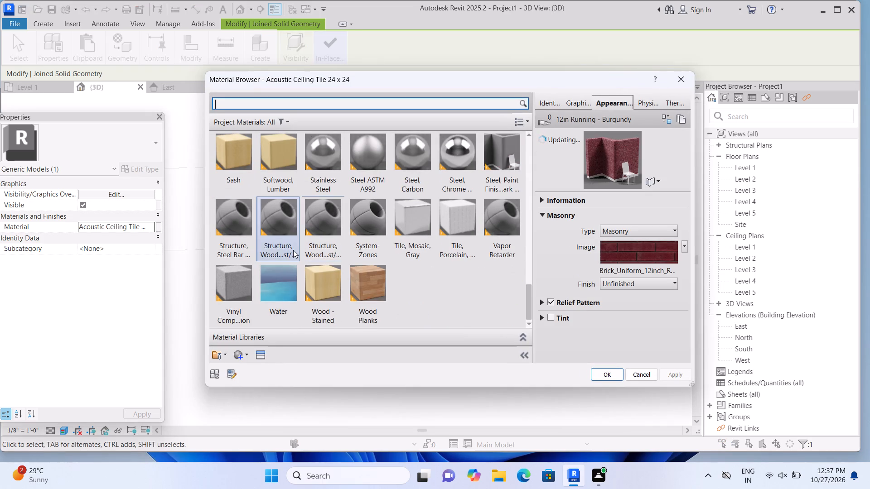
left_click(467, 219)
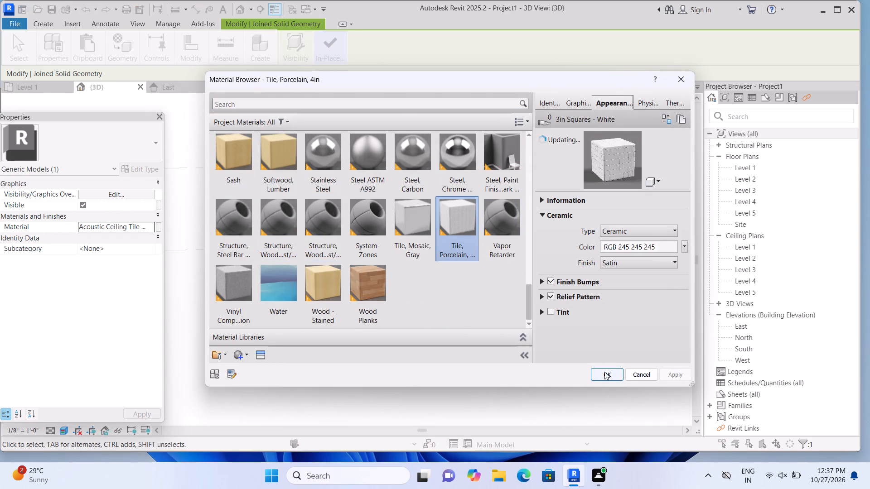
left_click(604, 372)
left_click(589, 302)
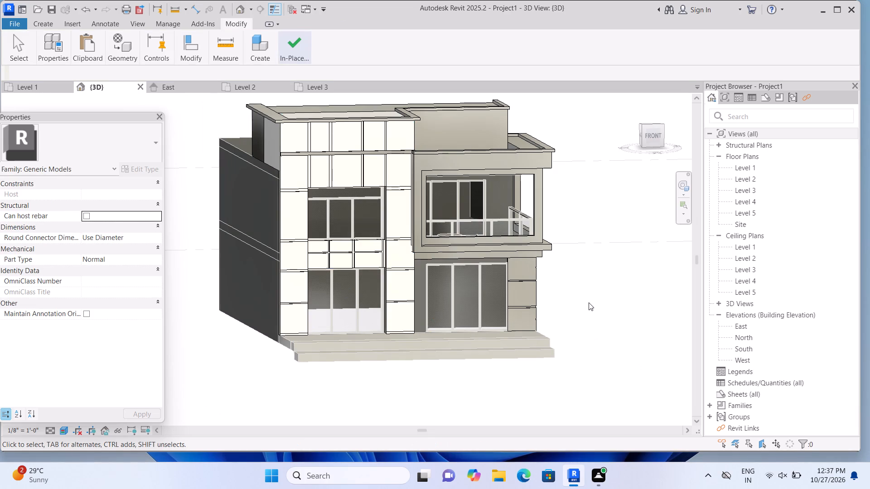
Assign the Structure, Wood Joist/Rafter Layer, Batt Insulation material to the joined solid forming the grooved facade.
scroll(589, 302, "down", 1)
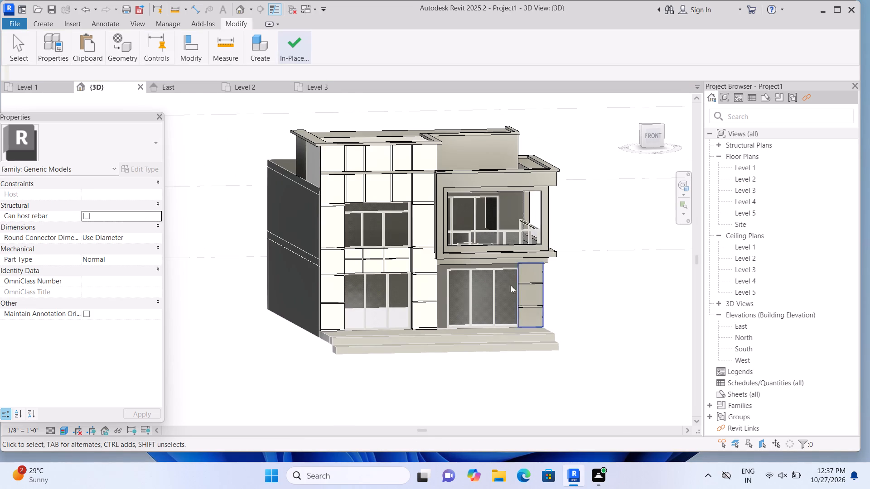
left_click(419, 256)
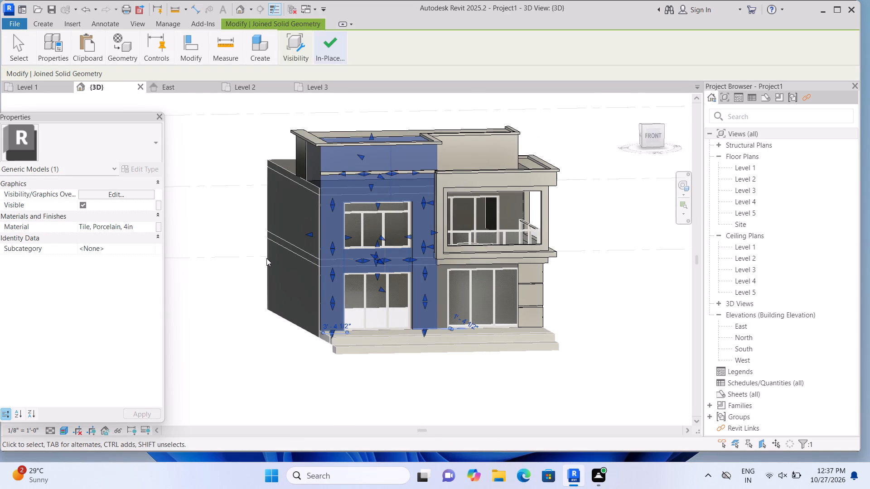
left_click(143, 229)
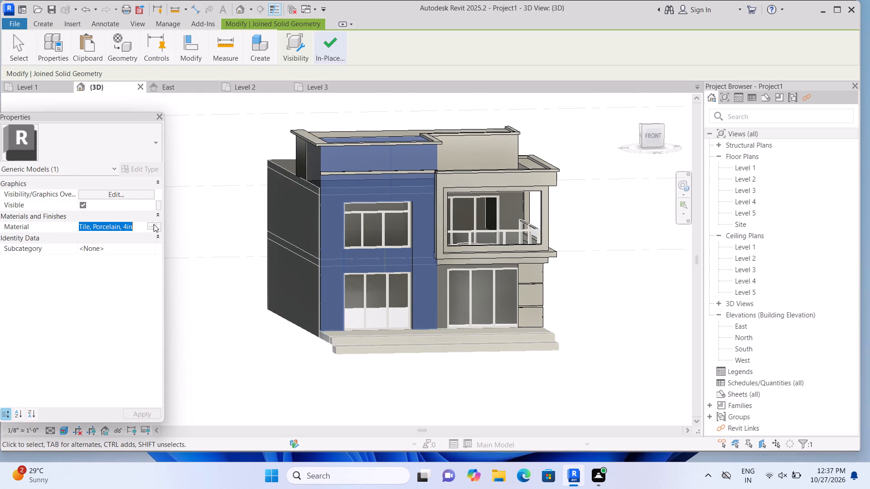
left_click(150, 227)
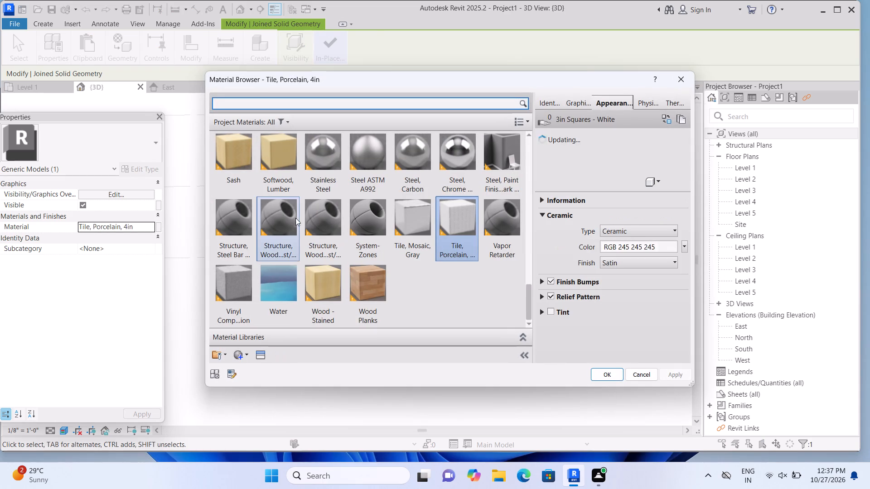
scroll(300, 214, "down", 3)
scroll(302, 217, "up", 3)
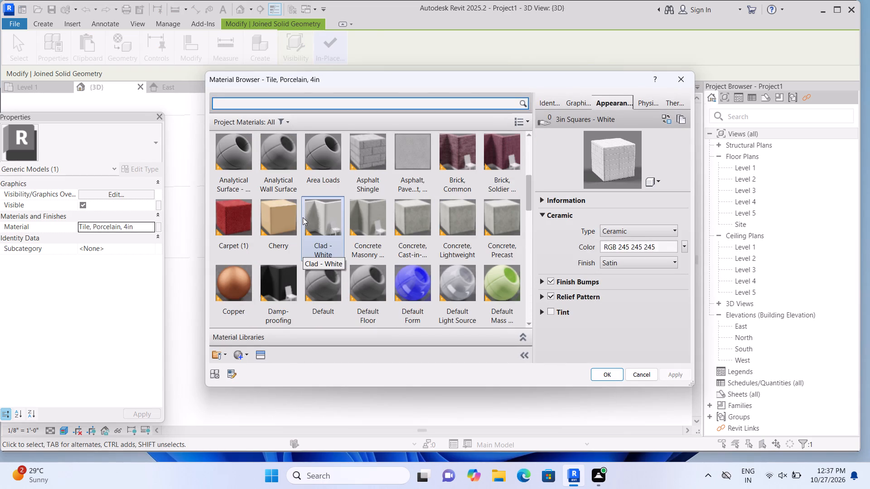
scroll(303, 217, "up", 3)
scroll(303, 217, "down", 5)
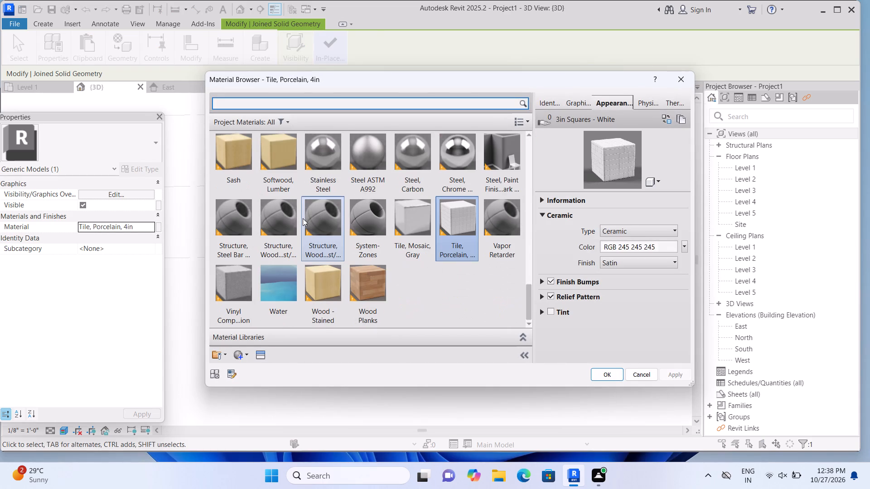
left_click(304, 216)
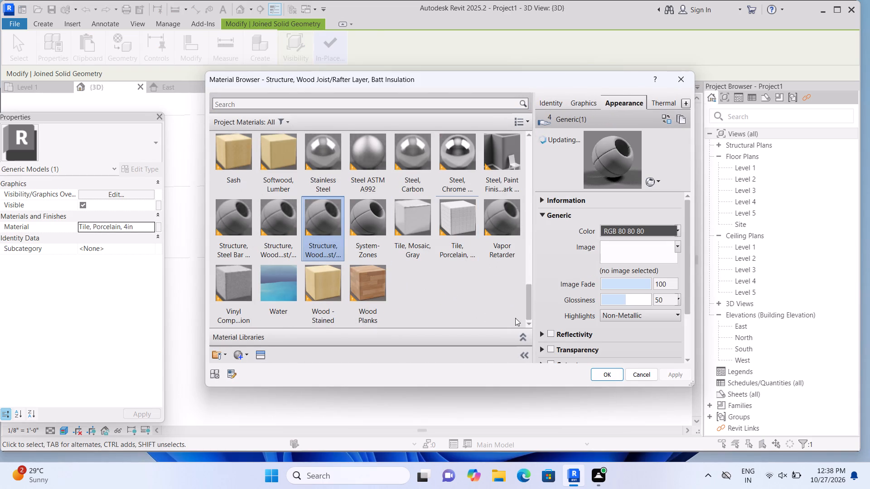
left_click(614, 371)
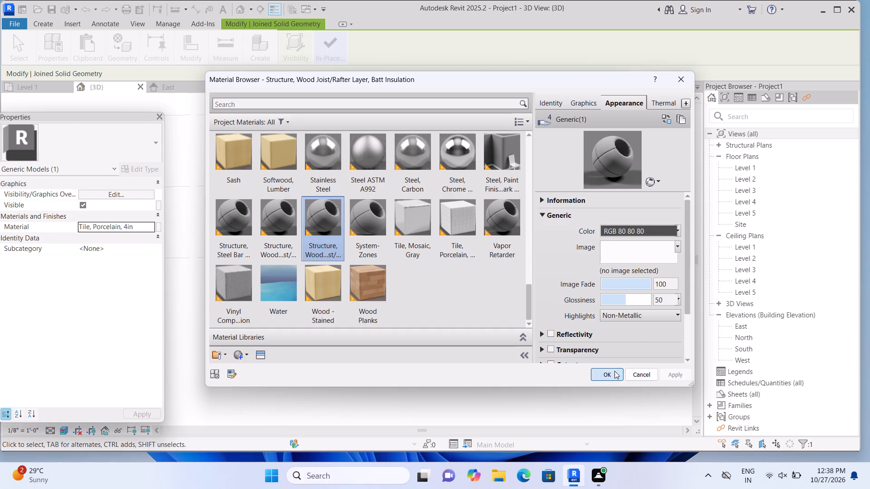
left_click(576, 303)
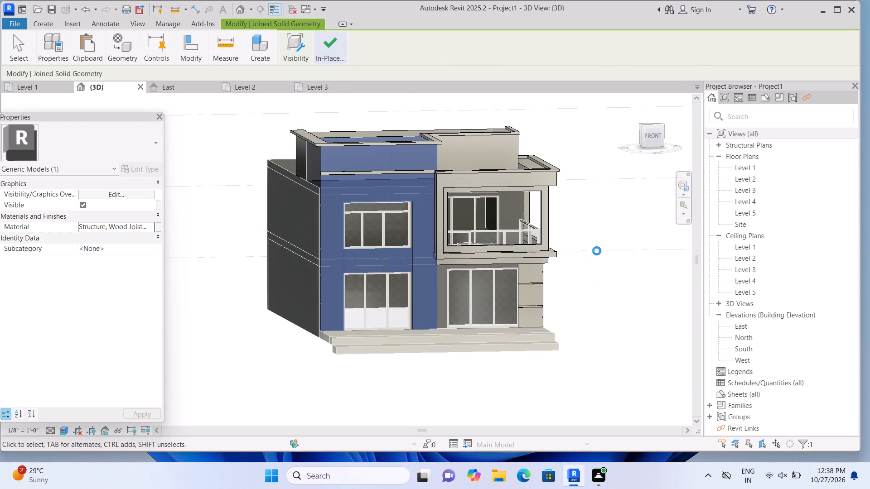
Examine the new finish on the grooved facade from the front, with the whole building front in view.
scroll(597, 251, "up", 8)
scroll(560, 244, "up", 4)
scroll(570, 236, "down", 2)
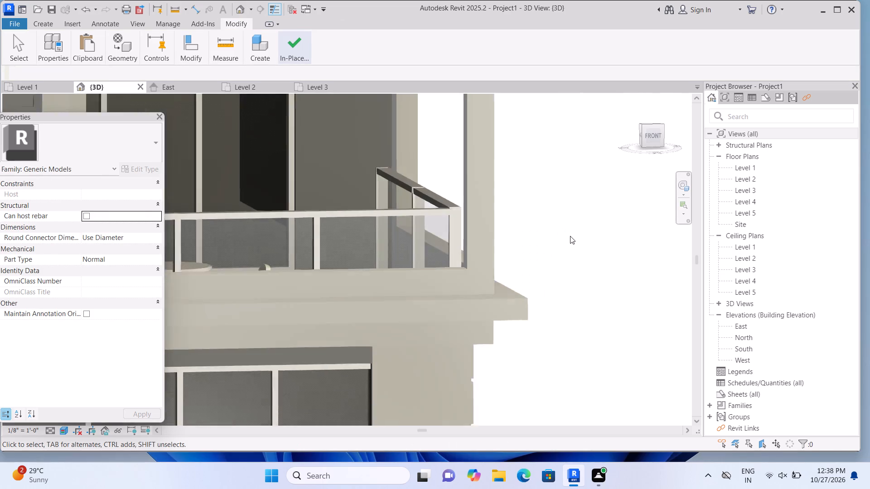
scroll(570, 236, "down", 8)
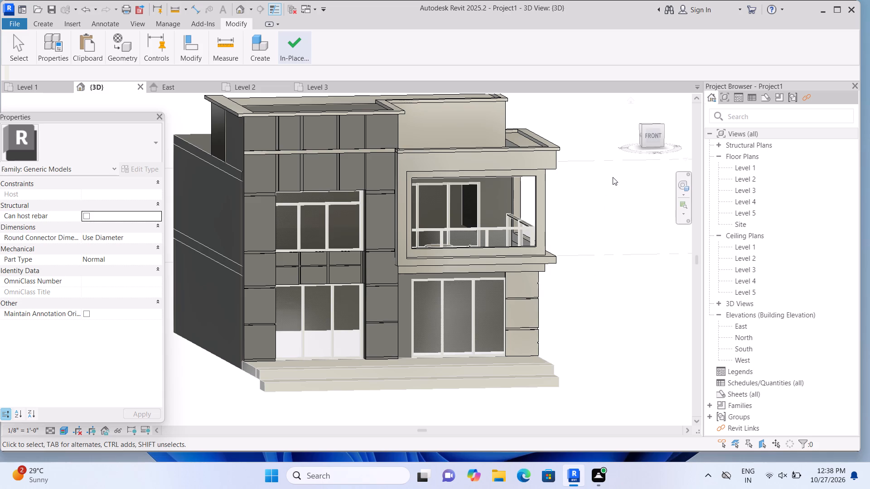
Examine the building from the home isometric view, including the furnished upper corner balcony and the grooved cladding at the ground-floor corner.
left_click(632, 98)
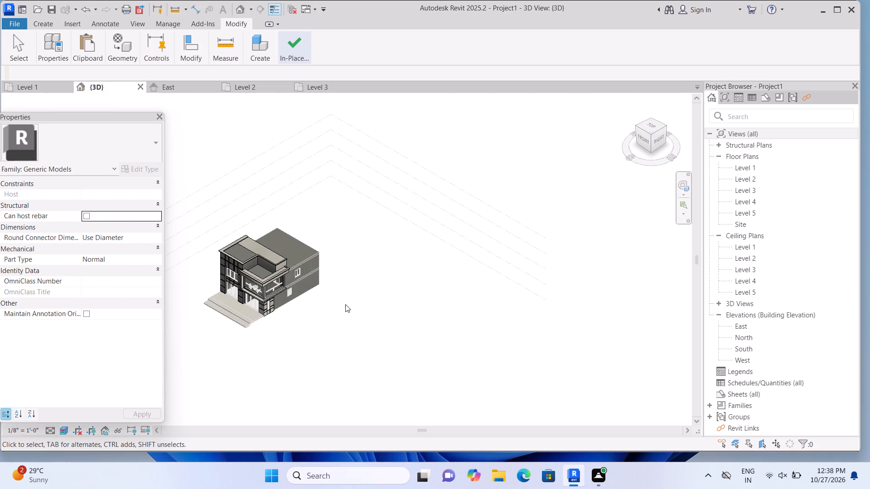
scroll(345, 304, "up", 2)
scroll(591, 306, "up", 1)
middle_click_drag(303, 319, 427, 326)
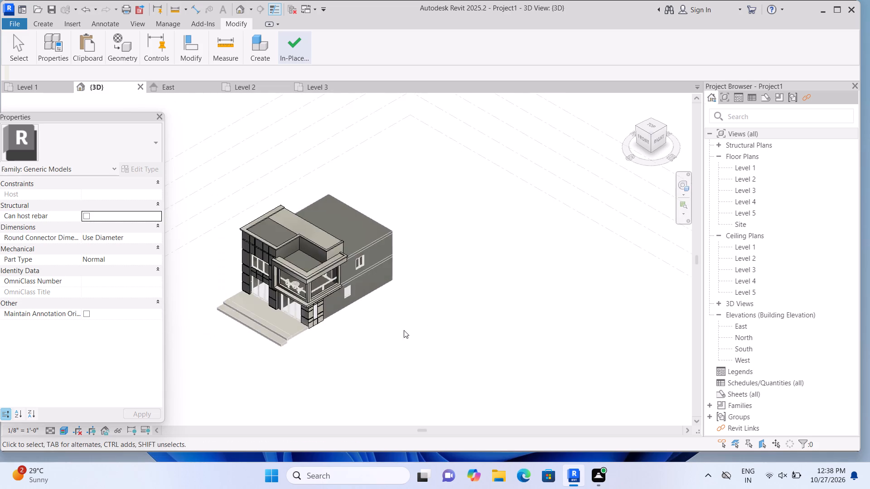
scroll(355, 329, "up", 3)
middle_click_drag(355, 329, 372, 331)
middle_click_drag(352, 335, 374, 338)
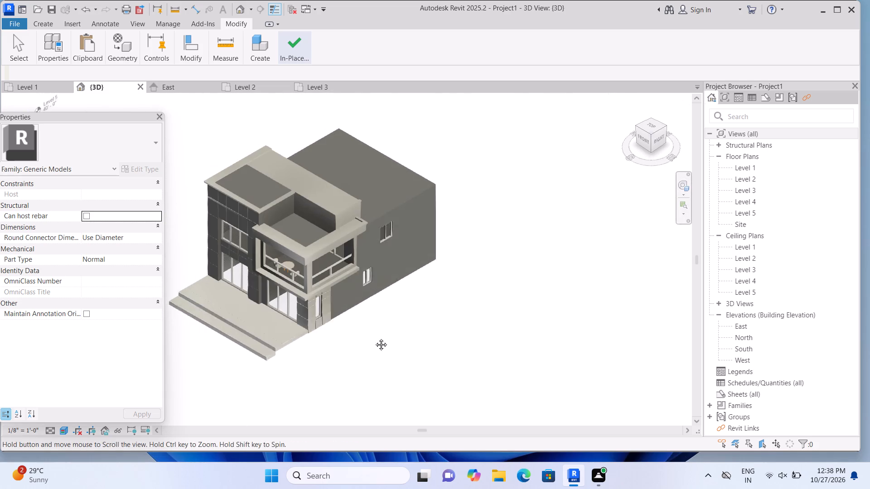
middle_click_drag(374, 338, 413, 339)
scroll(408, 336, "up", 1)
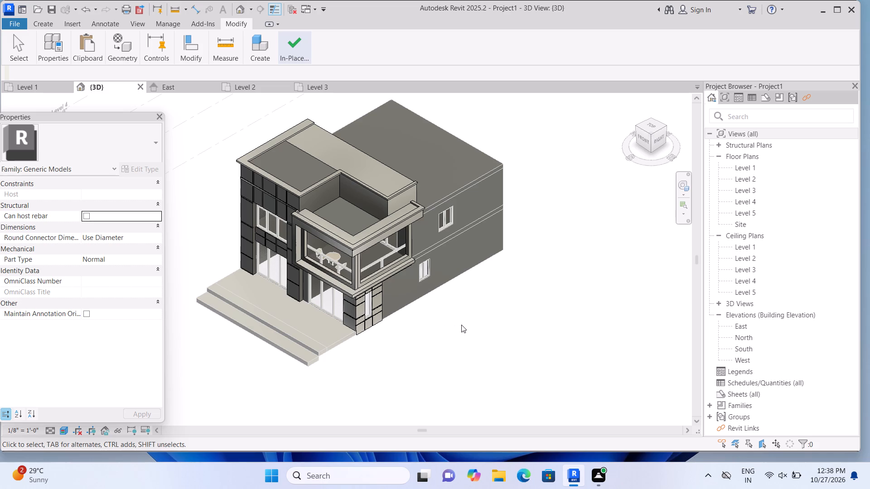
scroll(344, 250, "up", 6)
scroll(408, 295, "up", 3)
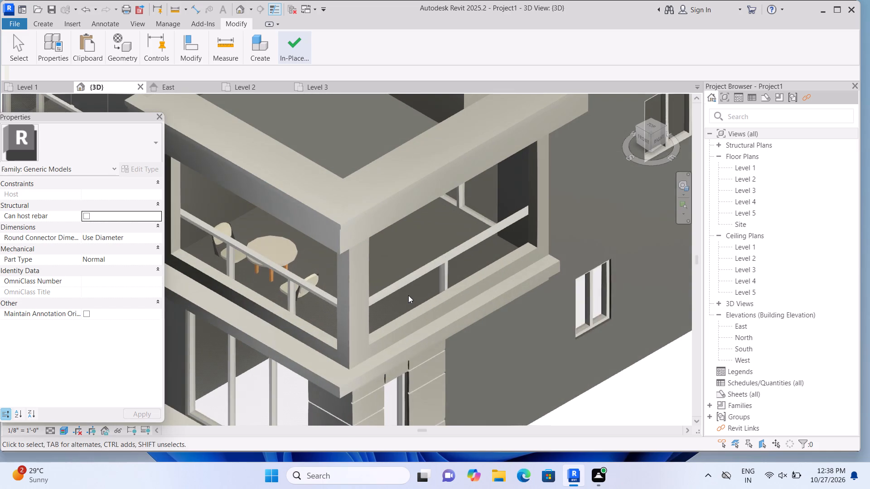
middle_click_drag(425, 308, 562, 335)
scroll(449, 319, "up", 2)
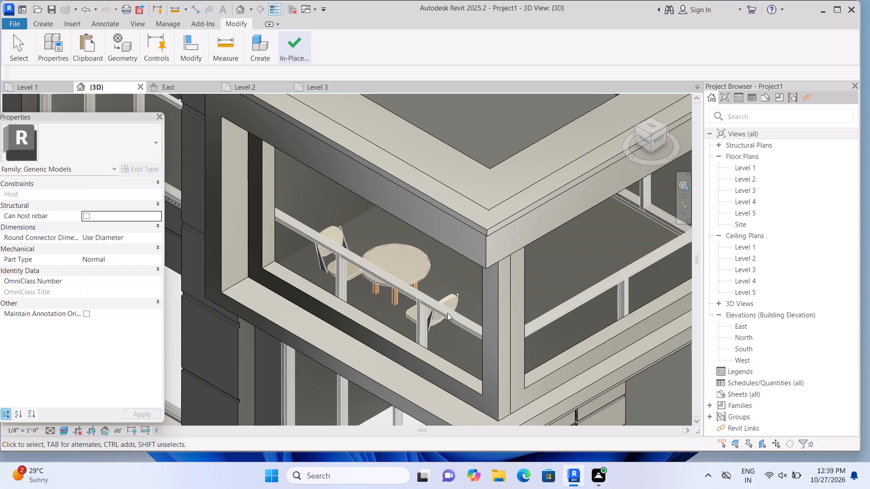
scroll(452, 329, "up", 2)
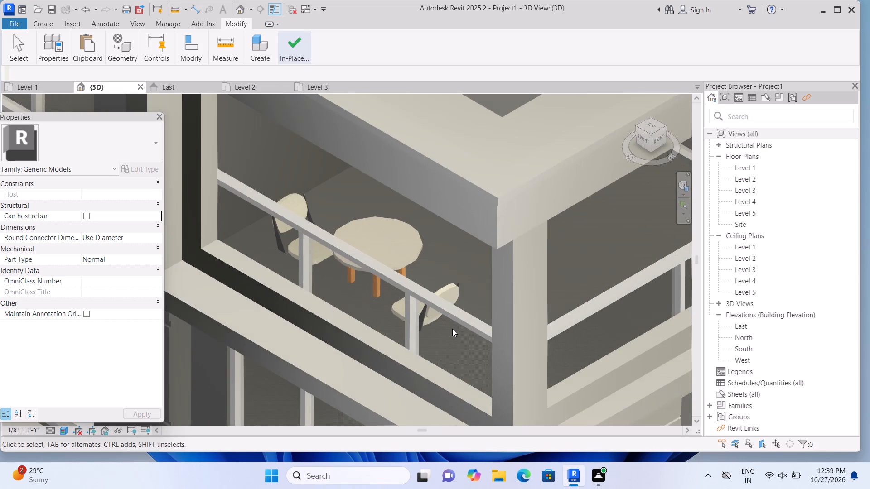
scroll(452, 329, "down", 6)
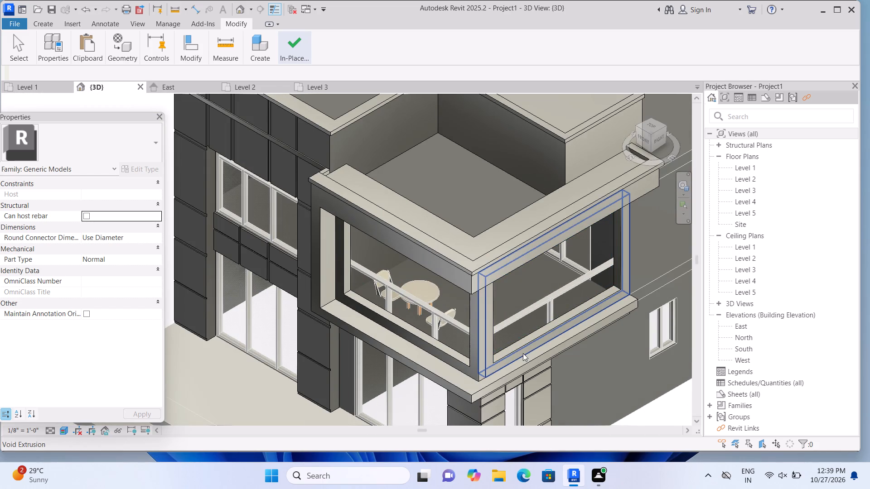
middle_click_drag(573, 388, 528, 313)
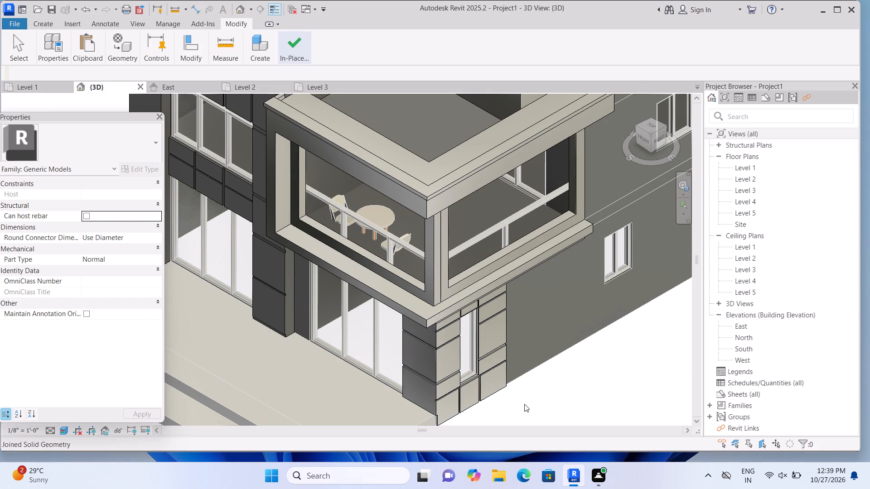
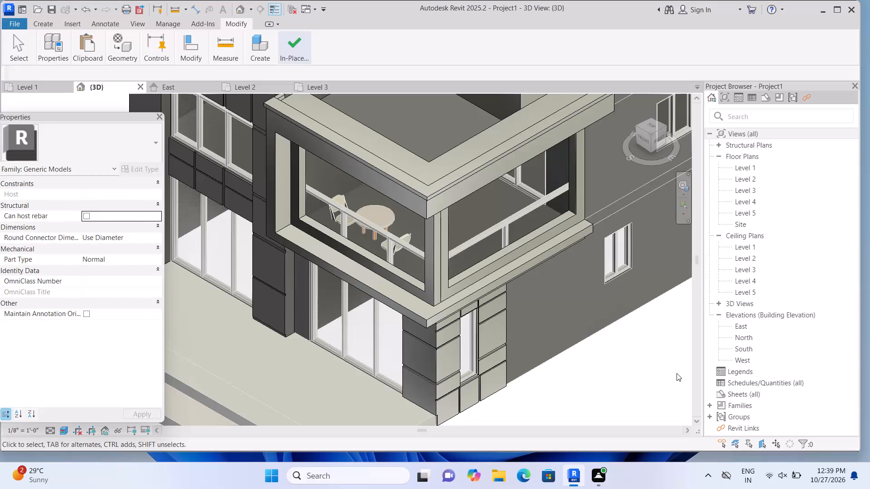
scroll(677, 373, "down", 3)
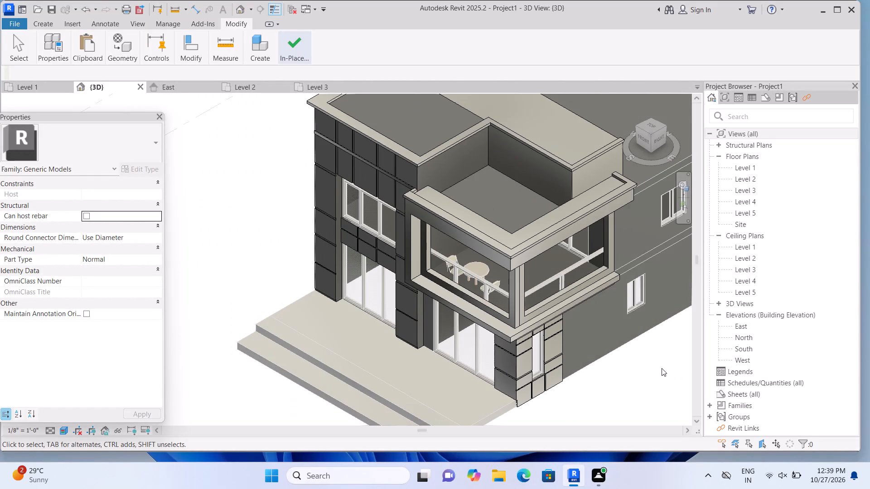
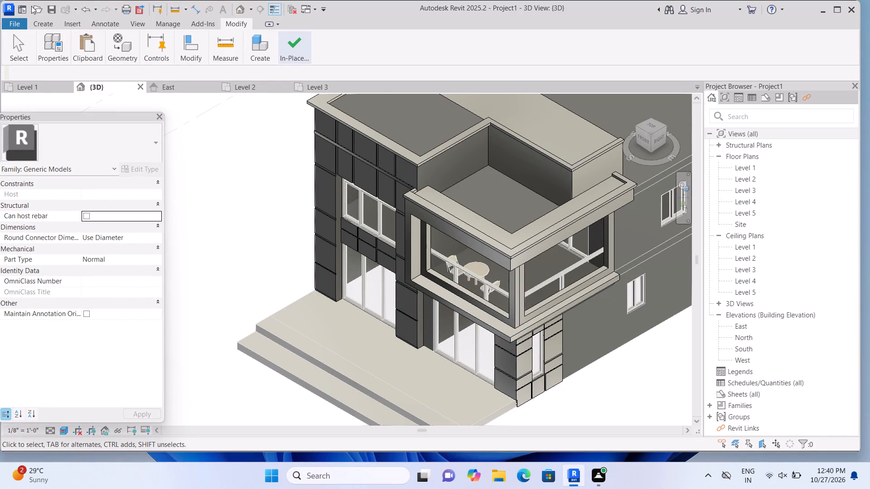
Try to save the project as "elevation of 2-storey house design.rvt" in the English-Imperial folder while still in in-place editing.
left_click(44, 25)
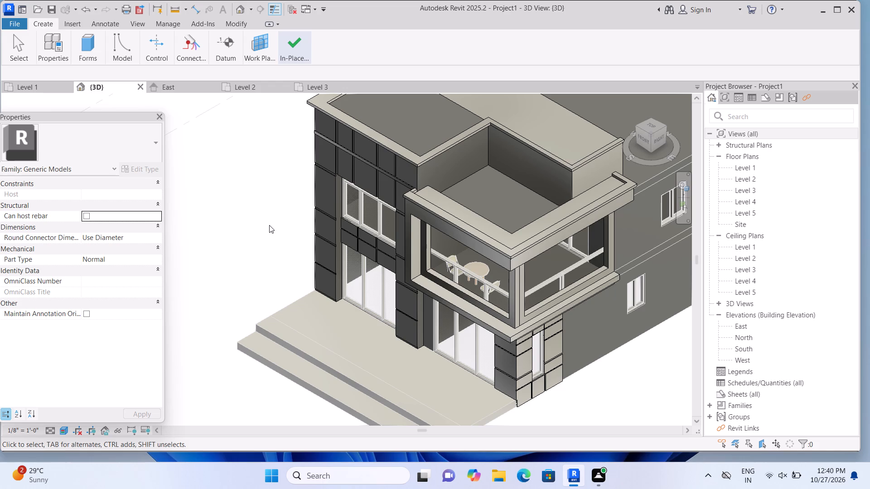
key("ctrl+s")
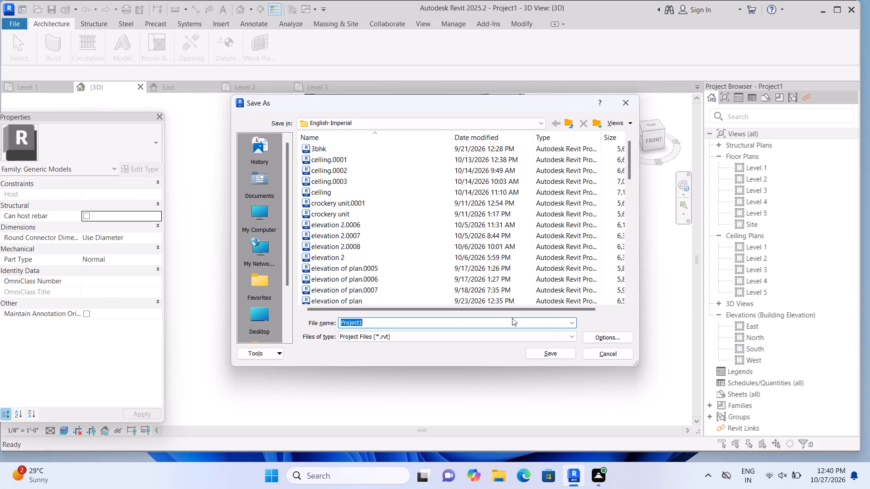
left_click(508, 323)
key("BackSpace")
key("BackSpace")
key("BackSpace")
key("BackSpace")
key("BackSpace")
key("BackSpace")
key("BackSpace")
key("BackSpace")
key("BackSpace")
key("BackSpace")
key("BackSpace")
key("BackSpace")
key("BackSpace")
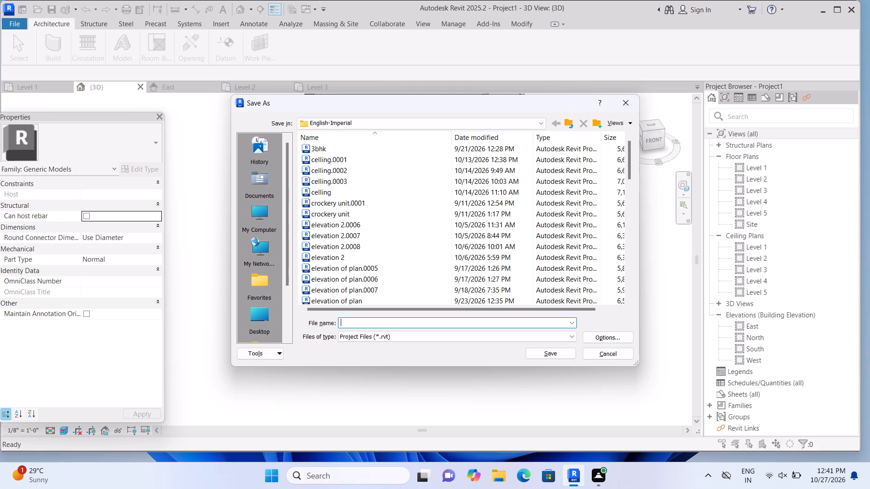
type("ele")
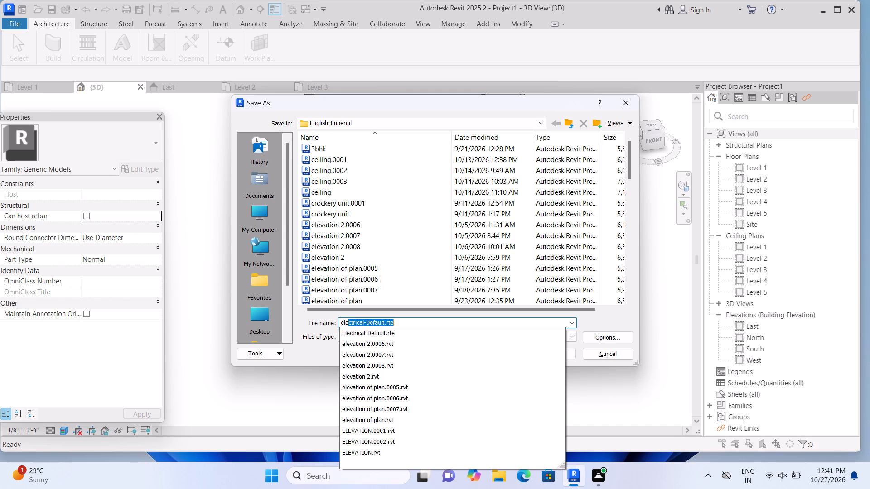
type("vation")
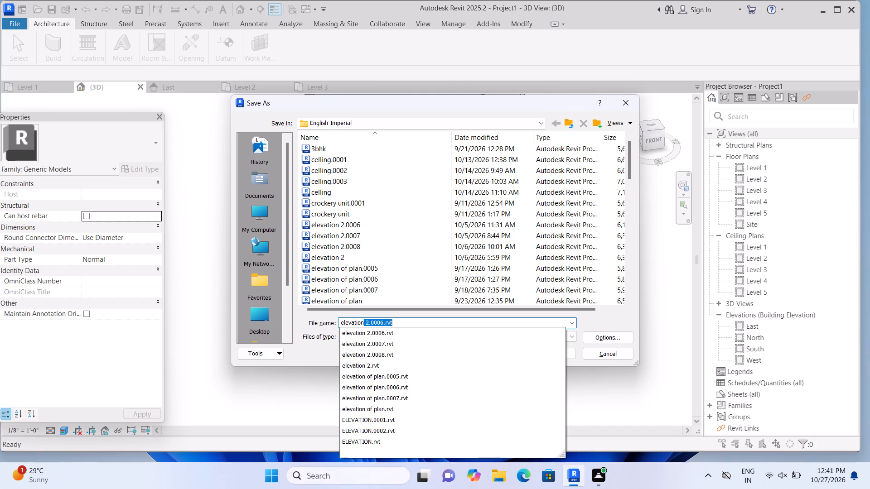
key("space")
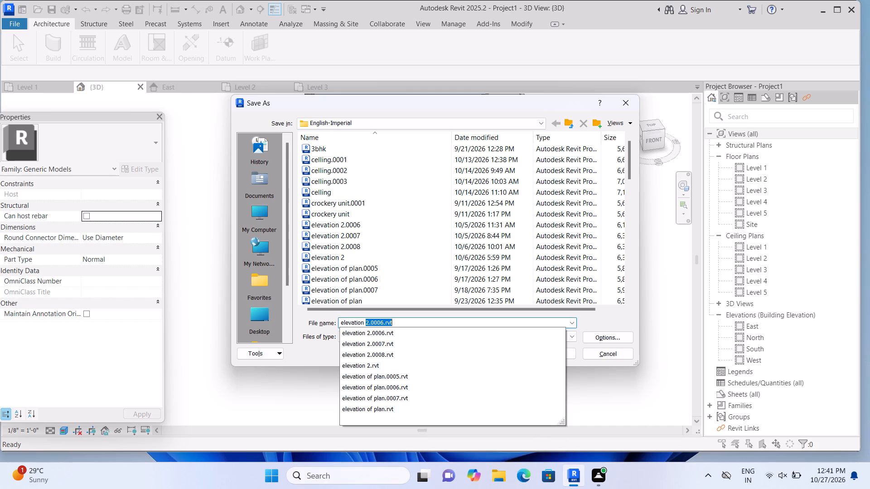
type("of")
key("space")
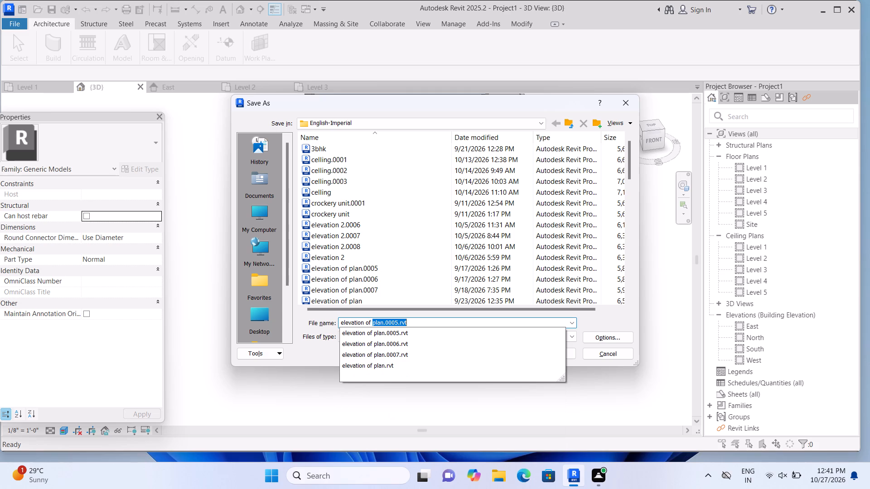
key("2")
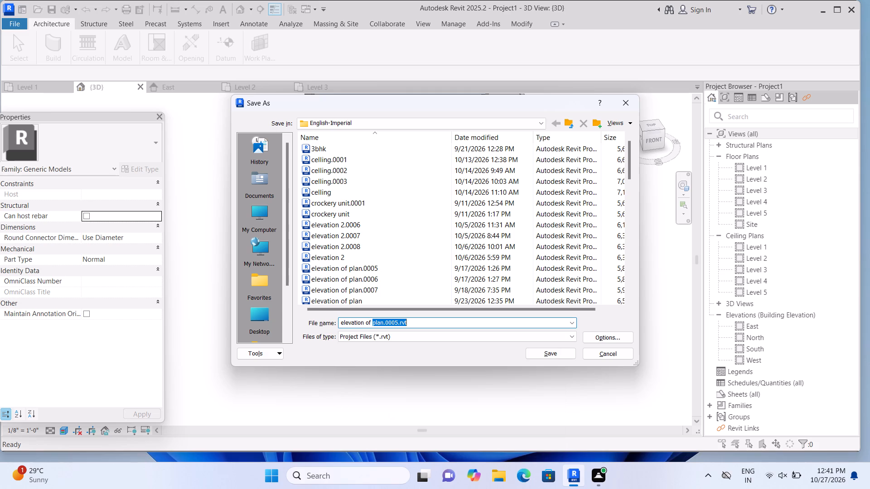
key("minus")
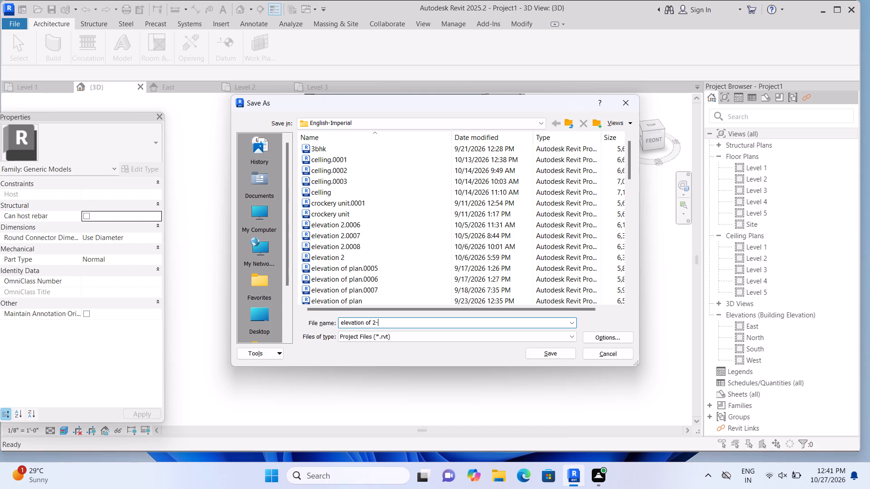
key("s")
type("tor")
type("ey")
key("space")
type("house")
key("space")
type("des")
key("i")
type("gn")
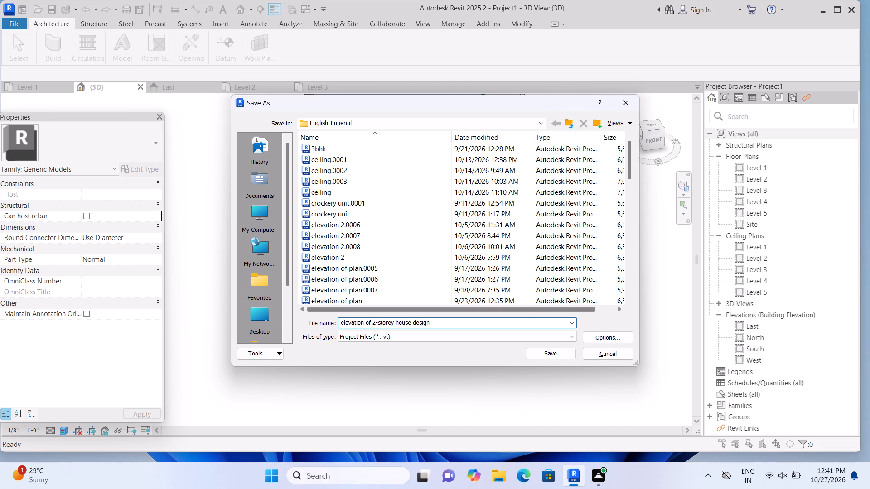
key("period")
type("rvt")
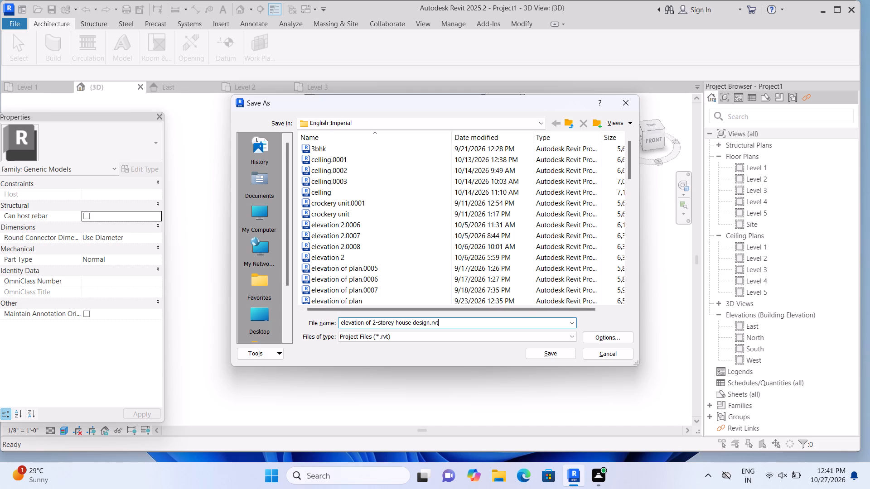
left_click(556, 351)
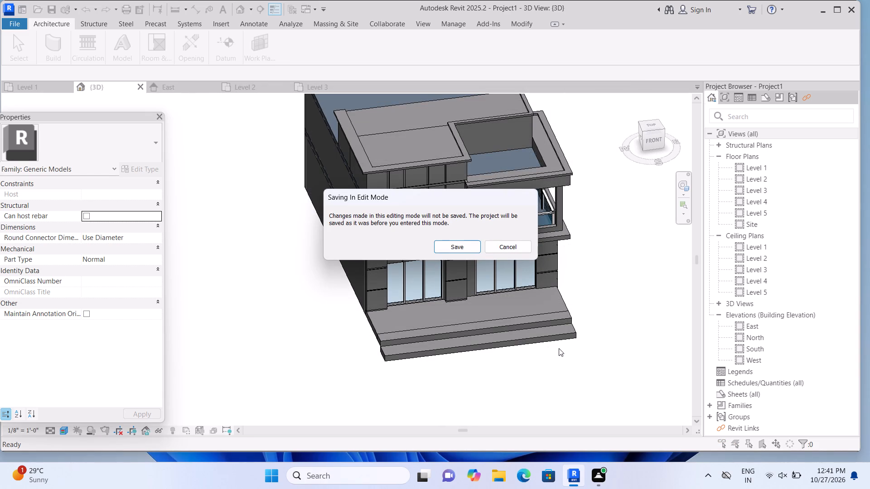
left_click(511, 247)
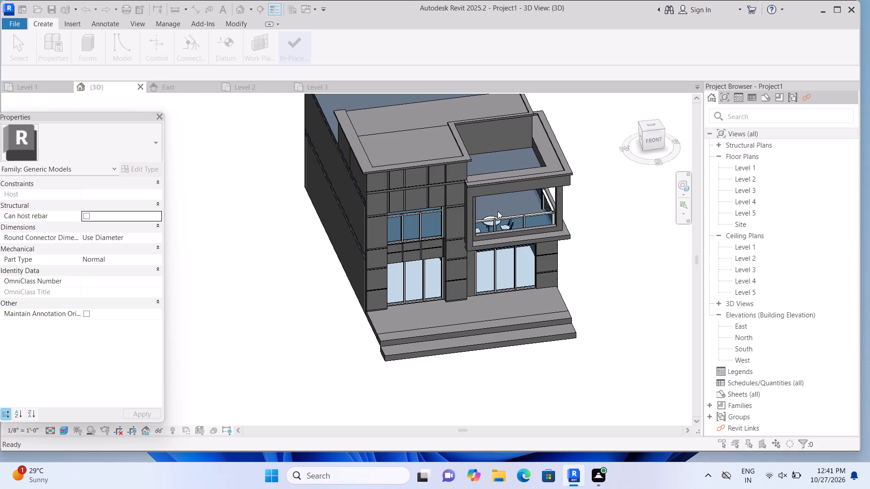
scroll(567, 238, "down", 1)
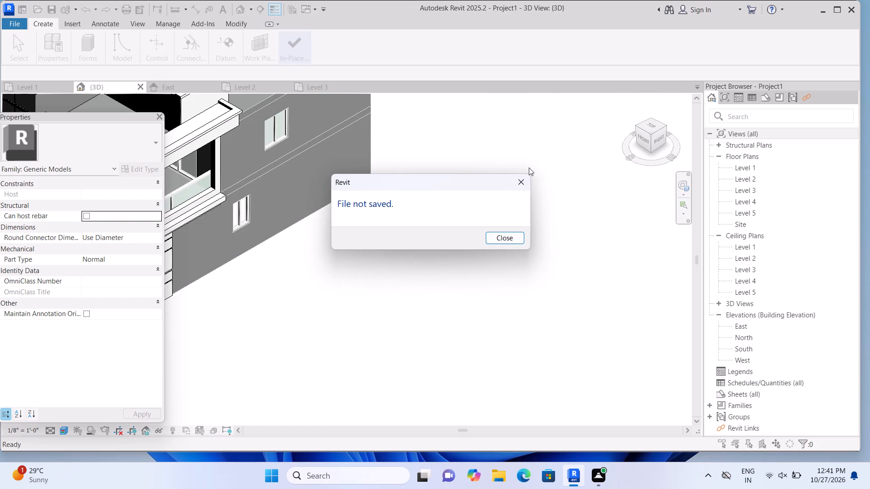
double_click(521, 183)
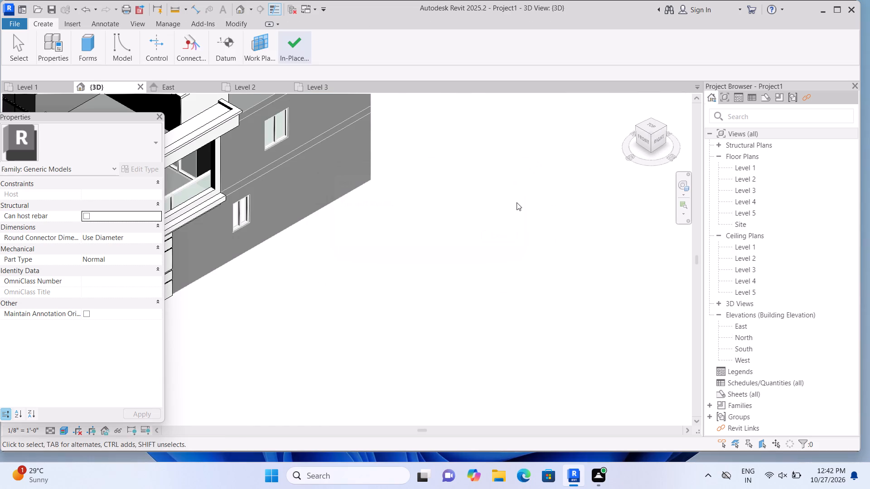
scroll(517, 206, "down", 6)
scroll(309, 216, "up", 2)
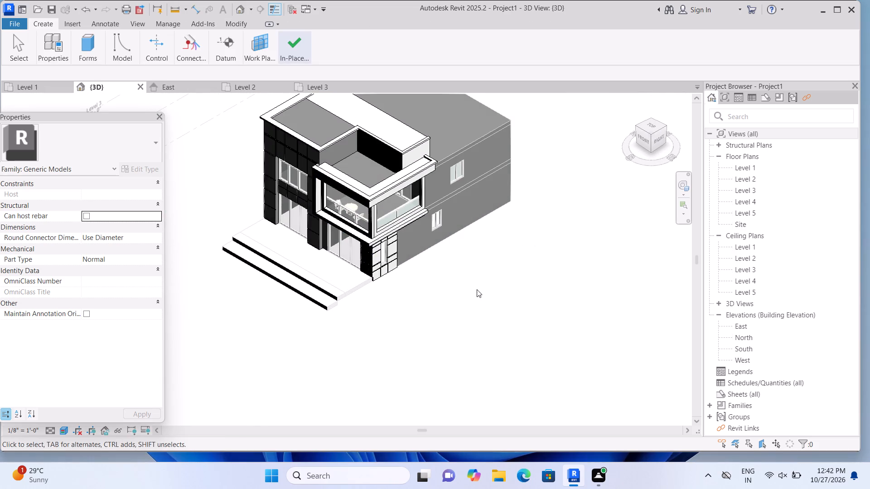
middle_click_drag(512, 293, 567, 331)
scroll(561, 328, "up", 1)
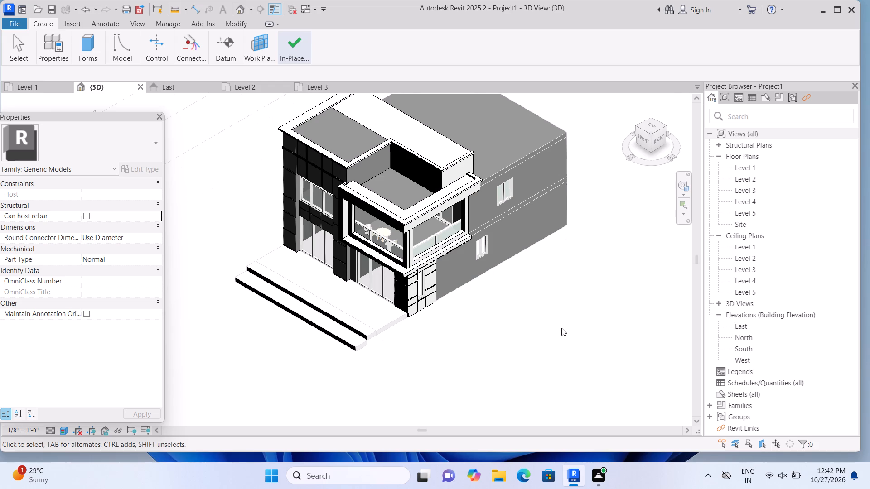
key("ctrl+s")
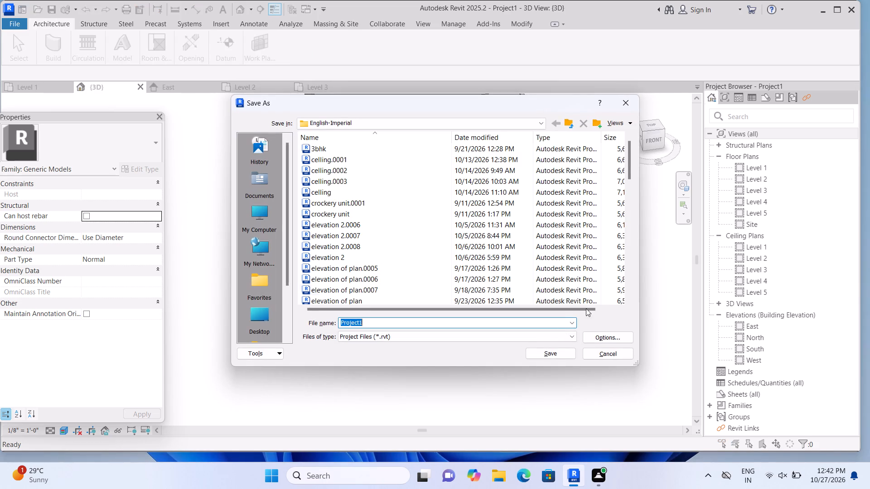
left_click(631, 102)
Finish the in-place generic model of the grooved facade and return to the project.
scroll(500, 210, "down", 8)
scroll(487, 201, "up", 2)
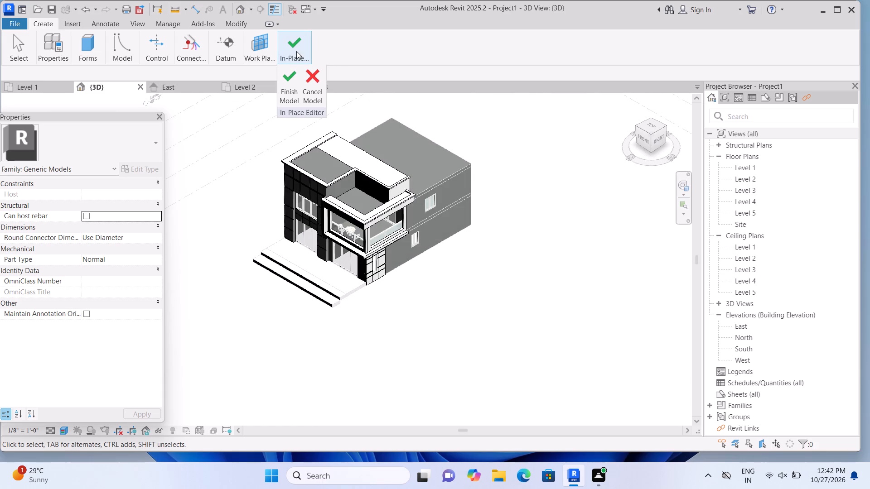
double_click(296, 51)
left_click(289, 94)
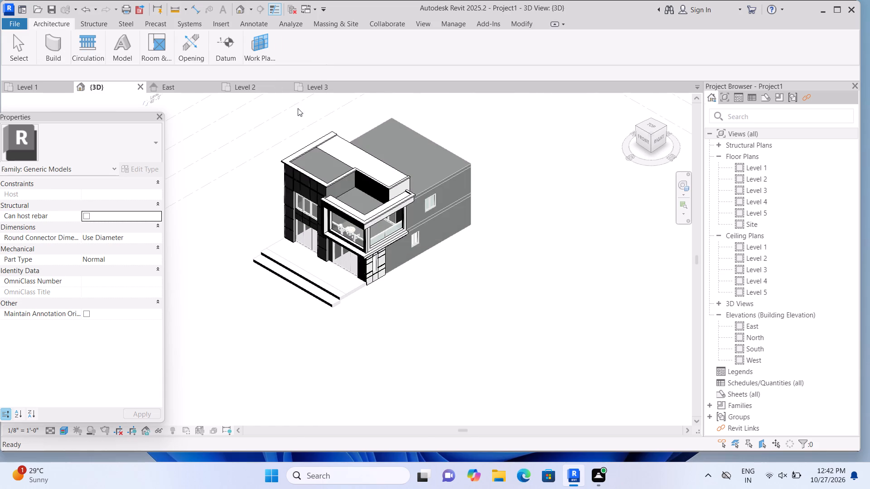
Save the project as "elevation 2-storey house design.rvt" in the English-Imperial folder.
scroll(561, 242, "up", 1)
middle_click_drag(561, 242, 616, 278)
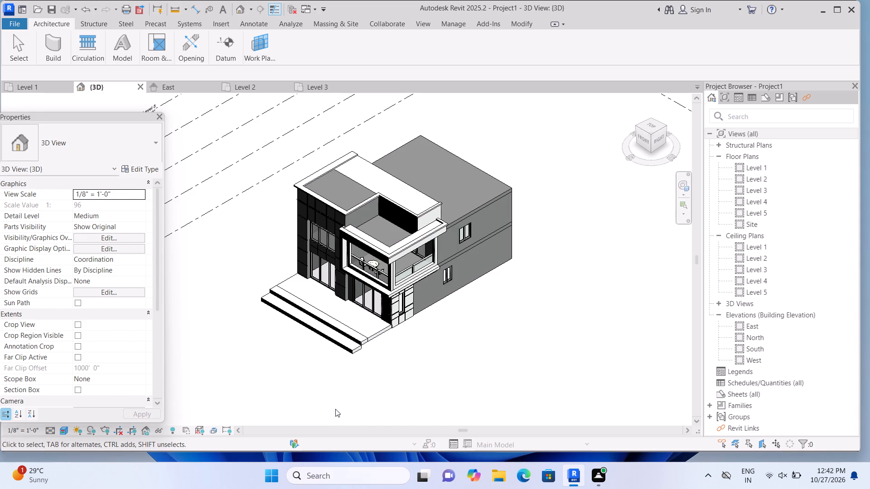
key("ctrl+s")
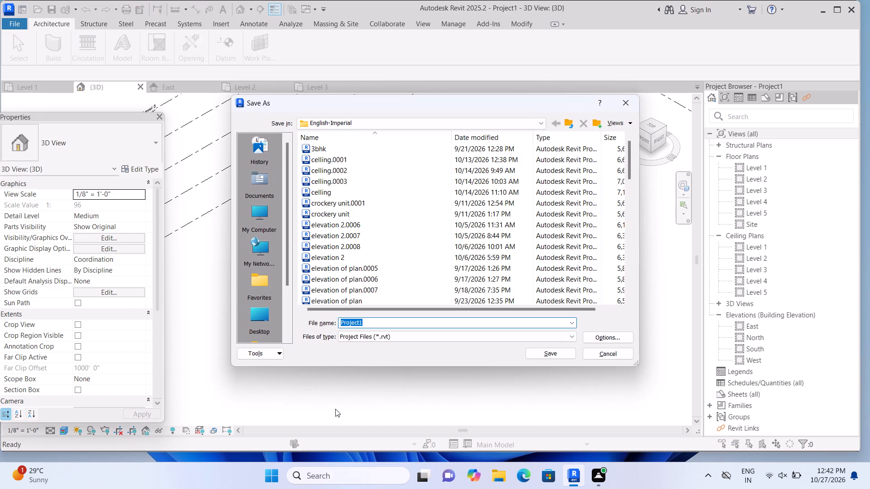
left_click(464, 321)
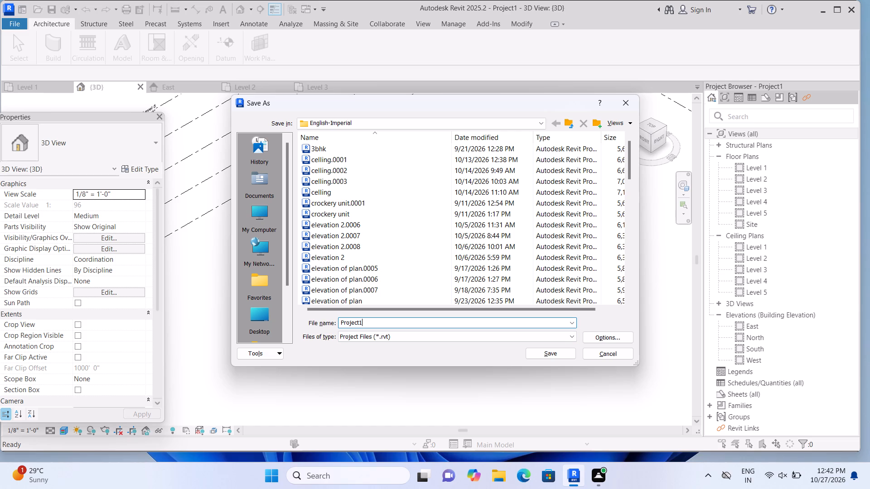
key("BackSpace")
key("BackSpace")
key("BackSpace")
key("BackSpace")
key("BackSpace")
key("BackSpace")
key("BackSpace")
key("BackSpace")
key("BackSpace")
type("ele")
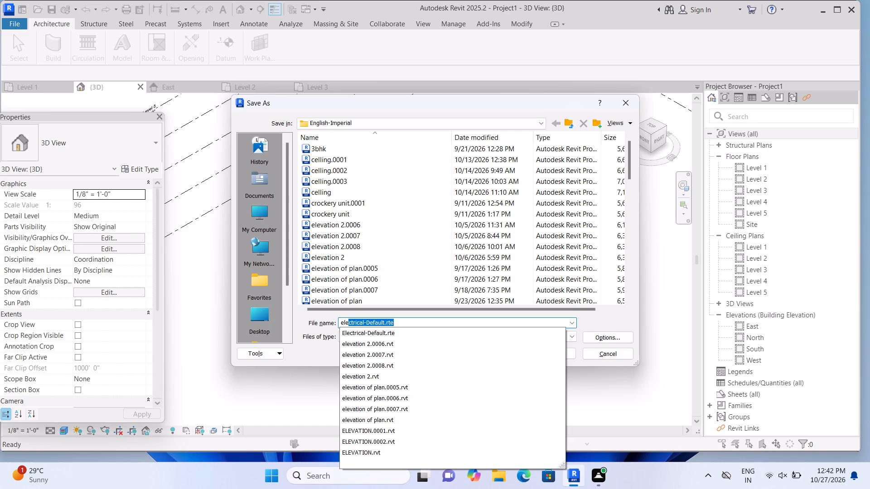
type("vation")
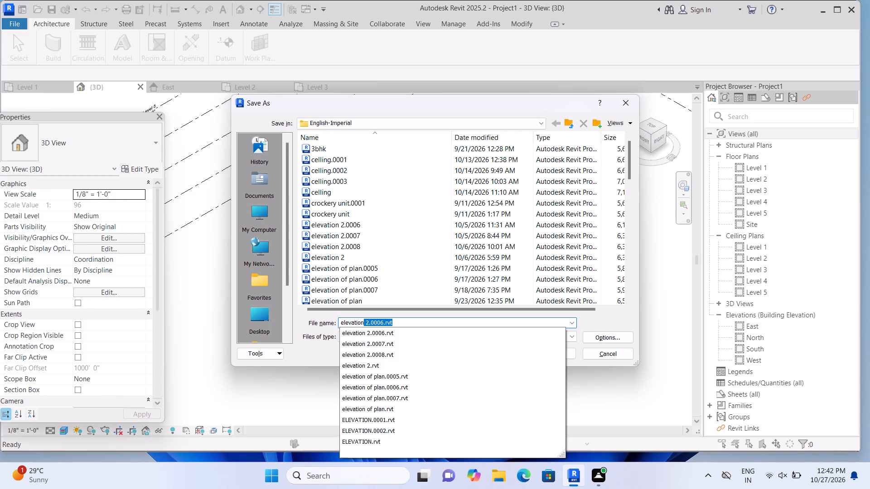
key("space")
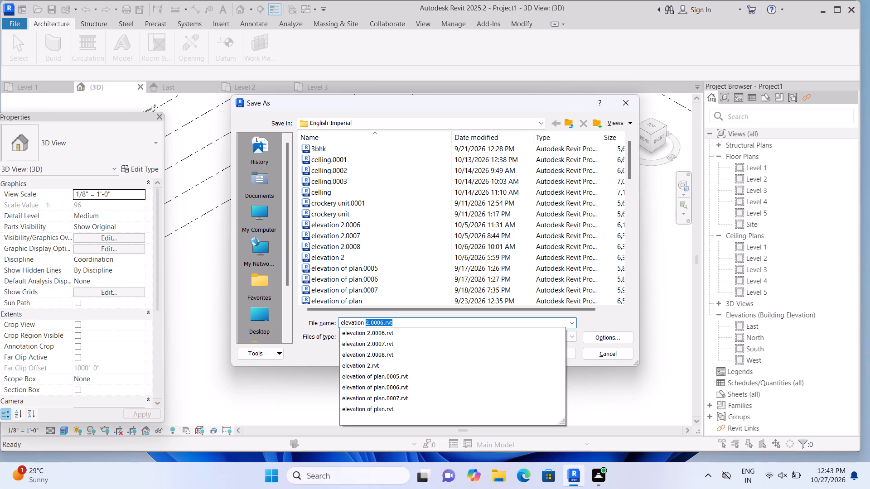
key("2")
key("minus")
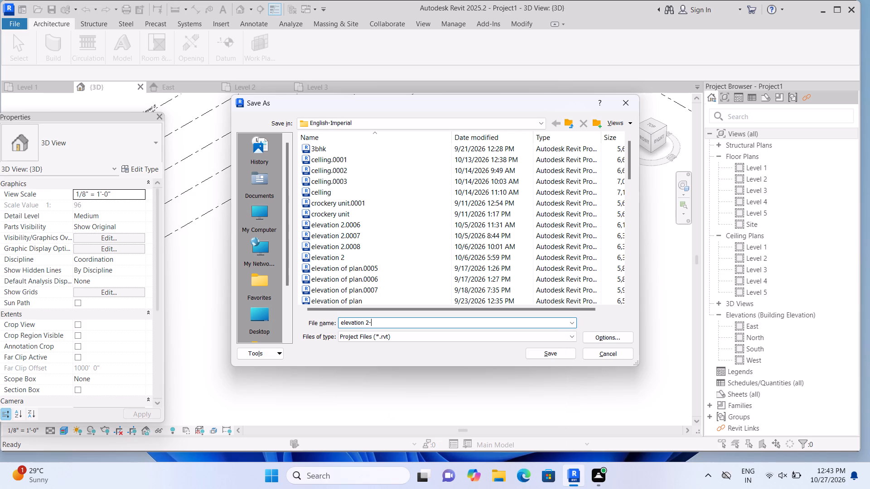
type("storey")
key("space")
type("house des")
key("i")
key("g")
key("n")
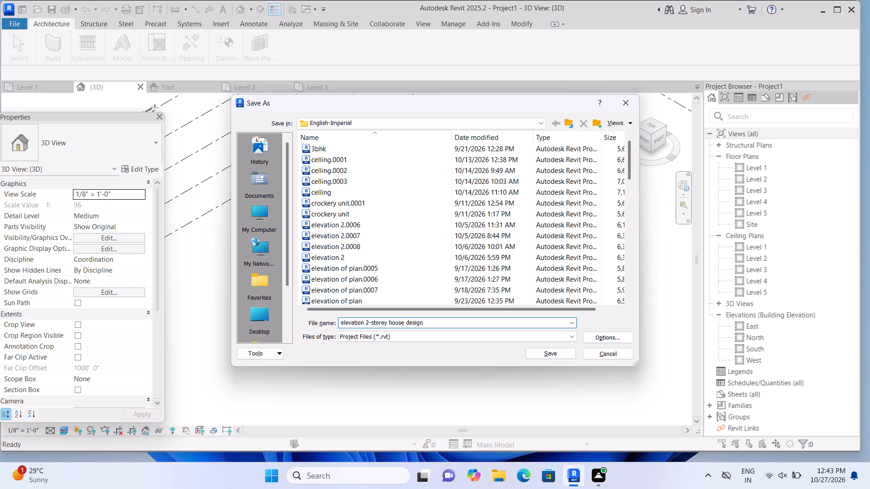
type(".rvt")
left_click(561, 353)
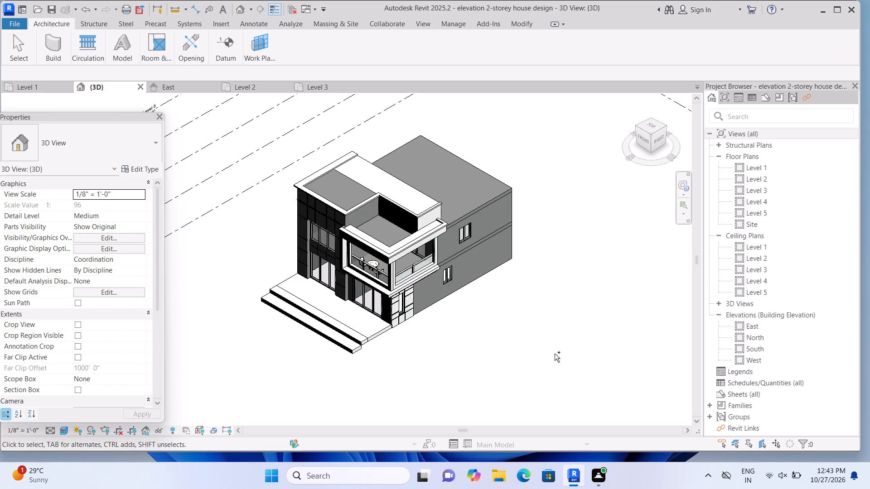
Print the current 3D view with Microsoft Print to PDF, saving it in Documents as "elevation of 2-storey house design".
key("ctrl+p")
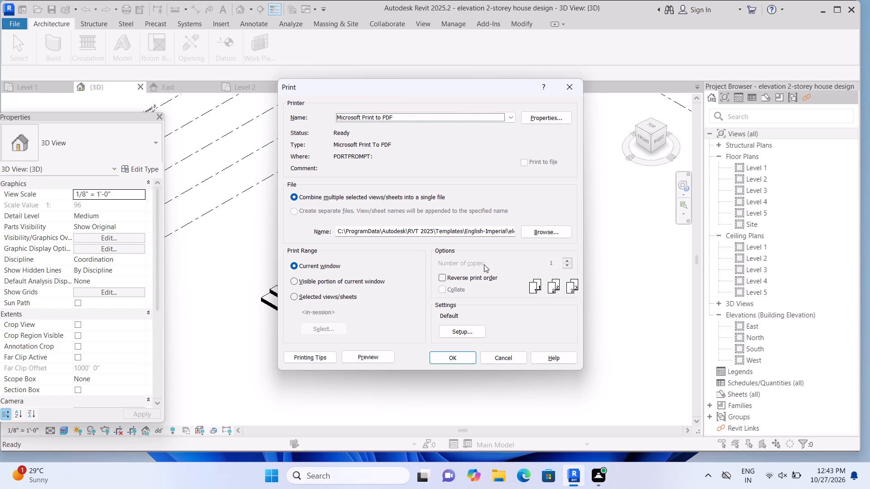
left_click(446, 360)
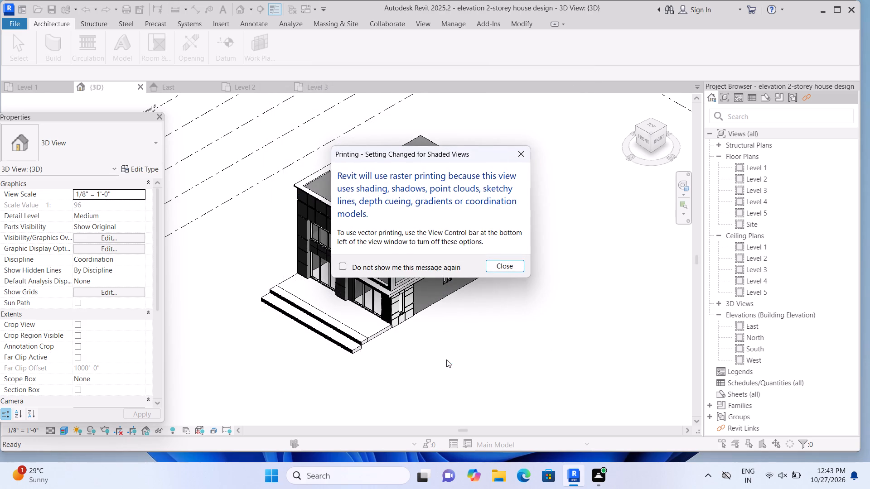
left_click(517, 268)
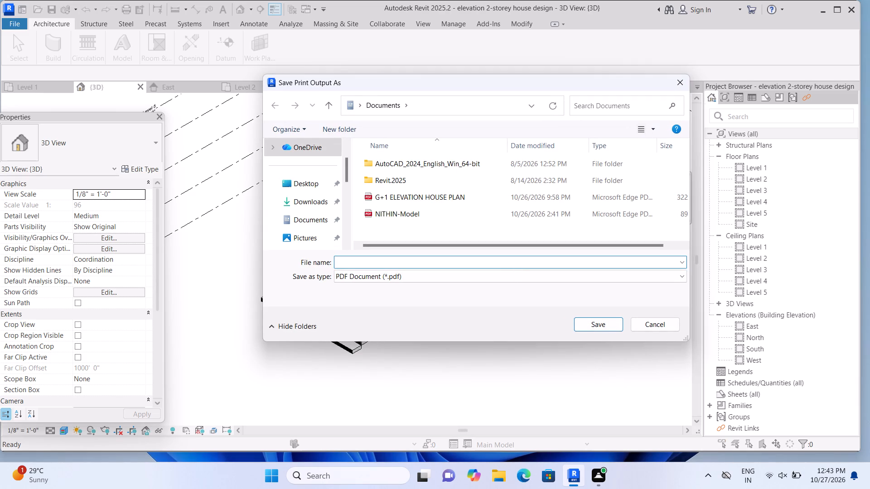
type("ele")
type("vation")
key("space")
type("of")
key("space")
type("2-")
type("sto")
type("rey")
key("space")
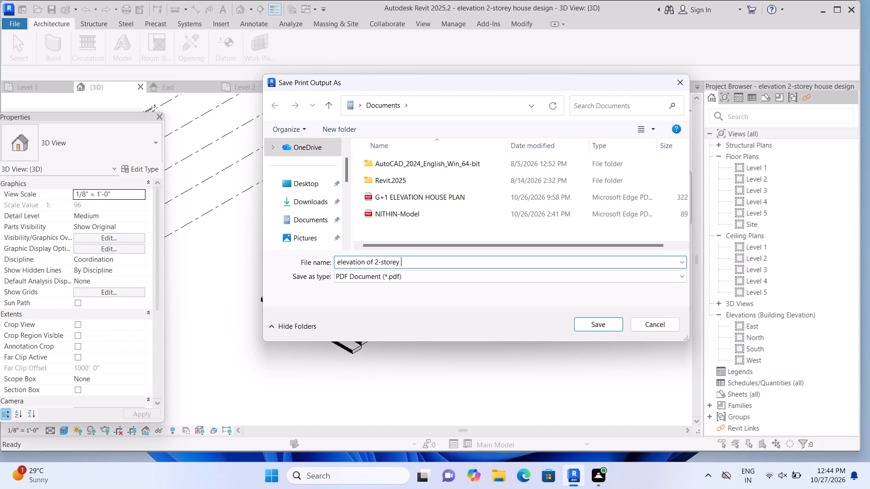
type("house")
key("space")
type("des")
key("i")
type("gn")
left_click(608, 326)
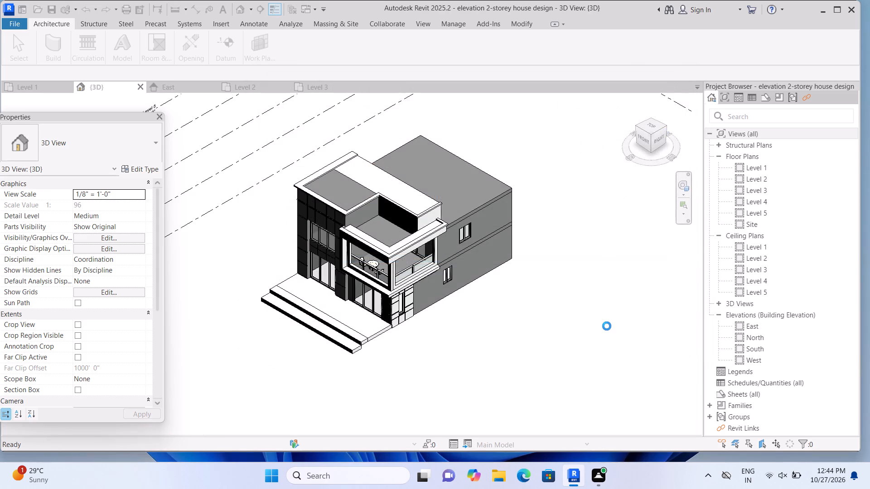